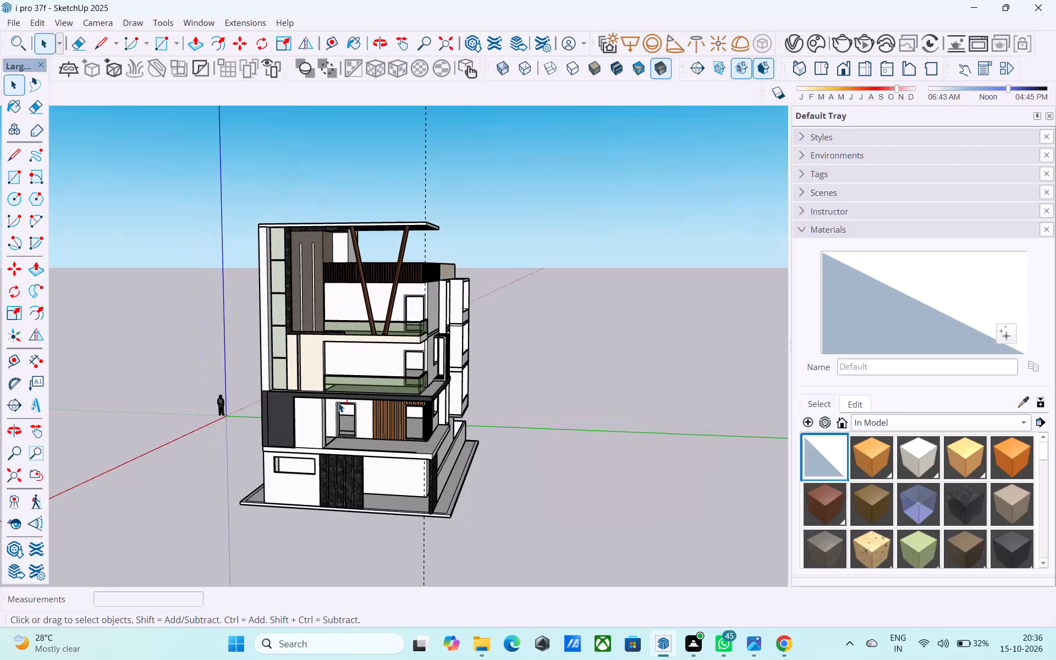
Save the model.
key(ctrl+s)
key(space)
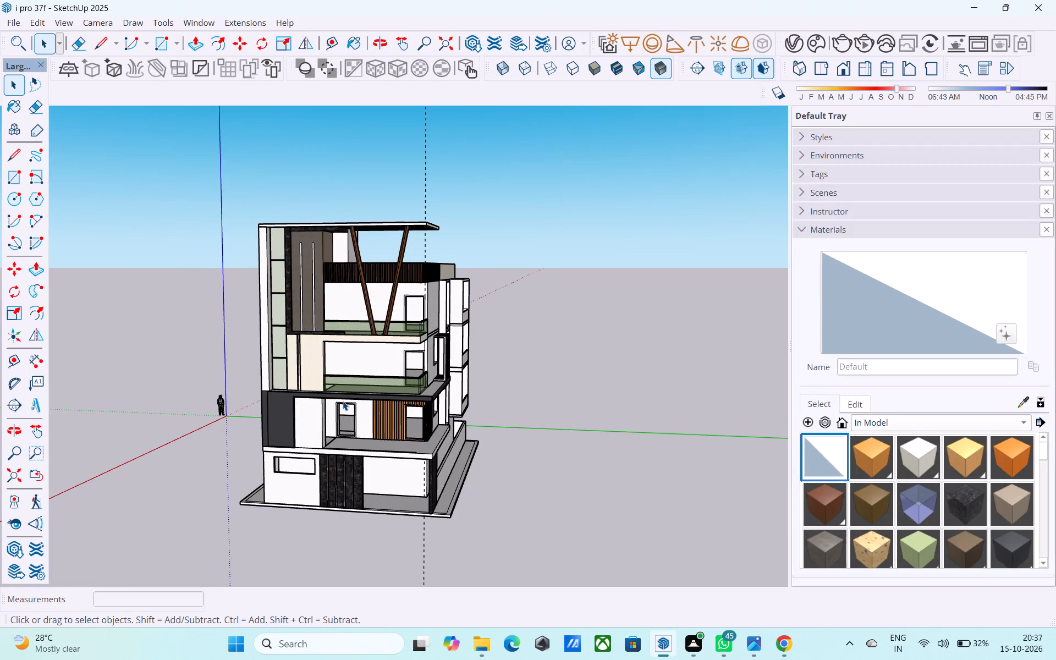
Examine the building's front and side facades, balconies and openings from several angles.
scroll(349, 399, down, 2)
middle_drag(349, 399, 318, 519)
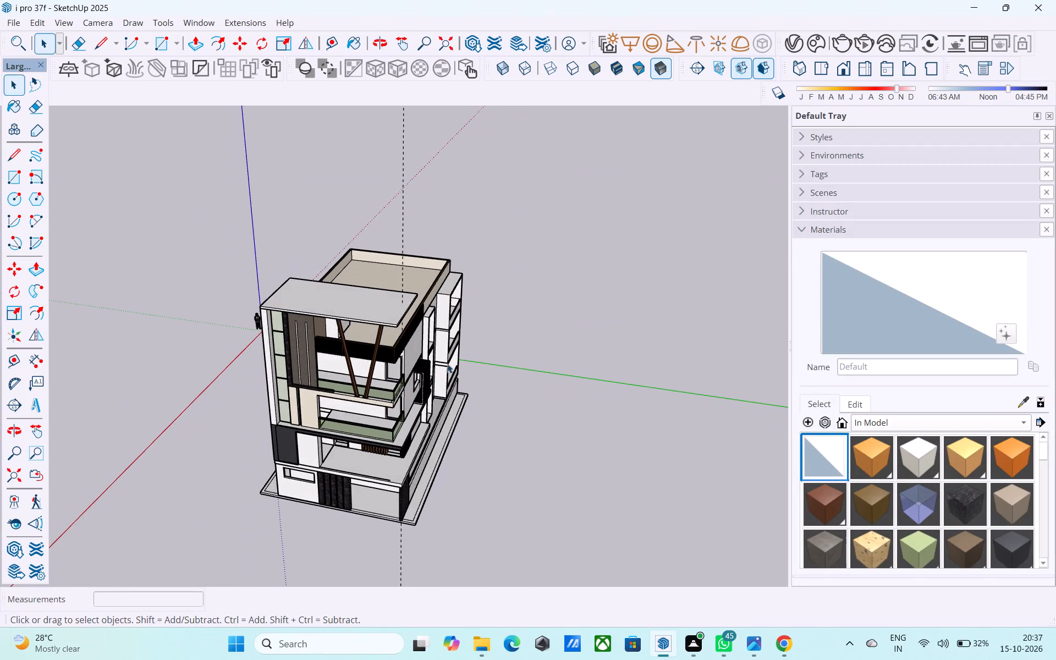
middle_drag(447, 362, 372, 395)
middle_drag(372, 344, 335, 272)
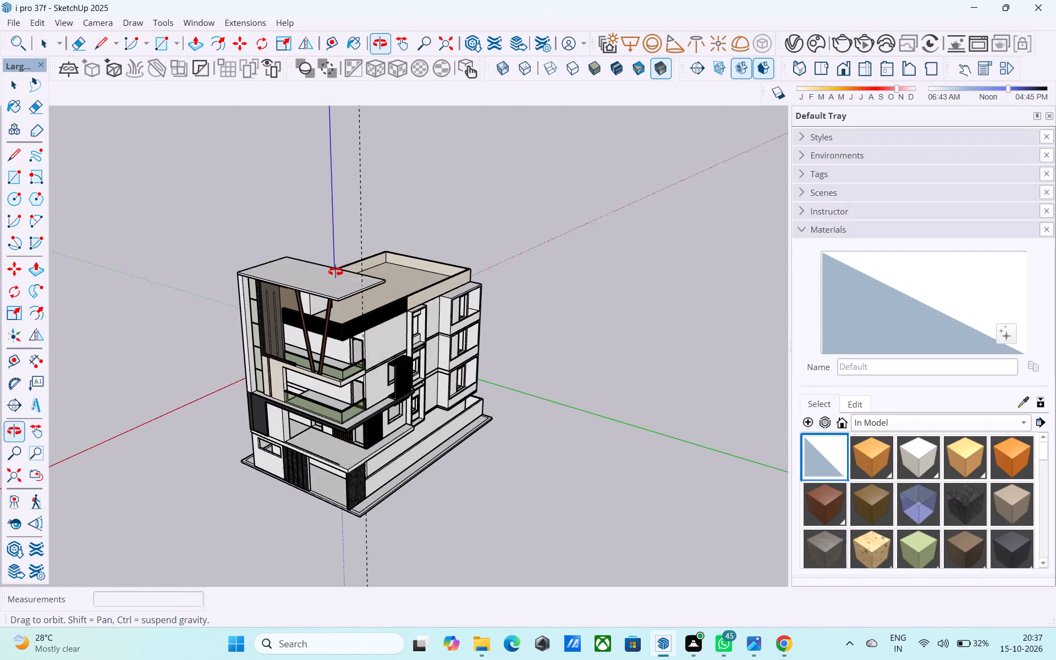
middle_drag(335, 272, 333, 265)
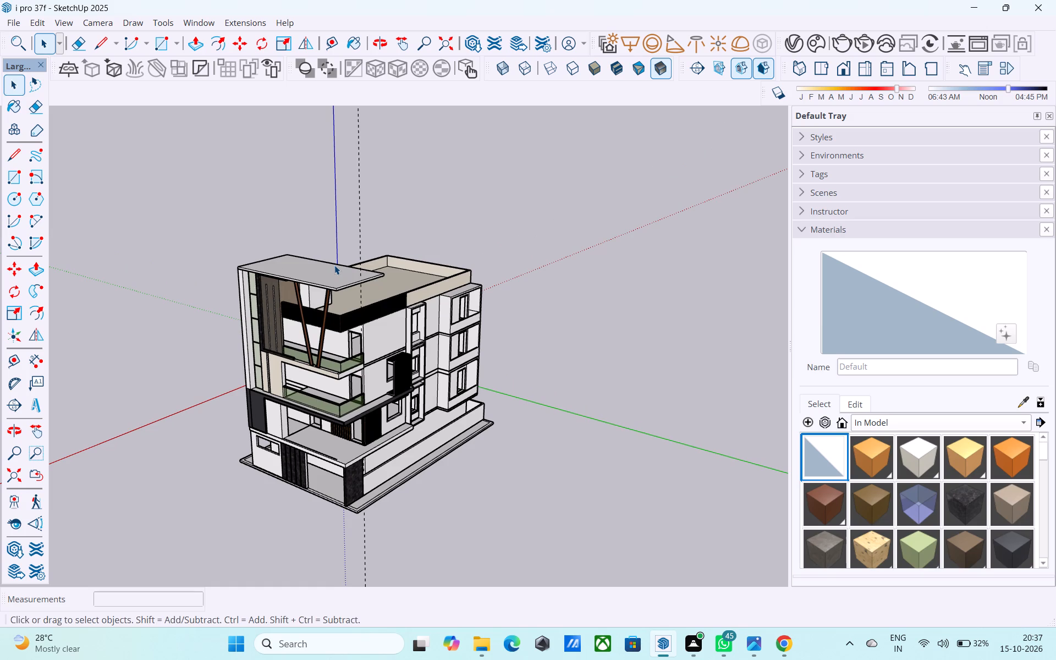
shift+middle_drag(334, 265, 328, 193)
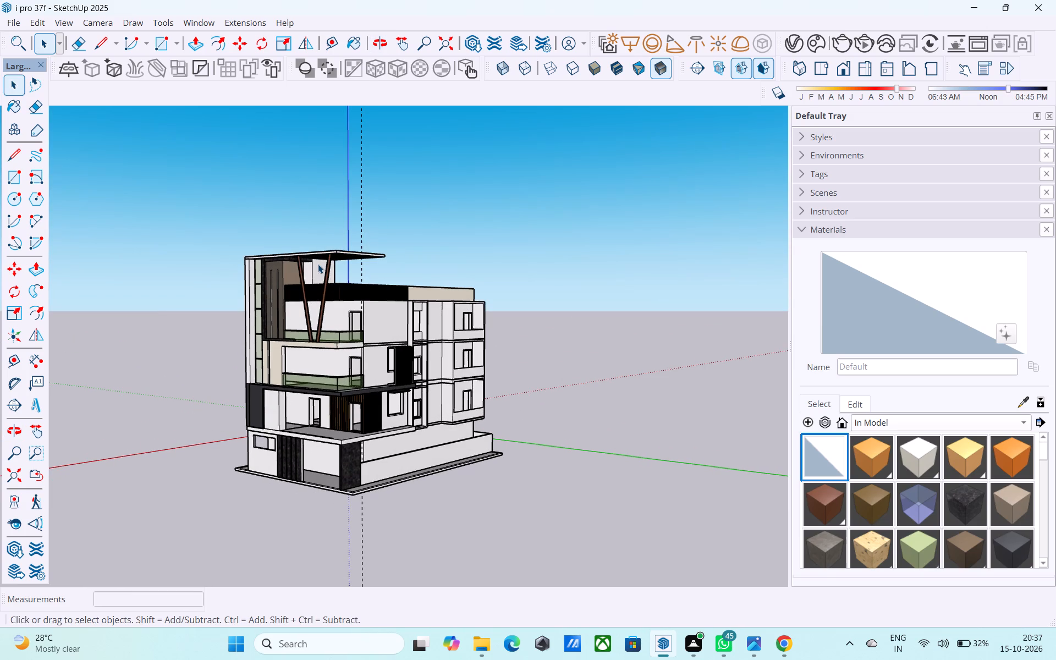
middle_drag(364, 304, 376, 298)
scroll(376, 303, up, 8)
double_click(356, 337)
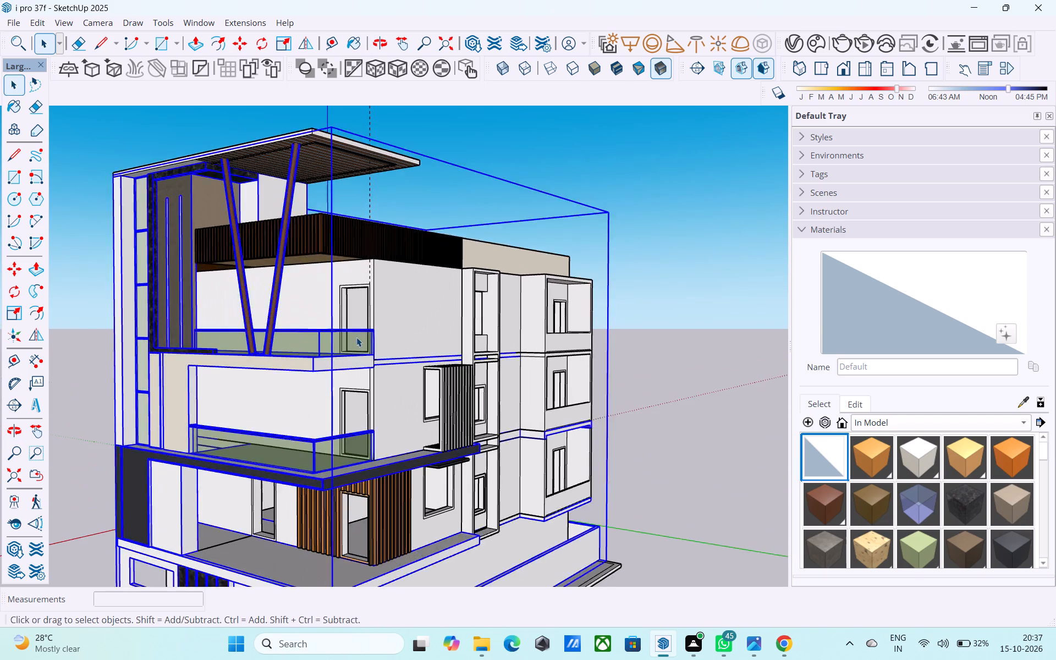
middle_drag(356, 337, 468, 319)
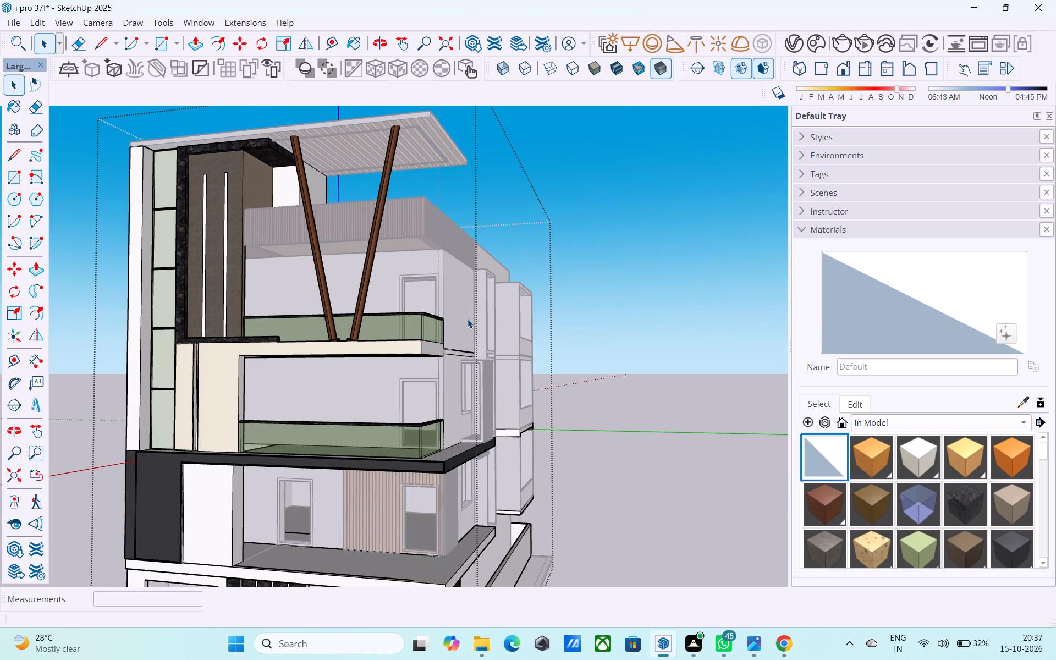
middle_drag(417, 336, 471, 368)
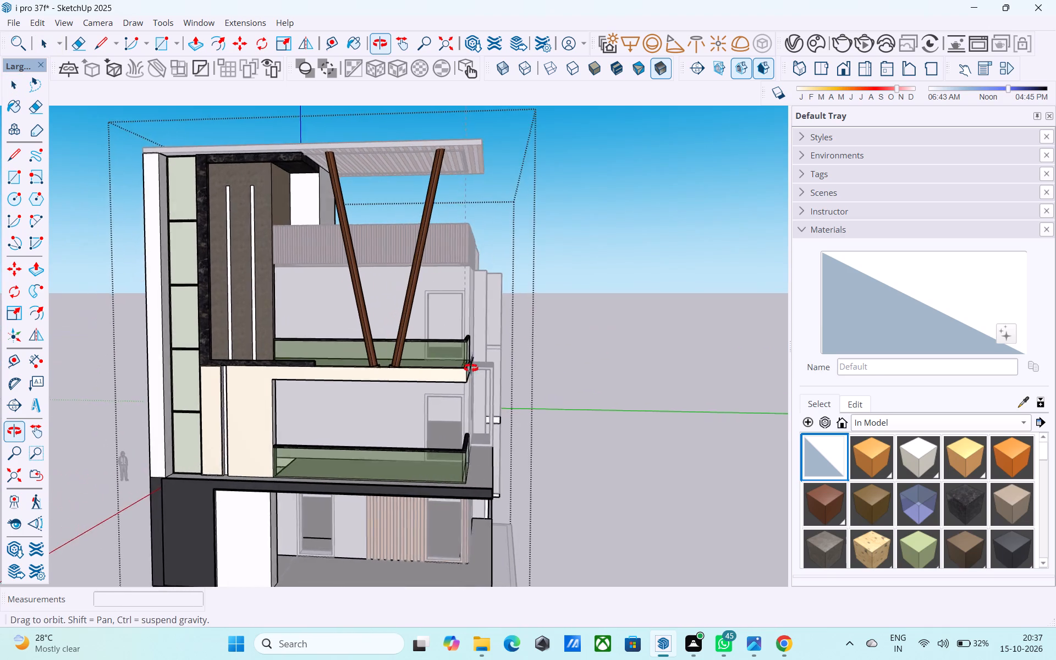
middle_drag(471, 368, 492, 362)
scroll(421, 367, down, 4)
middle_drag(340, 439, 327, 424)
click(573, 346)
scroll(573, 346, down, 3)
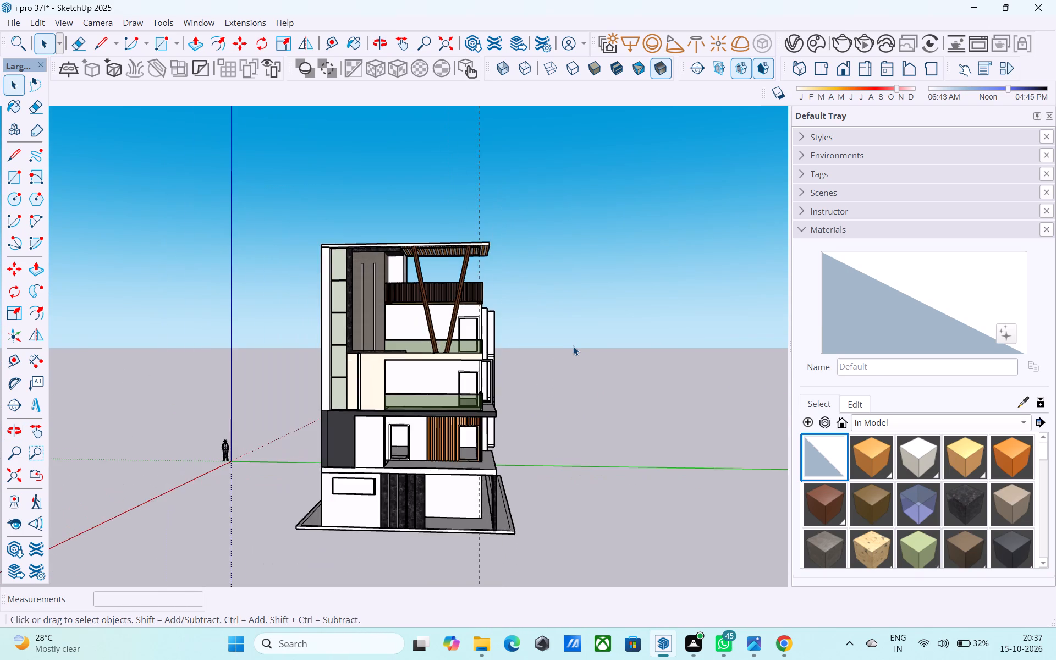
scroll(571, 346, down, 3)
middle_drag(571, 346, 545, 346)
scroll(474, 349, up, 7)
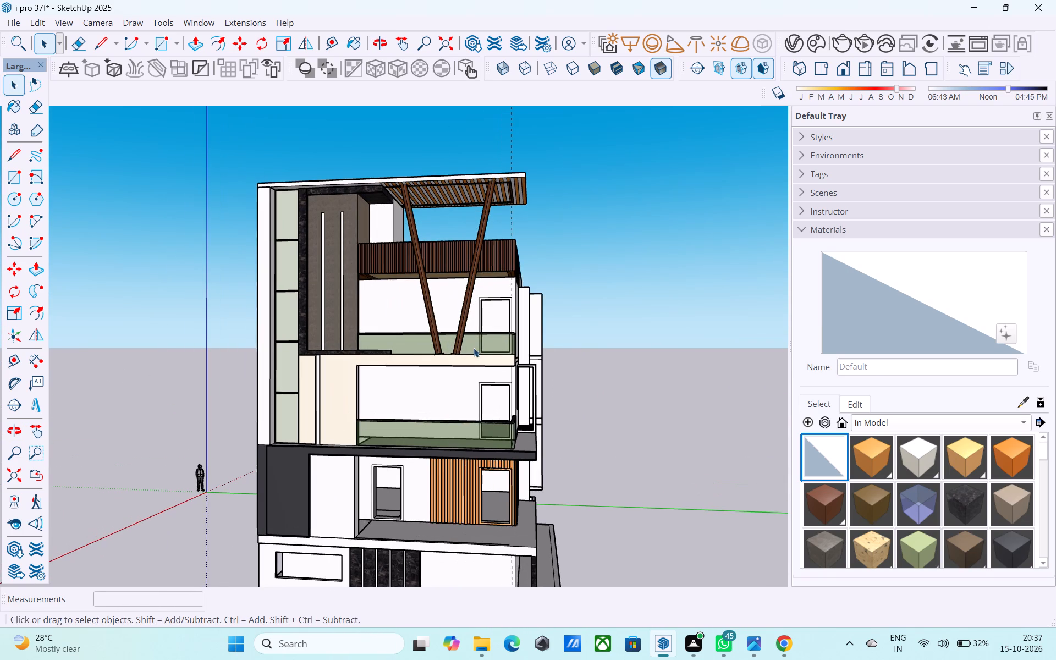
middle_drag(417, 481, 411, 431)
middle_drag(410, 432, 422, 466)
scroll(422, 466, up, 6)
Undo the previous edits on the first-floor front wall back to before the door opening beside the wood slats, and exit the group.
key(ctrl+z)
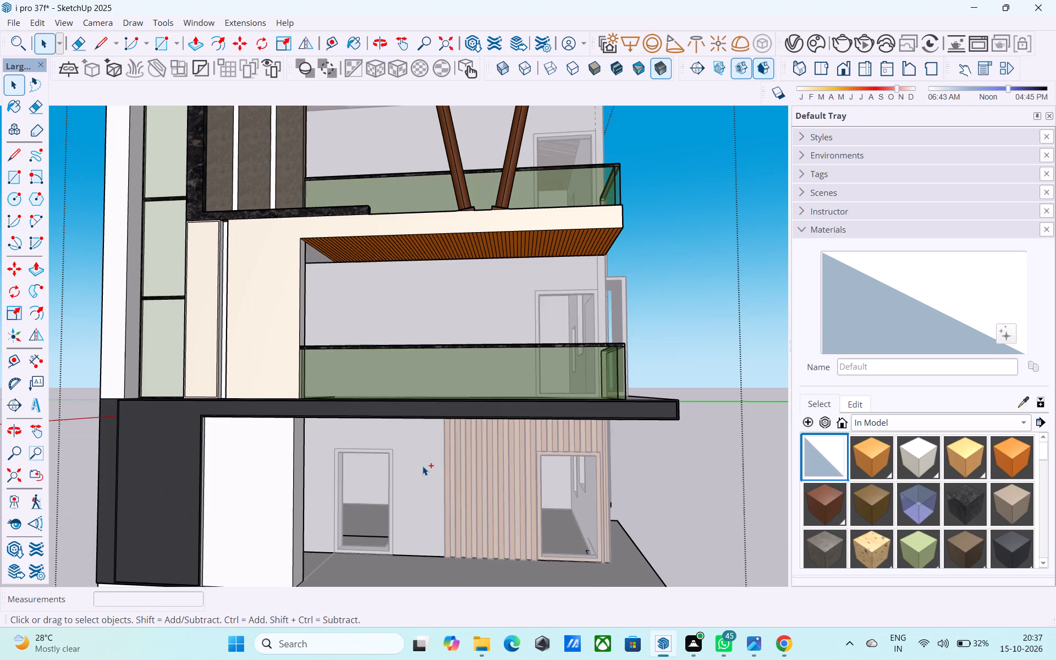
key(ctrl+z)
key(ctrl+z)
key(ctrl+z)
key(ctrl+z)
key(ctrl+z)
key(ctrl+z)
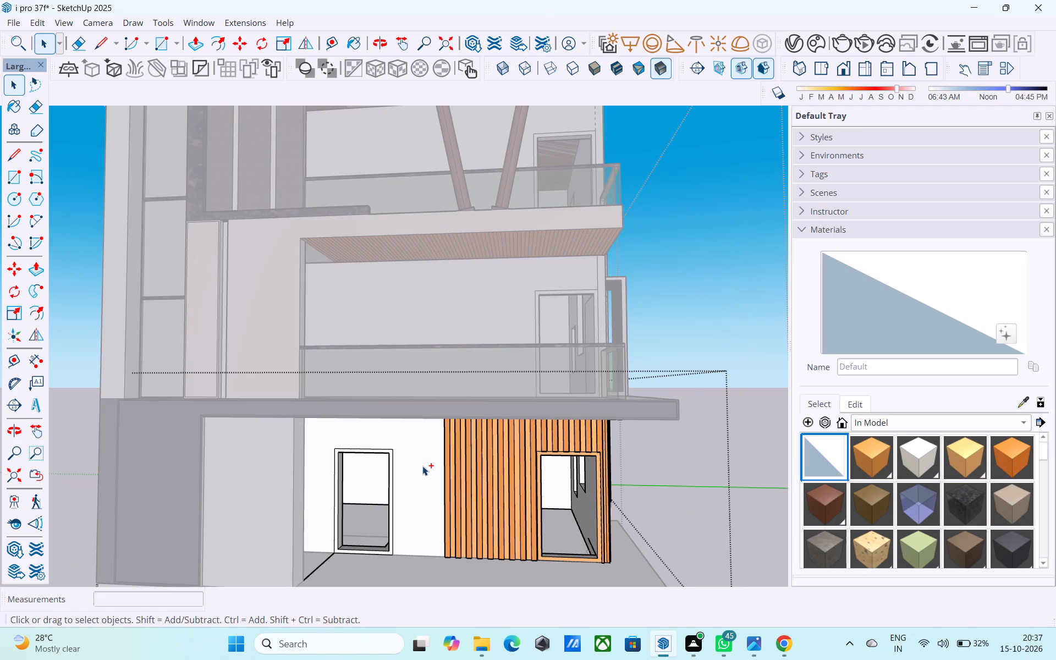
ctrl+scroll(422, 466, down, 13)
key(ctrl+z)
key(ctrl+z)
key(ctrl+z)
key(ctrl+z)
key(ctrl+z)
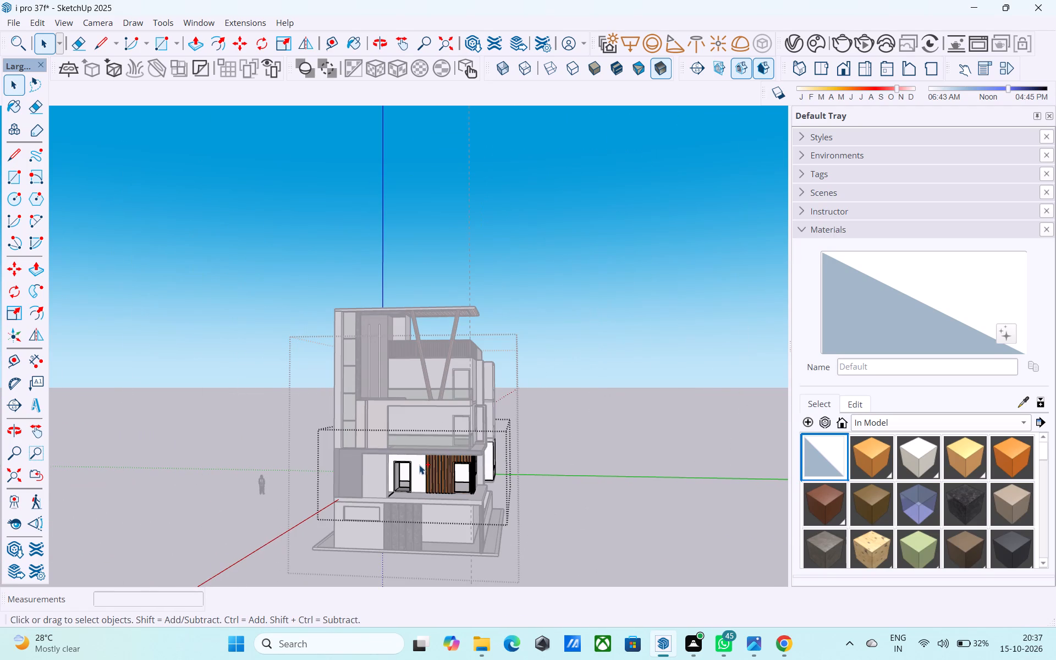
key(ctrl+z)
ctrl+scroll(419, 465, up, 7)
key(ctrl+z)
key(ctrl+z)
ctrl+scroll(399, 489, up, 7)
key(ctrl+z)
key(ctrl+z)
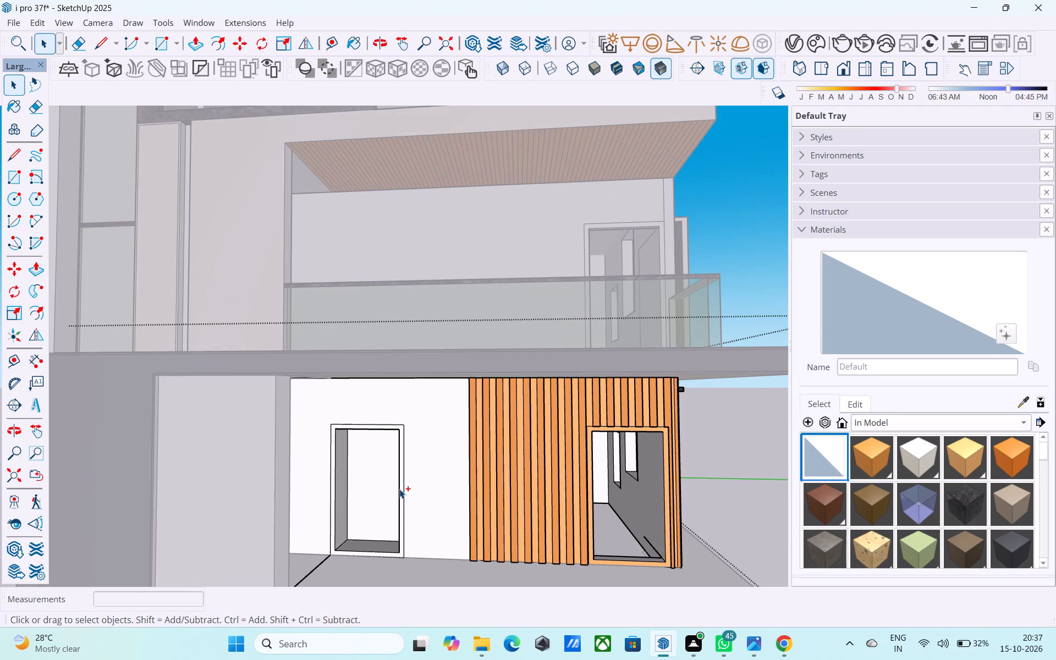
key(ctrl+z)
key(ctrl+z)
key(ctrl+z)
scroll(399, 489, down, 10)
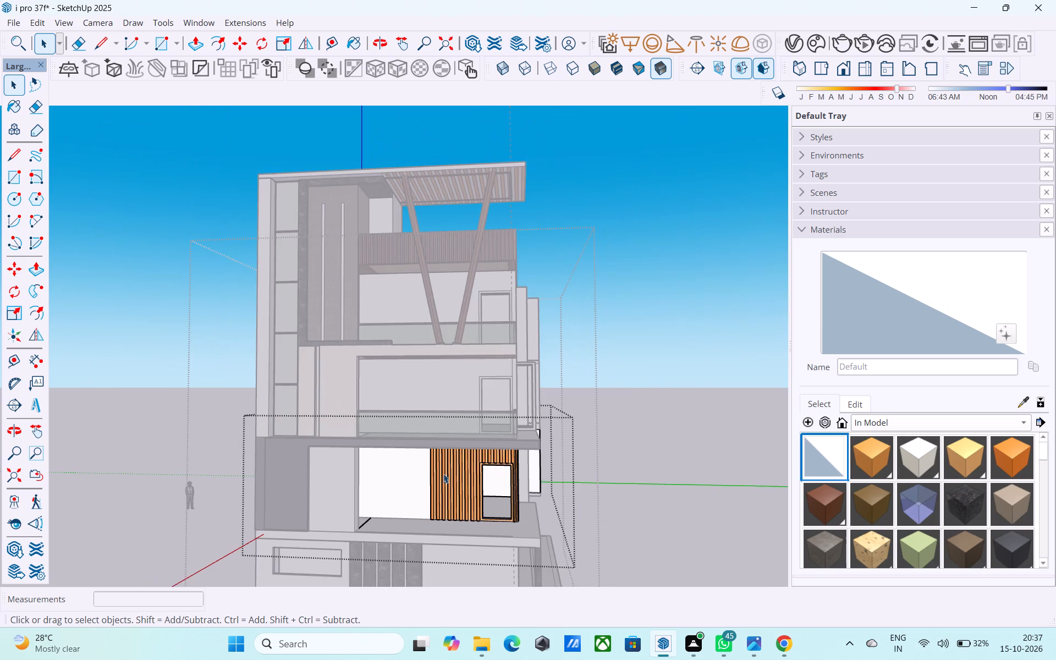
click(571, 369)
In the second-floor front wall group, place a vertical guide 2' from the doorway's outer frame edge, away from the building corner.
scroll(535, 386, up, 4)
double_click(473, 400)
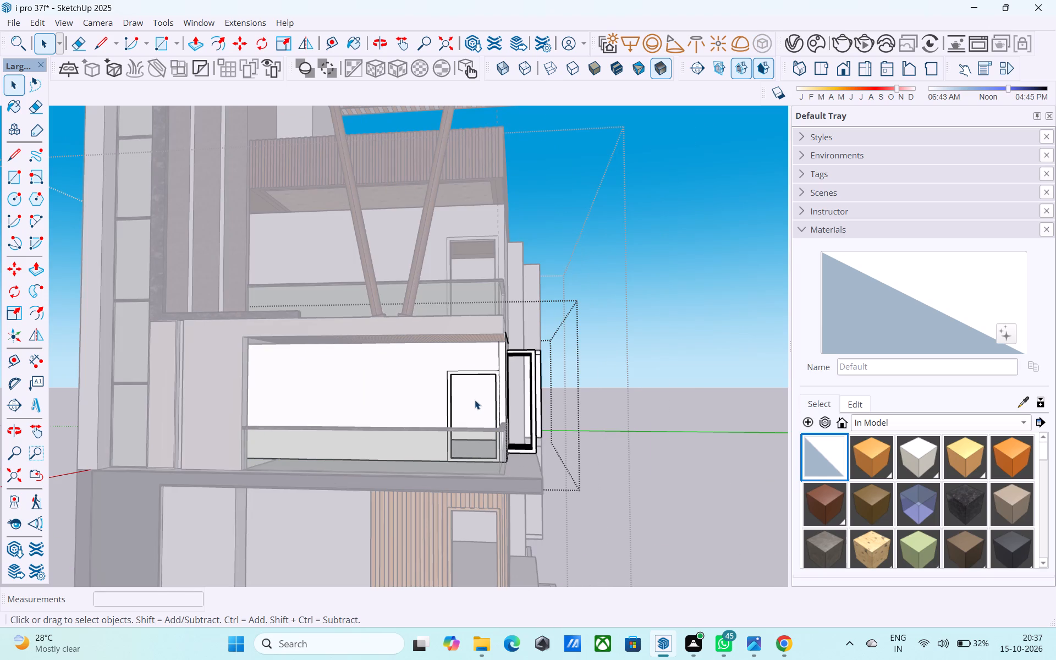
middle_drag(430, 386, 441, 461)
scroll(441, 460, up, 7)
shift+middle_drag(440, 454, 439, 435)
scroll(425, 454, up, 6)
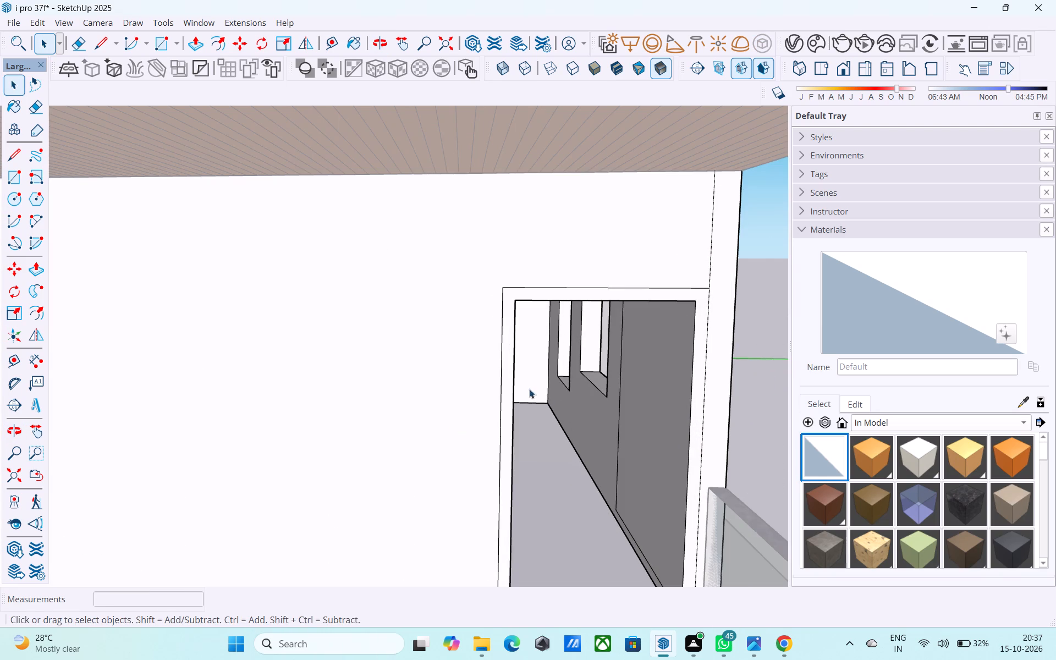
click(501, 389)
scroll(501, 389, down, 9)
scroll(498, 394, up, 3)
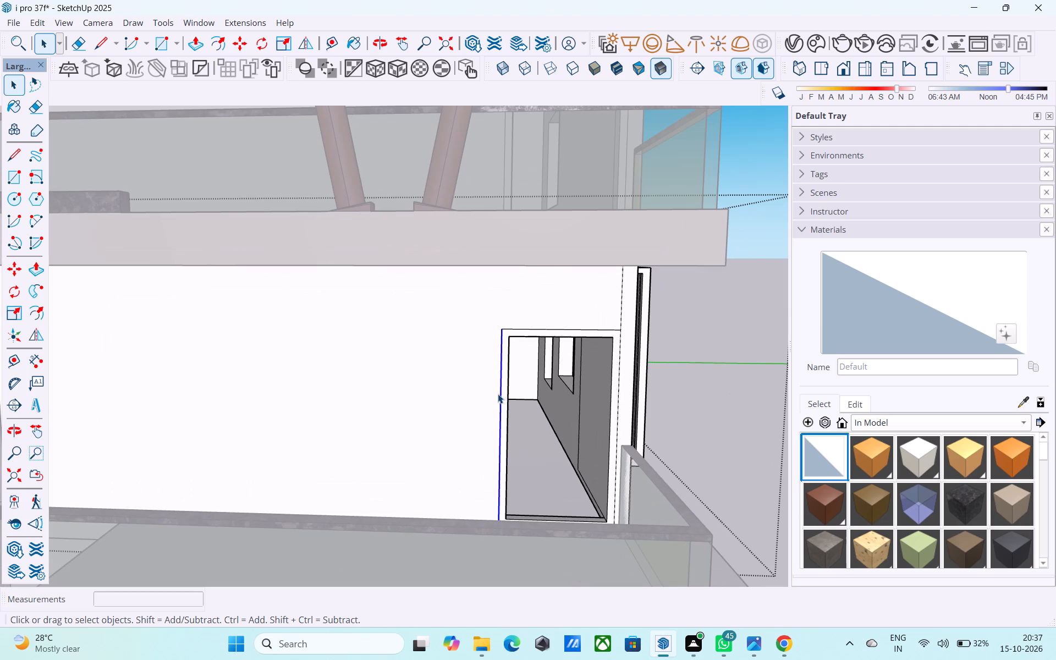
key(t)
click(498, 394)
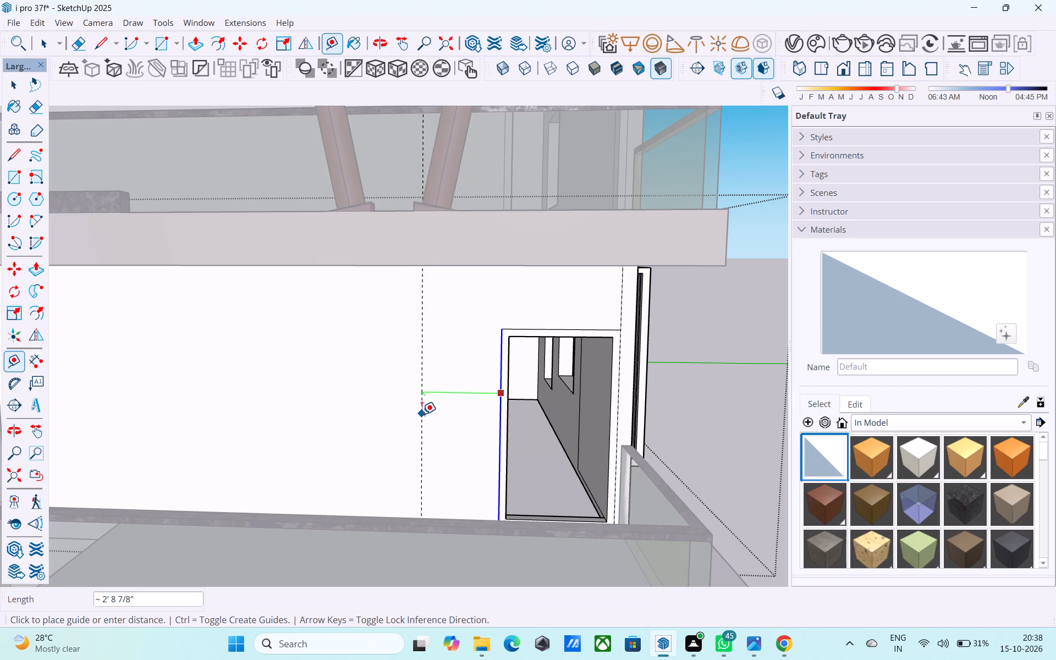
text(2')
key(Return)
key(space)
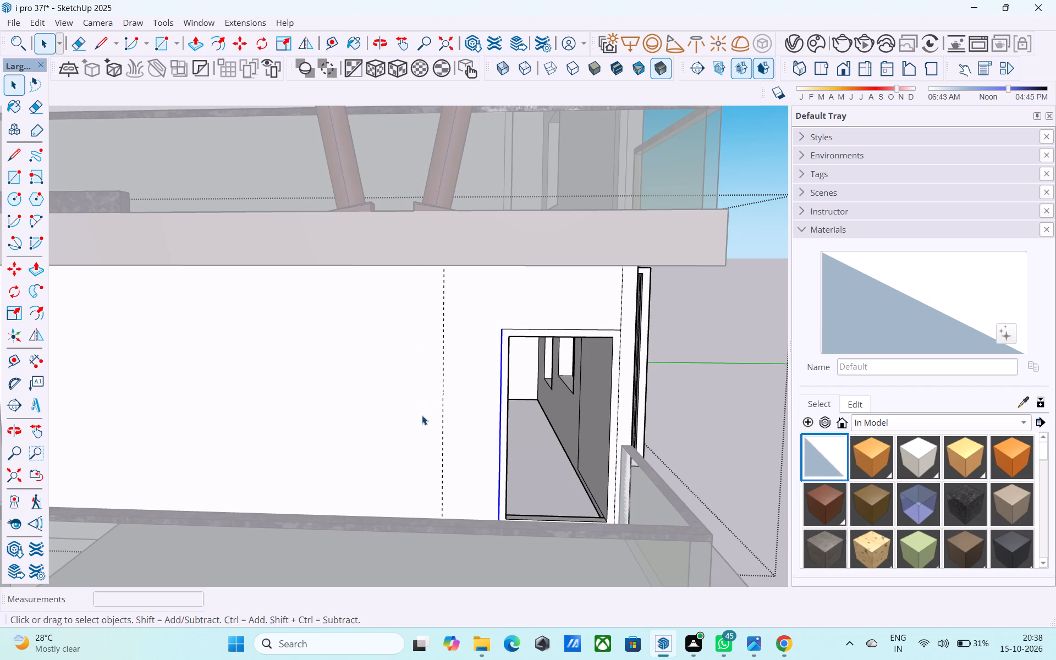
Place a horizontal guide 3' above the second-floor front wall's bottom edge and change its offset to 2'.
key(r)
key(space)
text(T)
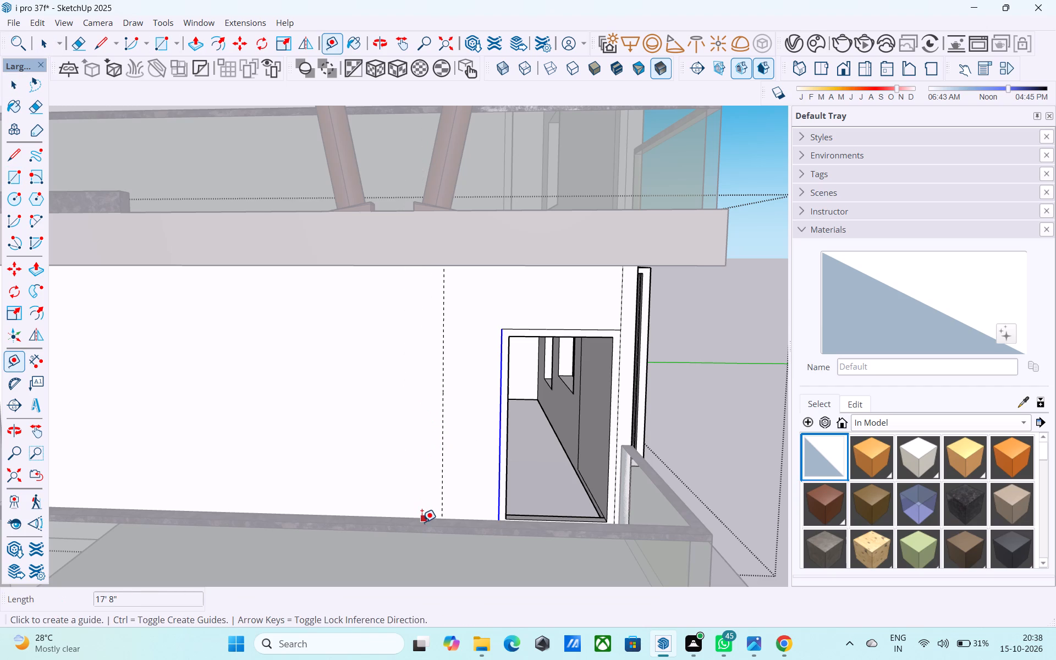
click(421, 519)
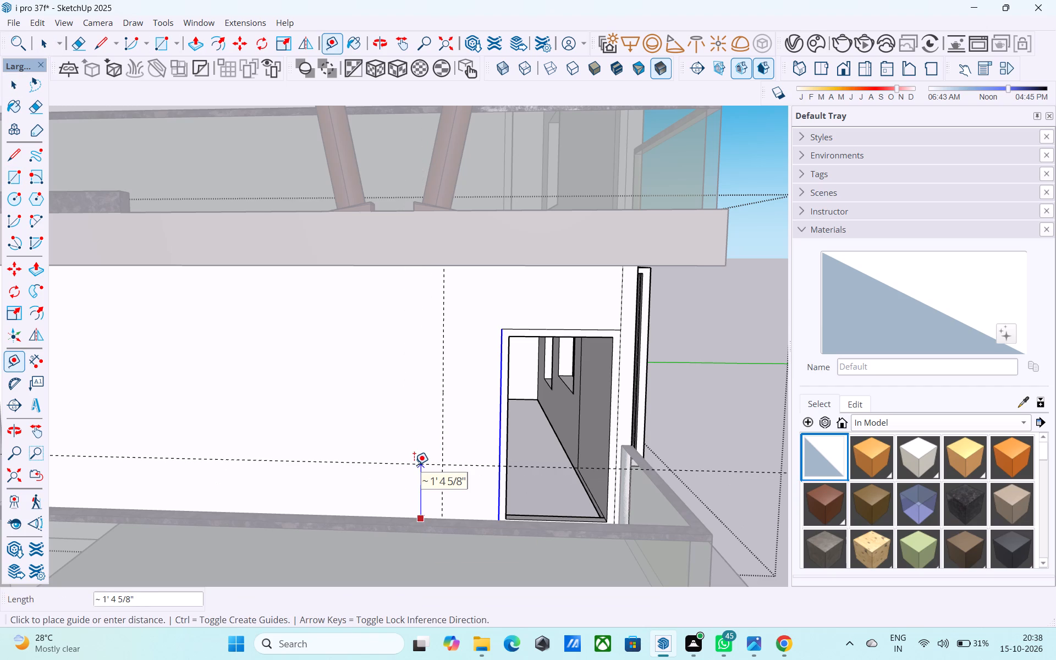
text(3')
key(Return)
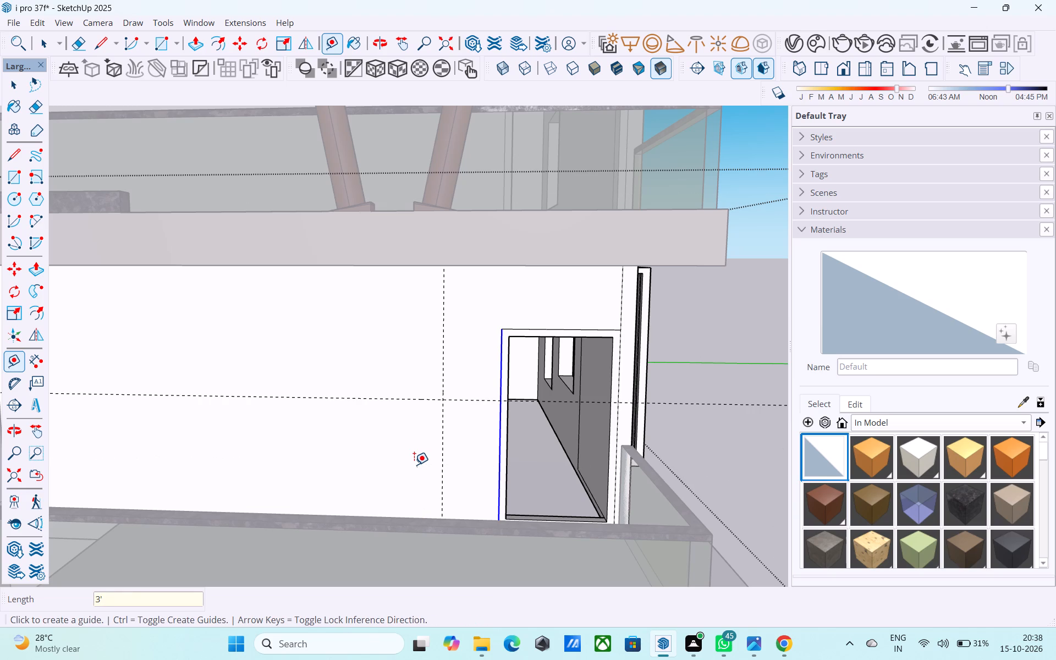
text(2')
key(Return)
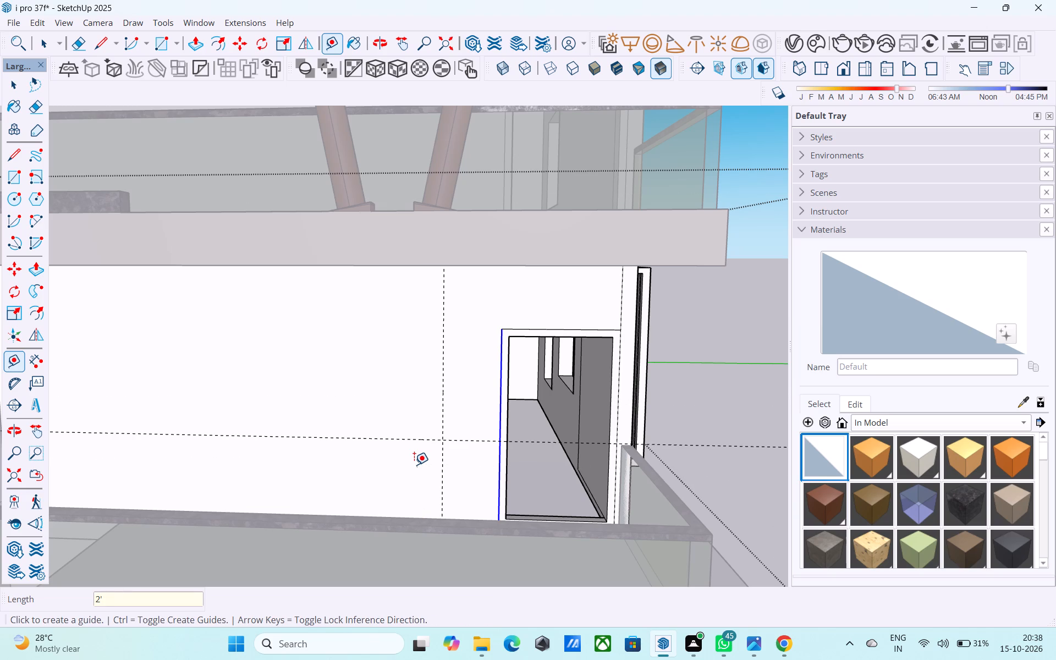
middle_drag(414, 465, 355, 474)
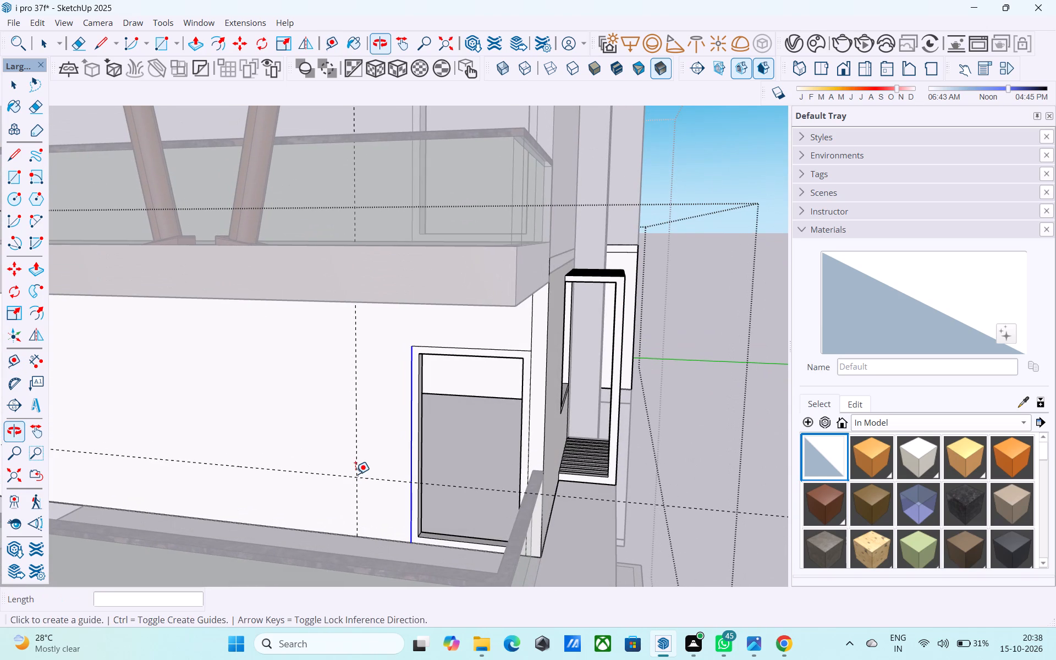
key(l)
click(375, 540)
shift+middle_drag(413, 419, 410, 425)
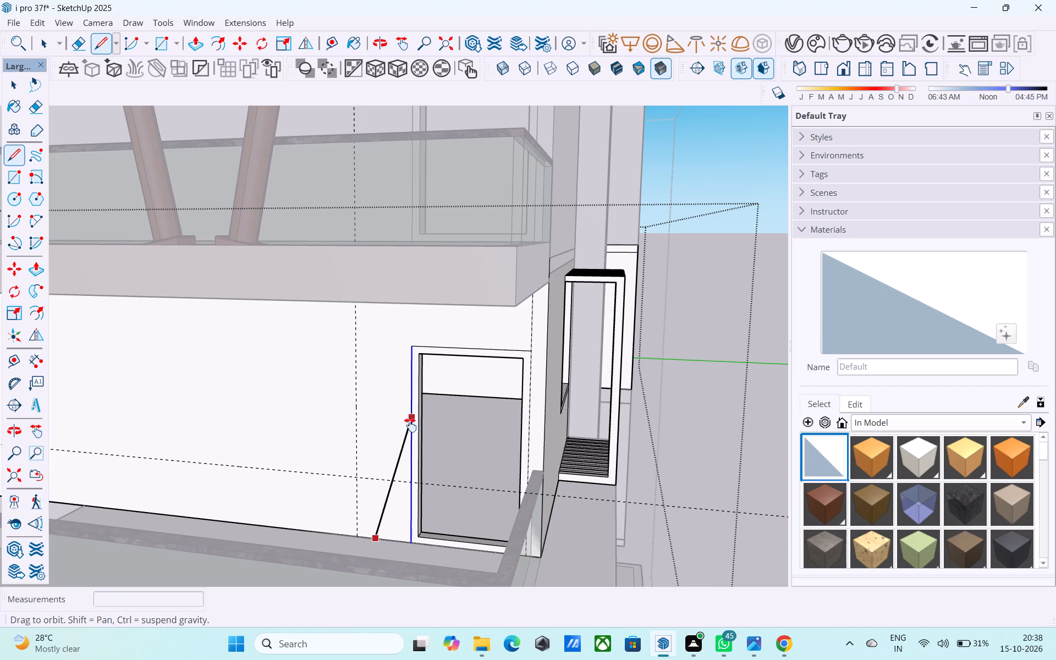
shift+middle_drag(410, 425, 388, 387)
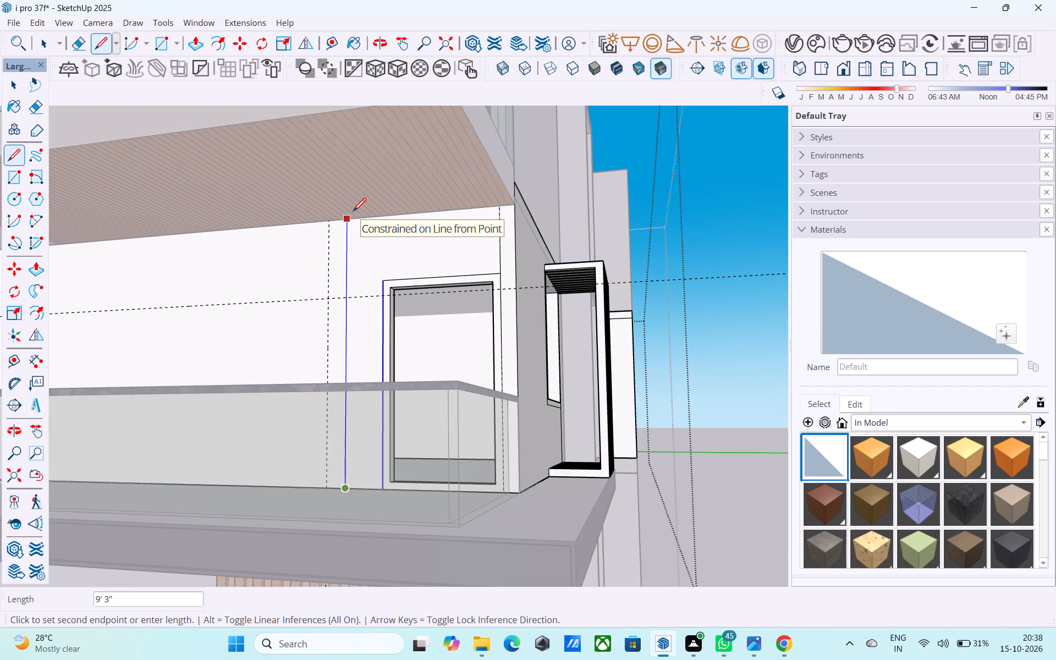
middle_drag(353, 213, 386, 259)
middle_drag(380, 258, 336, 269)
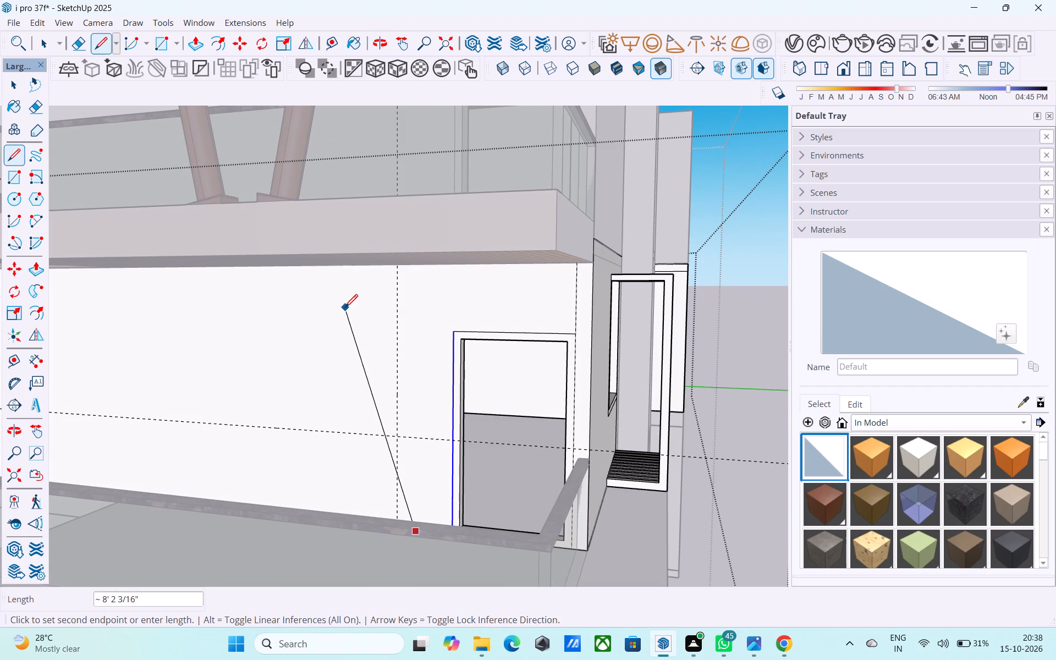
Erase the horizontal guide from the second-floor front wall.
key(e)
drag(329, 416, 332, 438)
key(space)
Place a horizontal guide 3' above the bottom edge of the second-floor front wall.
middle_drag(335, 442, 395, 488)
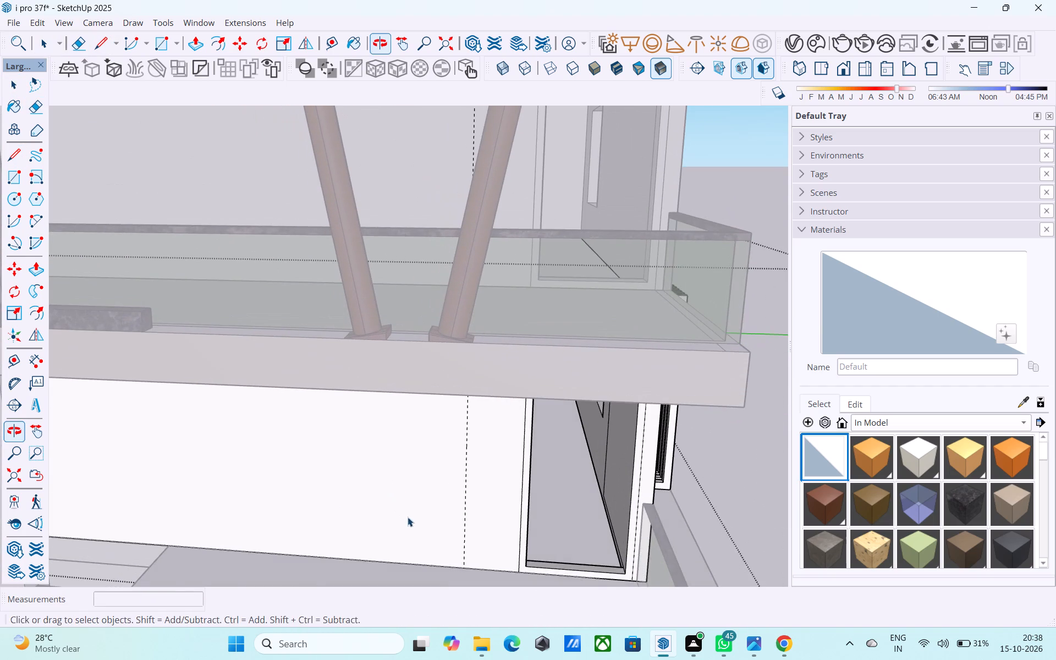
shift+middle_drag(408, 517, 317, 424)
key(t)
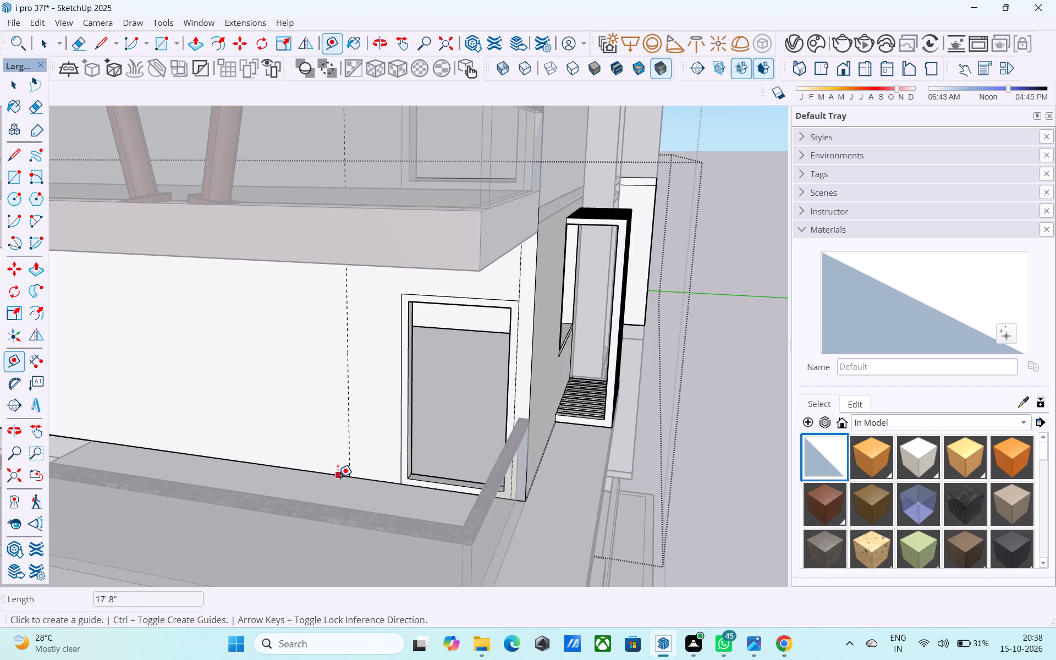
click(338, 477)
text(3')
key(Return)
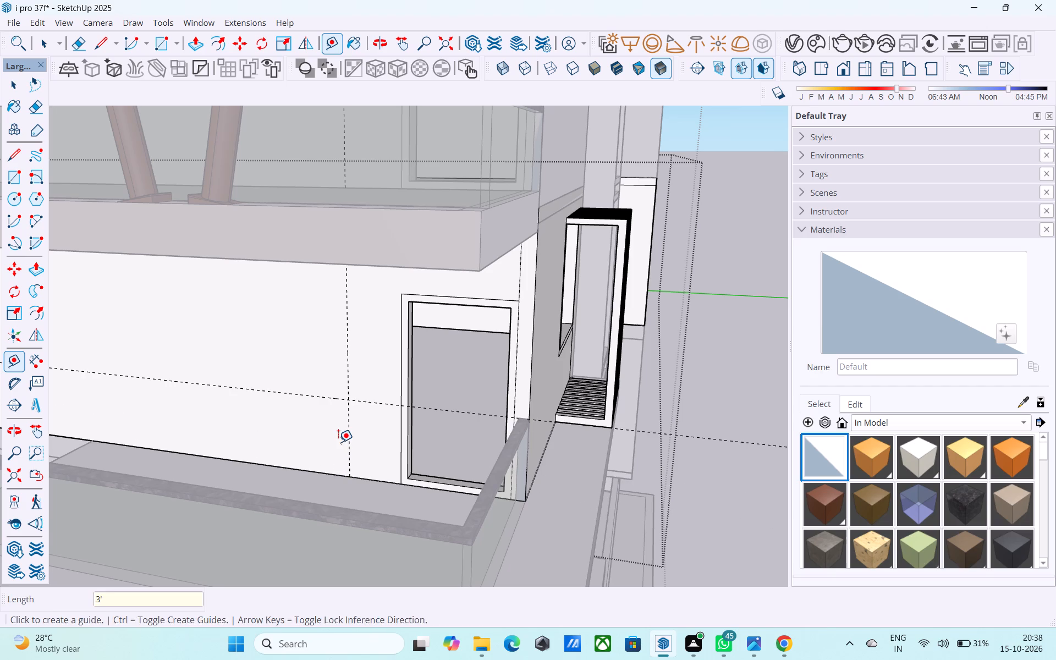
key(space)
Draw a 6' by 6' rectangle on the second-floor front wall, starting at the guides' intersection and extending up and away from the doorway.
middle_drag(338, 442, 400, 429)
scroll(338, 442, up, 1)
key(r)
shift+middle_drag(393, 397, 379, 459)
scroll(411, 438, up, 2)
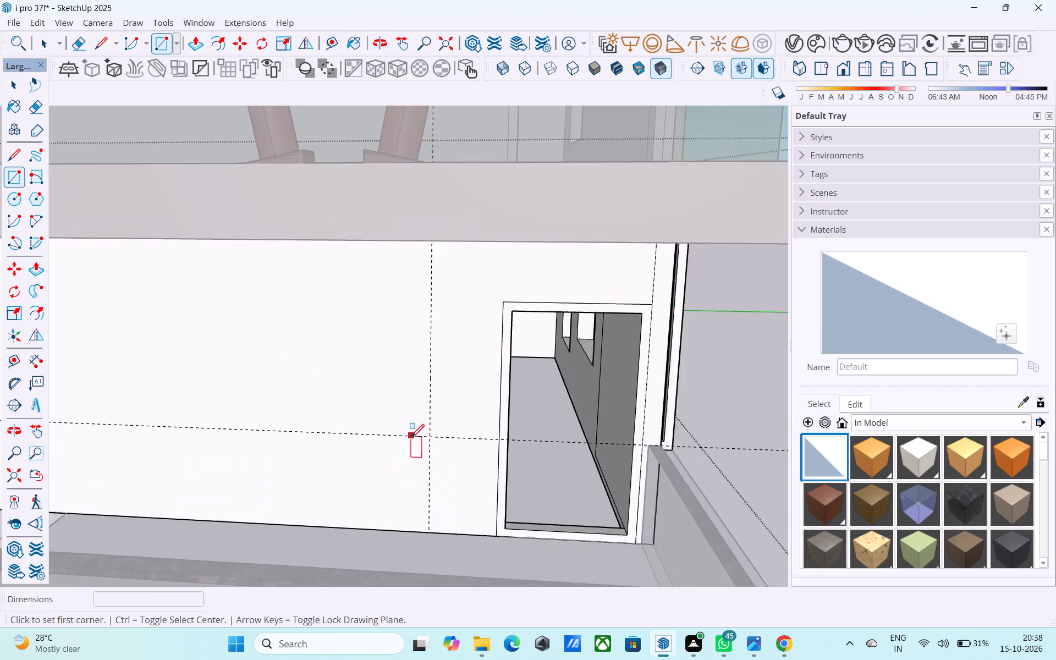
click(435, 436)
scroll(295, 300, up, 1)
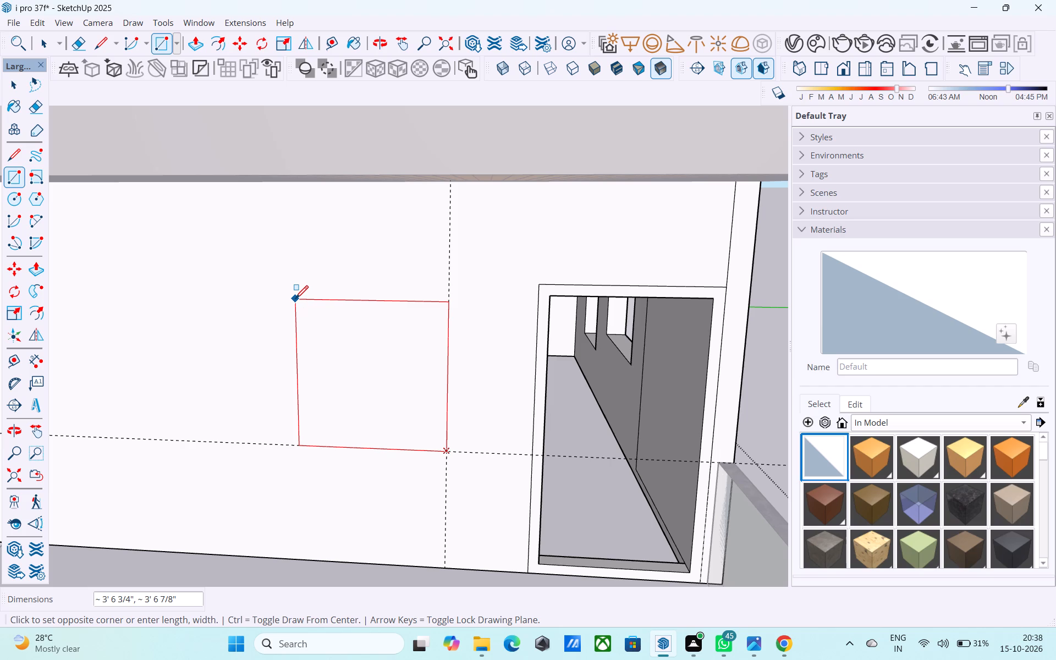
text(6',6')
key(Return)
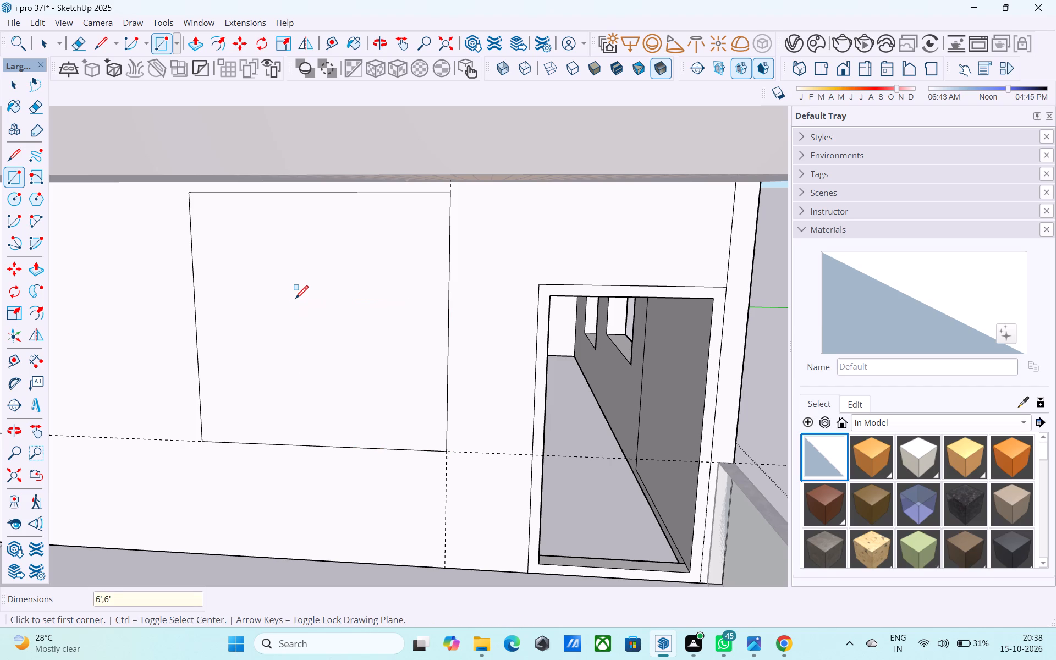
Change the rectangle beside the second-floor doorway to 4' by 4'.
text(4',4')
key(Return)
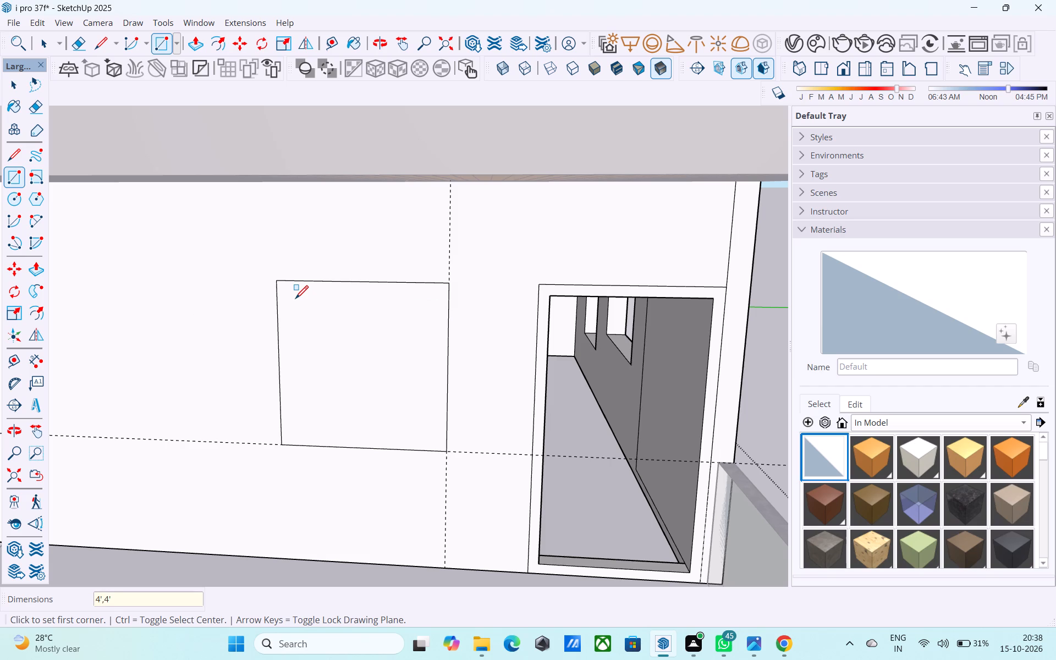
key(space)
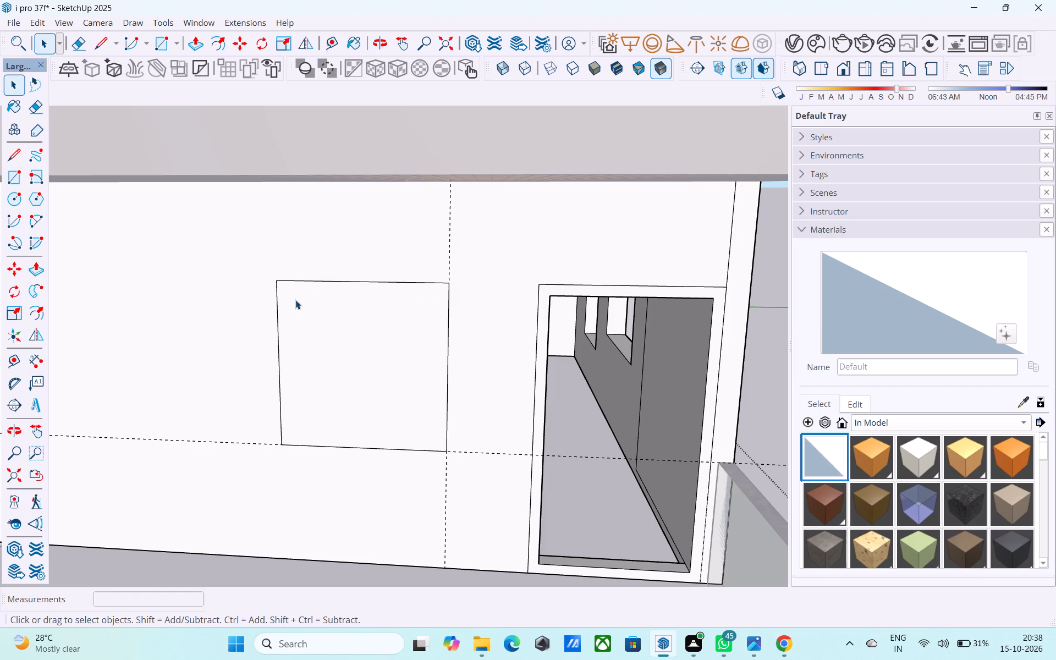
Offset the outline of the 4' by 4' window rectangle inward by 3" to form a frame border.
click(335, 312)
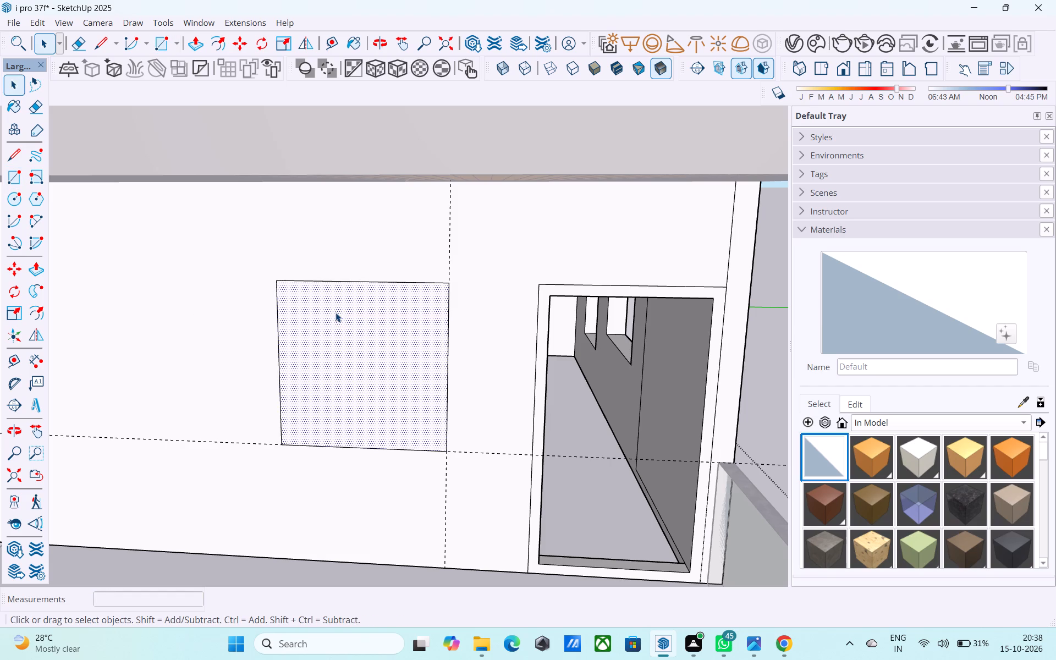
key(f)
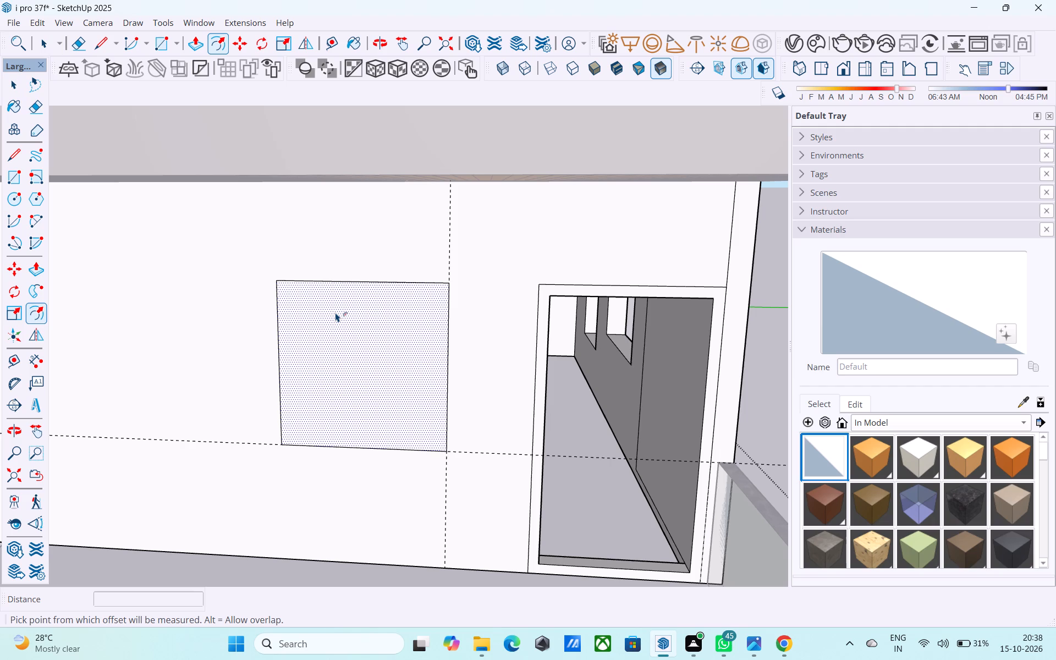
click(335, 312)
text(3")
key(Return)
key(space)
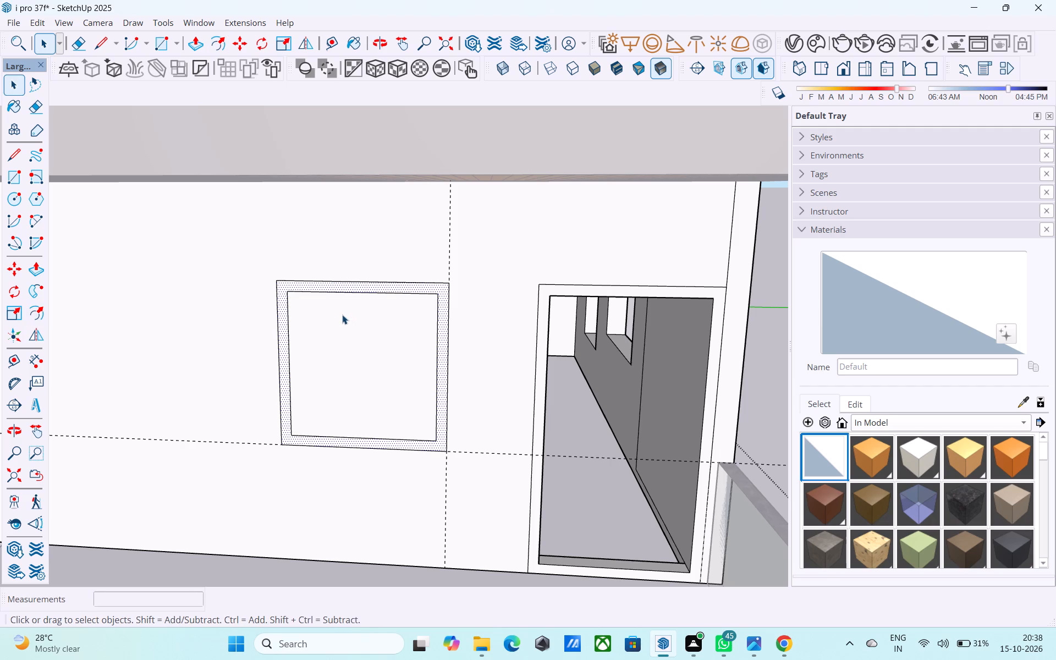
Push the face inside the 3" border back through the second-floor front wall to form the window opening.
double_click(342, 315)
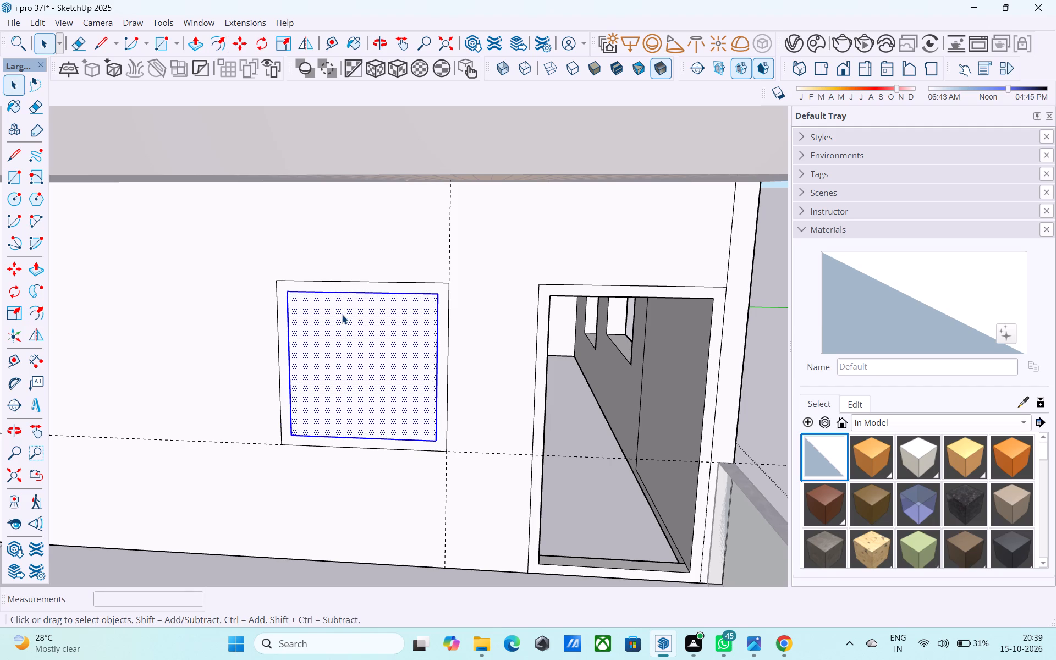
click(324, 289)
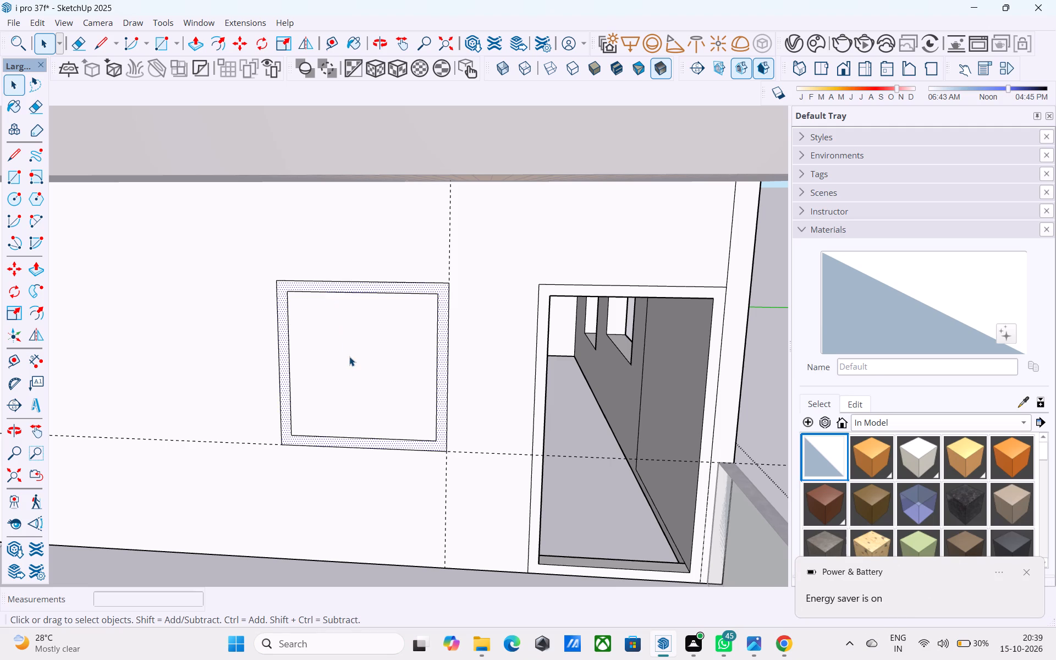
click(349, 356)
key(p)
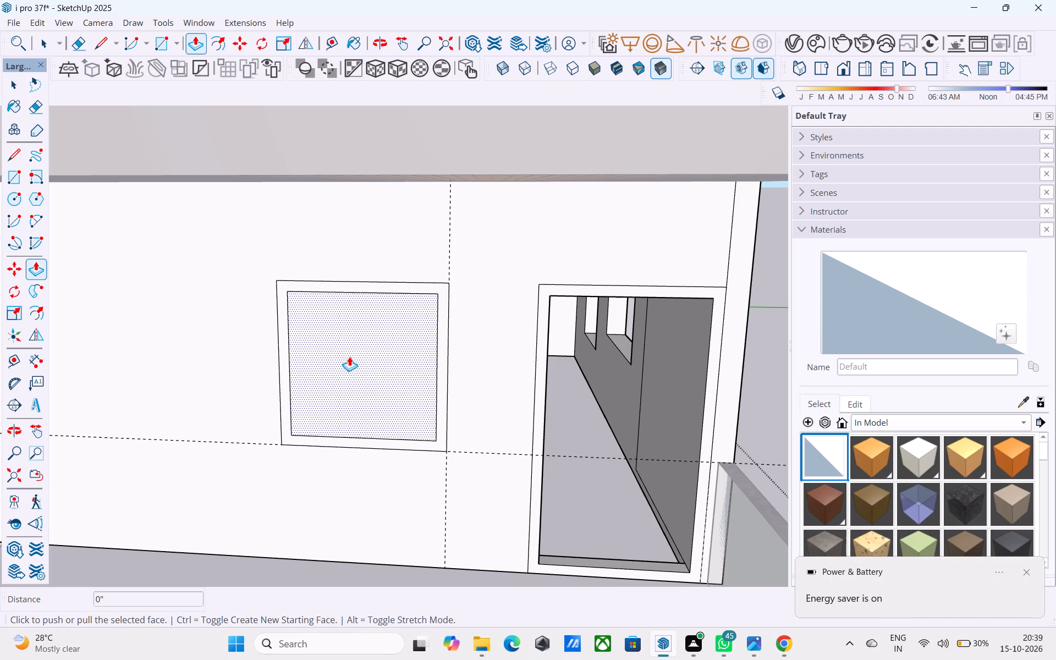
click(349, 356)
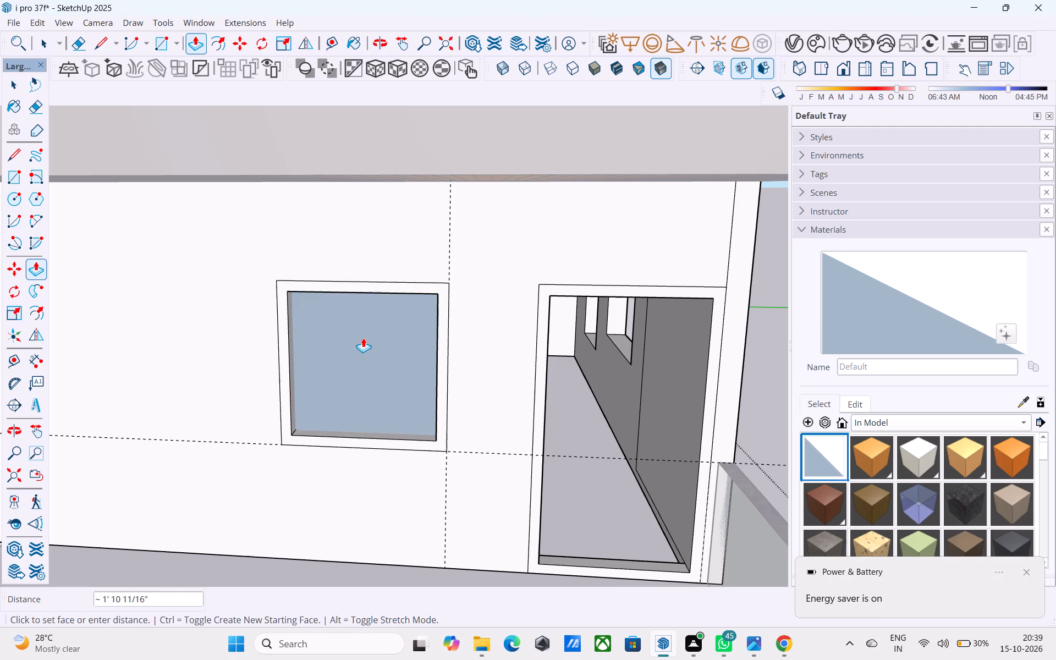
click(365, 322)
scroll(365, 322, down, 4)
middle_drag(365, 322, 356, 306)
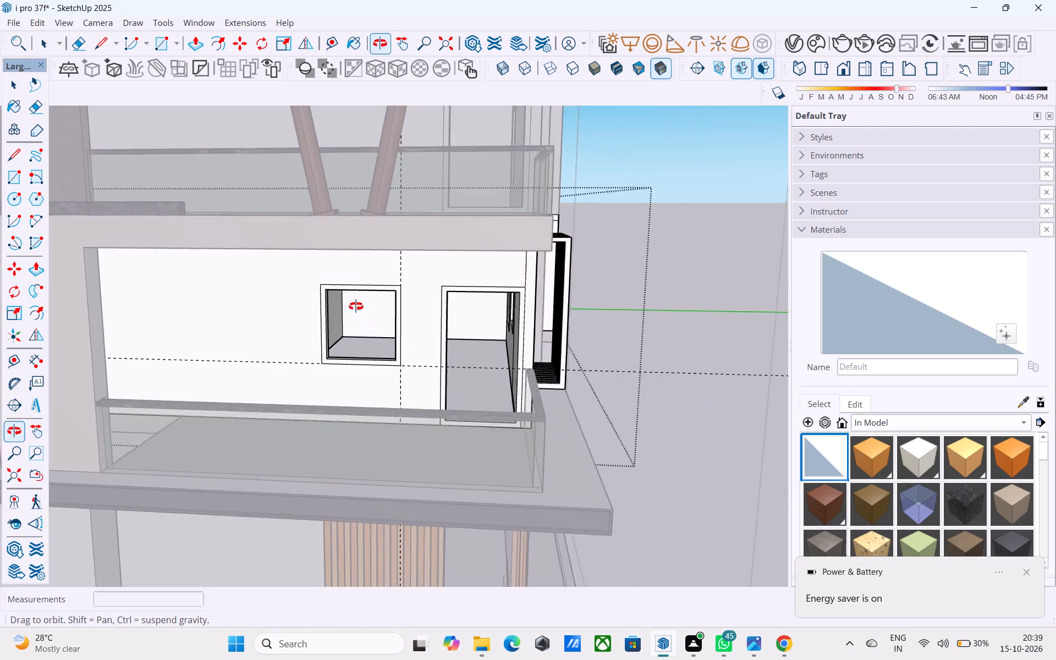
middle_drag(356, 306, 328, 288)
key(space)
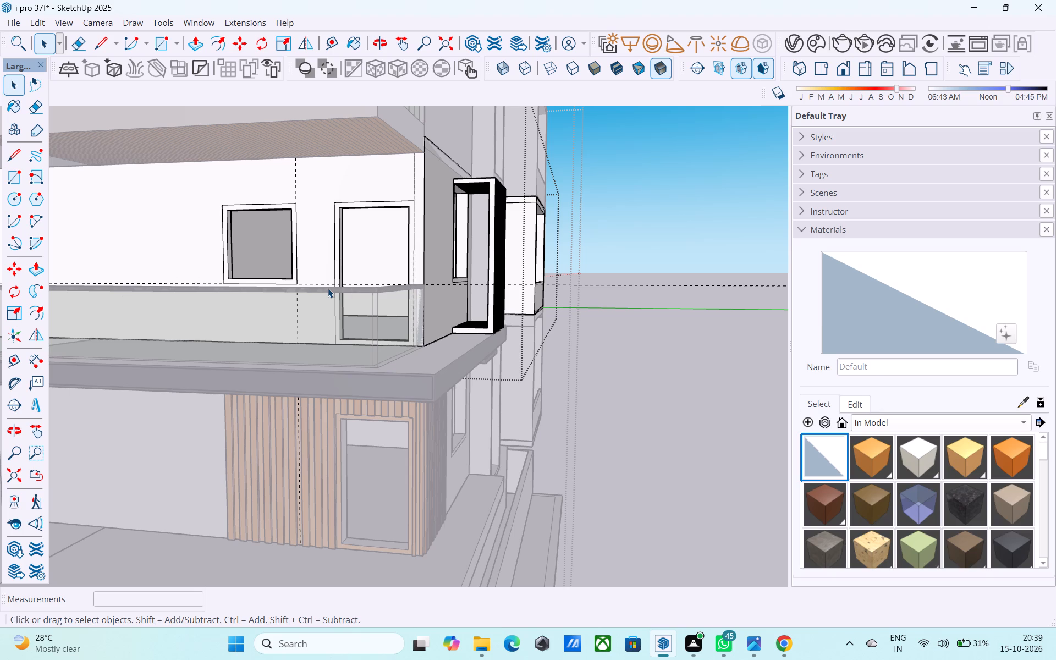
Finish editing the wall by closing the open group levels and returning to the whole house model.
scroll(452, 282, down, 15)
click(572, 255)
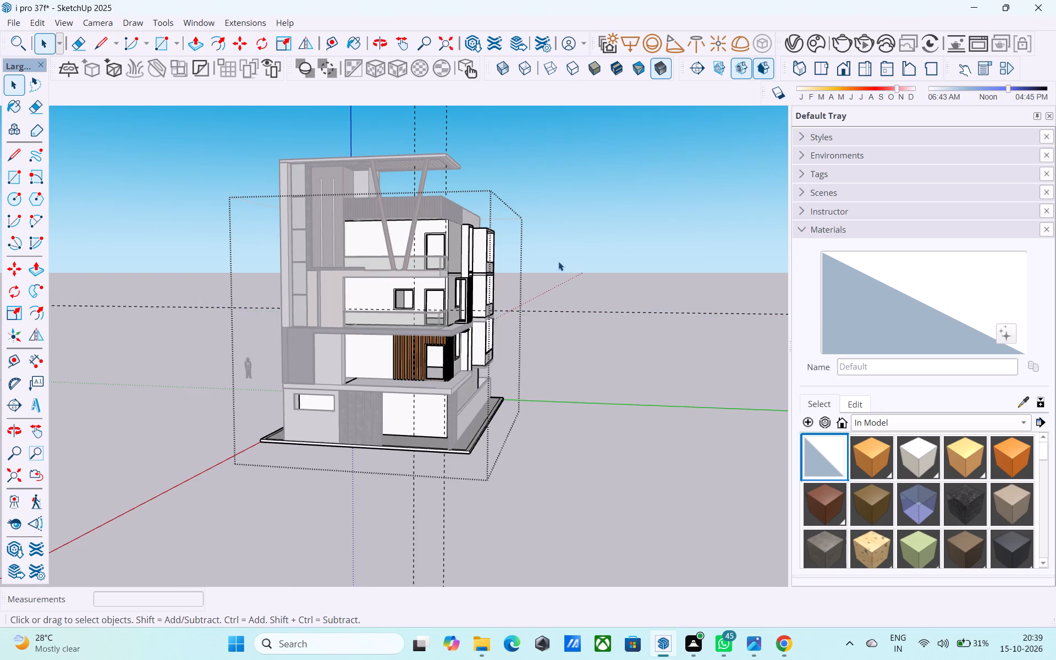
middle_drag(536, 274, 567, 289)
click(569, 287)
Save the house model under its existing name.
middle_drag(452, 280, 464, 345)
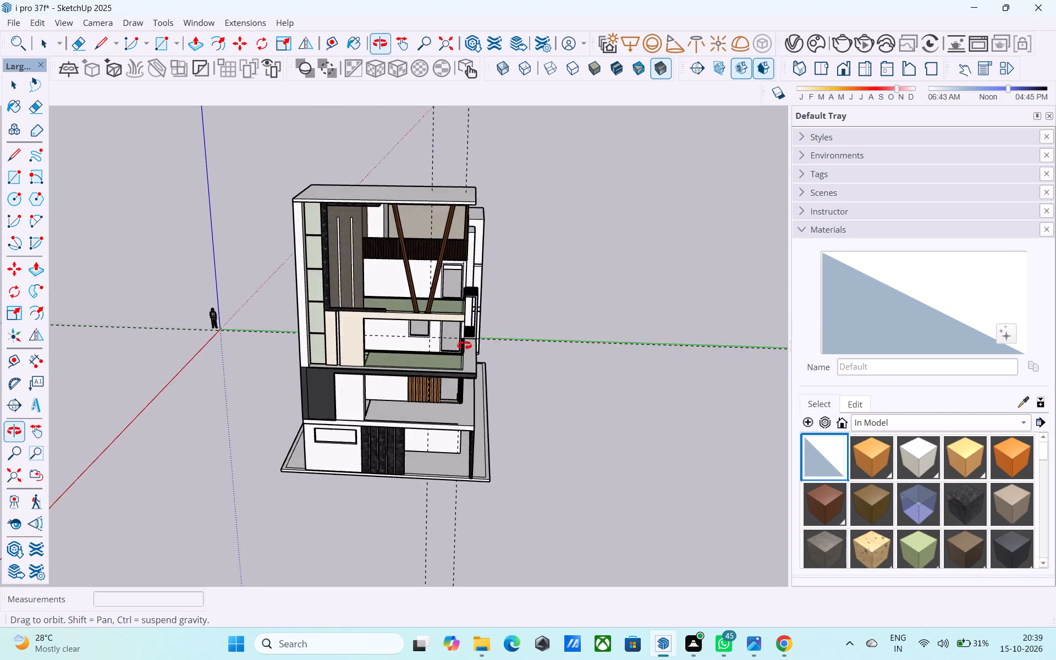
middle_drag(464, 345, 372, 320)
scroll(294, 302, up, 7)
middle_drag(289, 303, 362, 295)
scroll(362, 295, down, 4)
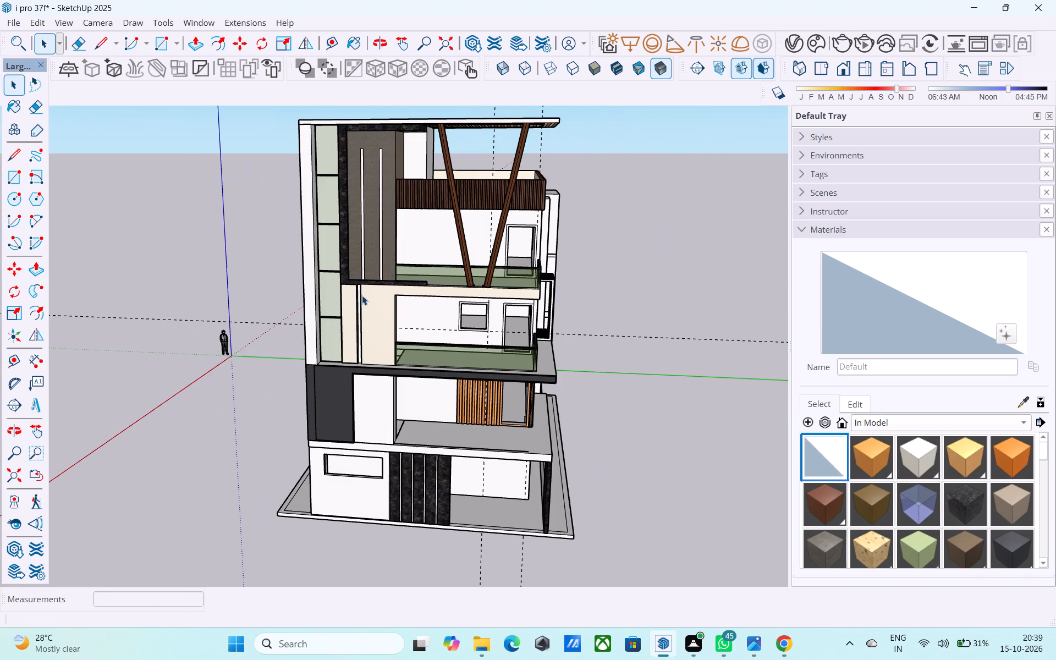
middle_drag(414, 331, 397, 307)
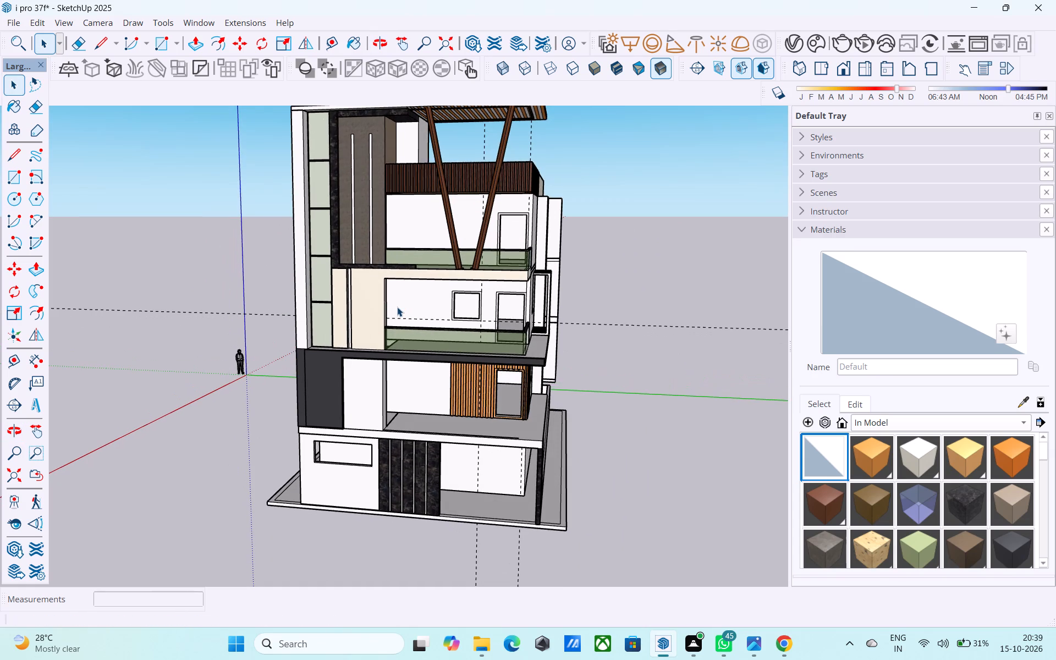
key(ctrl+s)
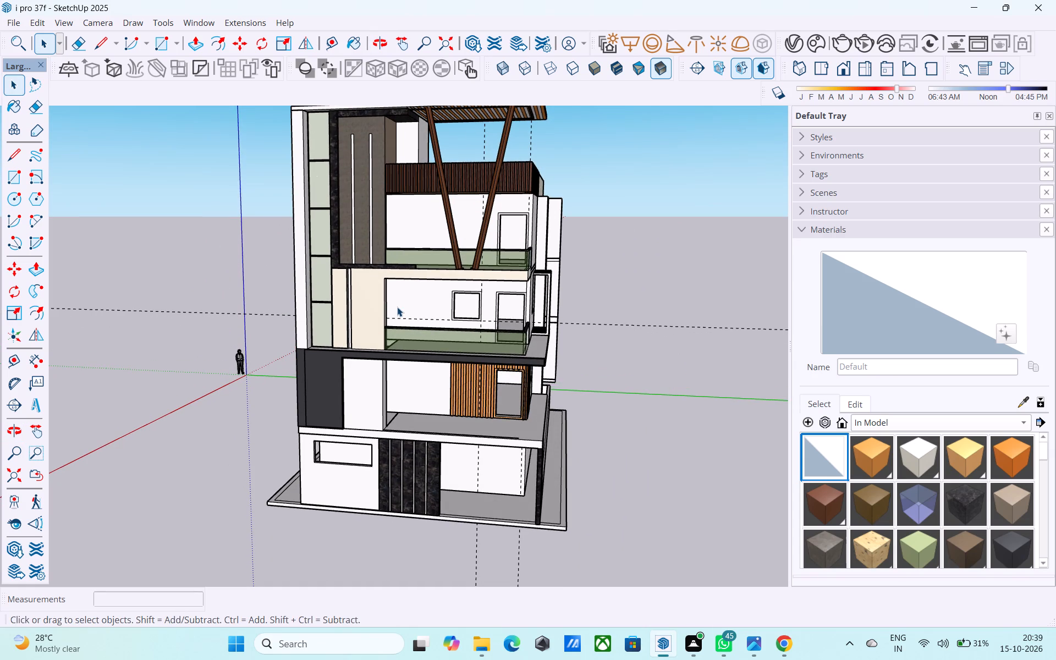
Examine the whole house from the front, both sides and above, including the roof slab's front corner.
middle_drag(394, 306, 370, 316)
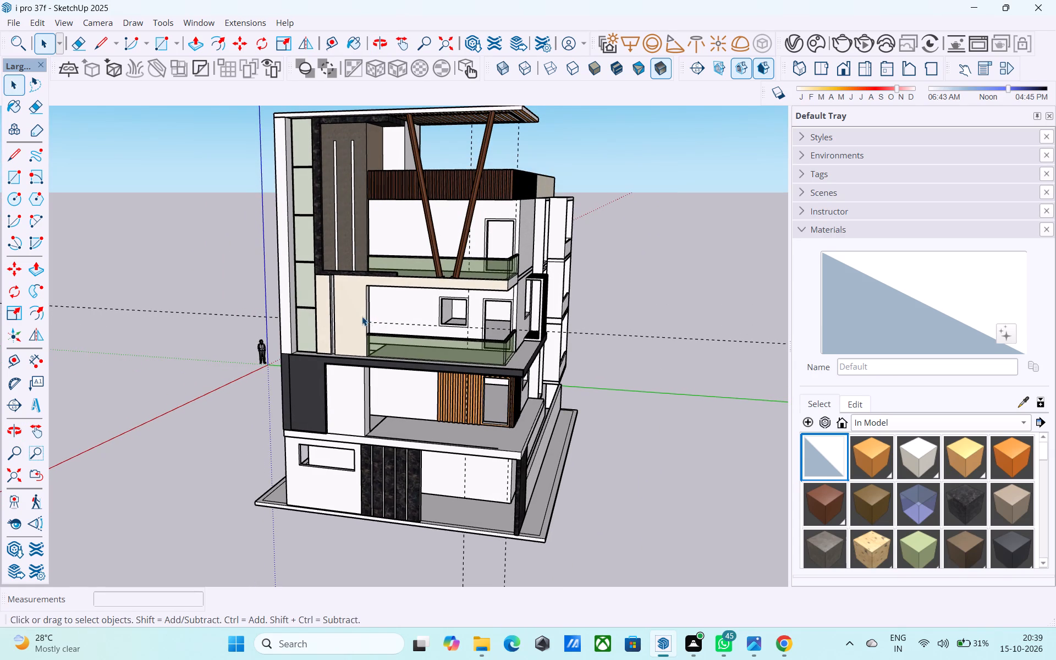
middle_drag(362, 316, 419, 384)
scroll(419, 385, down, 3)
middle_drag(419, 385, 428, 282)
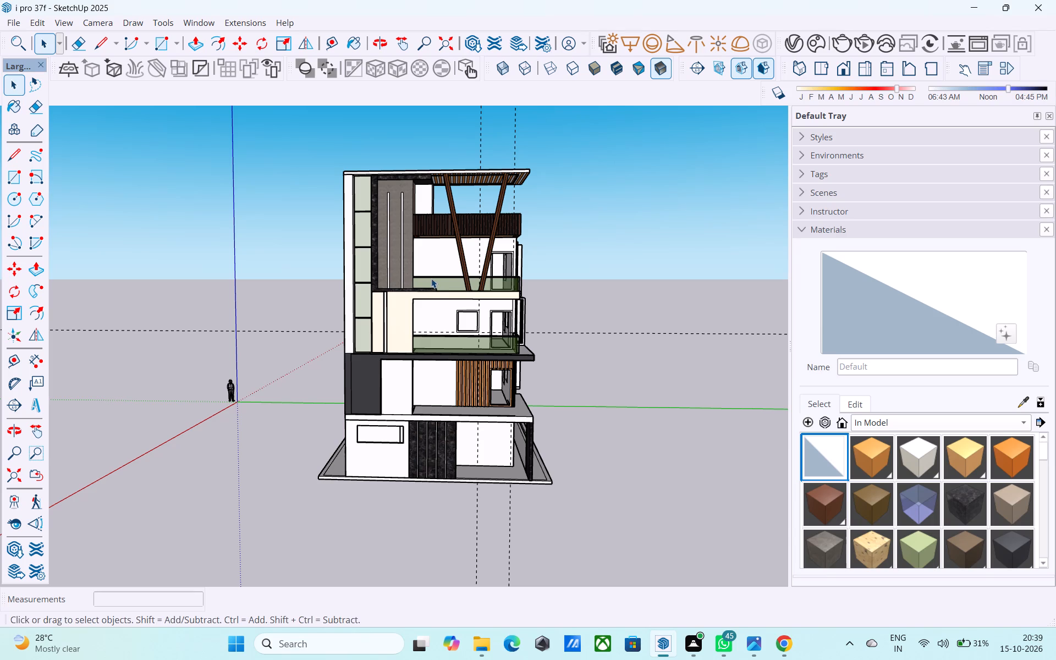
scroll(429, 276, up, 1)
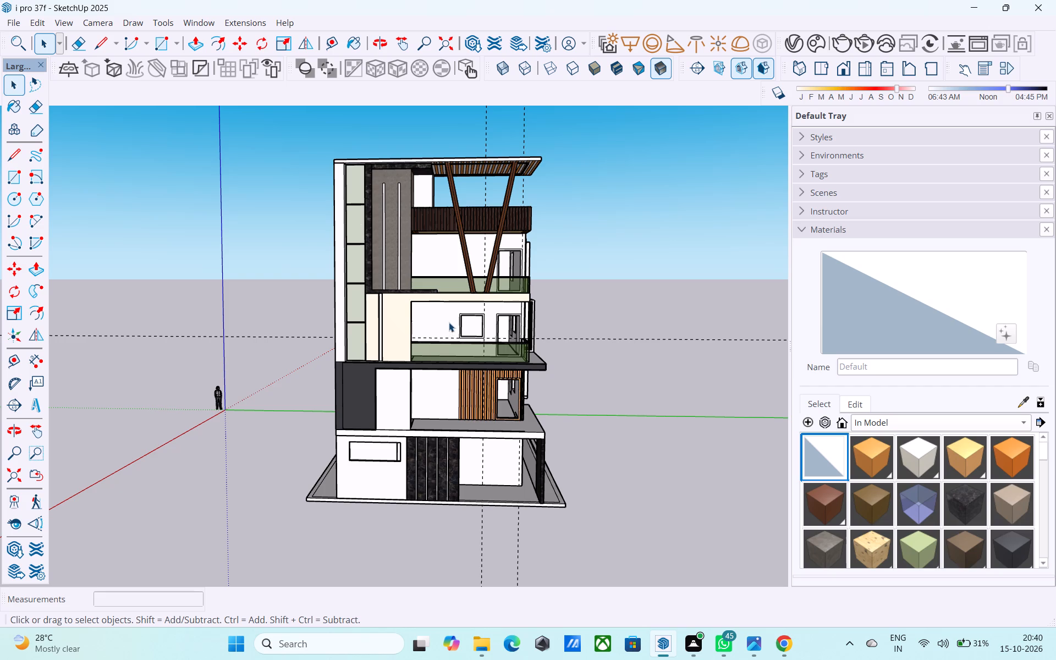
scroll(448, 318, down, 6)
middle_drag(446, 311, 407, 272)
scroll(405, 269, down, 2)
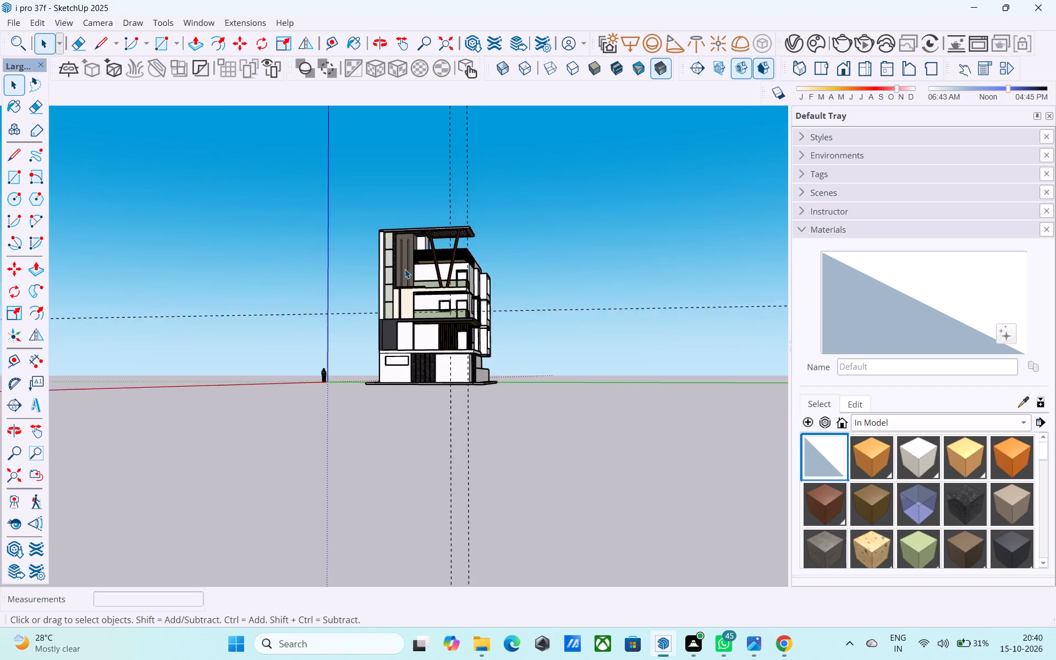
scroll(405, 269, down, 1)
middle_drag(405, 270, 370, 371)
scroll(403, 299, up, 11)
middle_drag(372, 289, 335, 373)
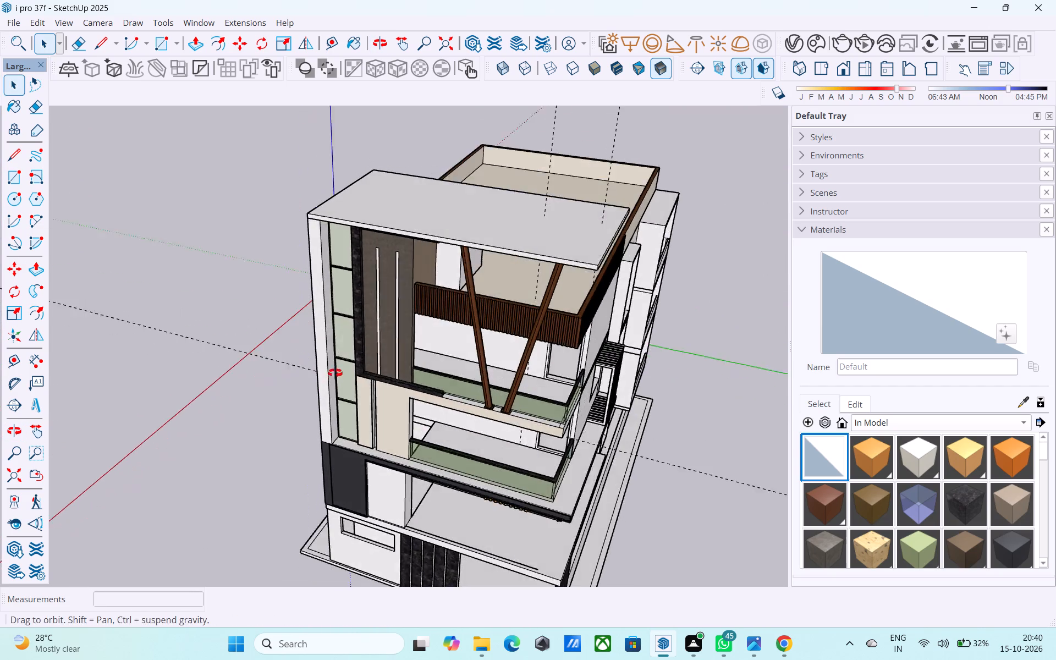
middle_drag(335, 373, 330, 381)
scroll(307, 276, up, 8)
middle_drag(339, 268, 201, 328)
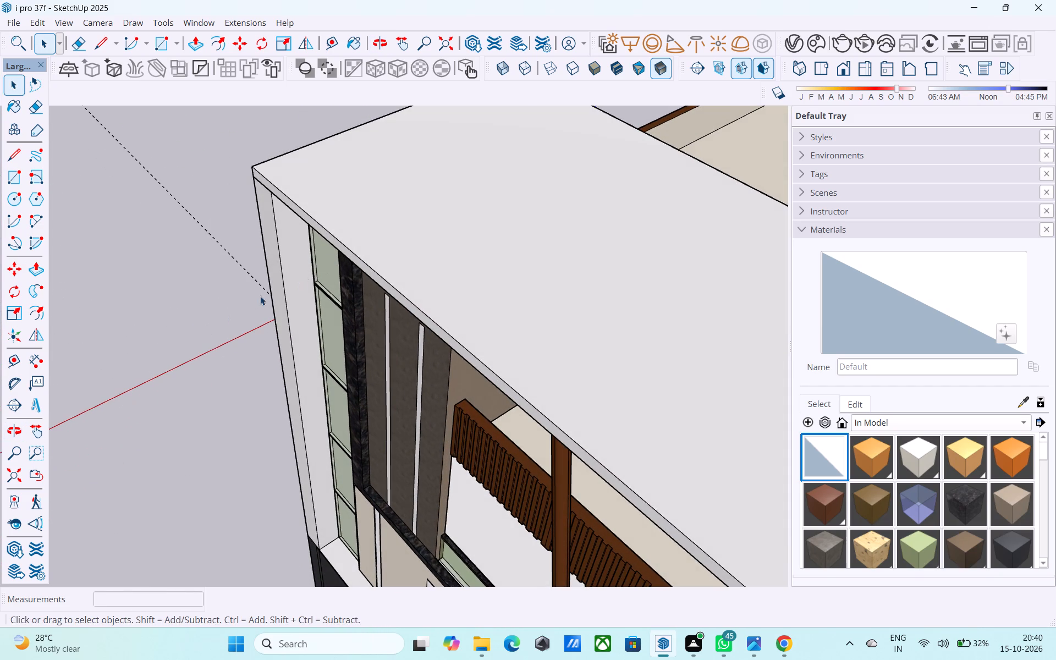
middle_drag(346, 273, 328, 281)
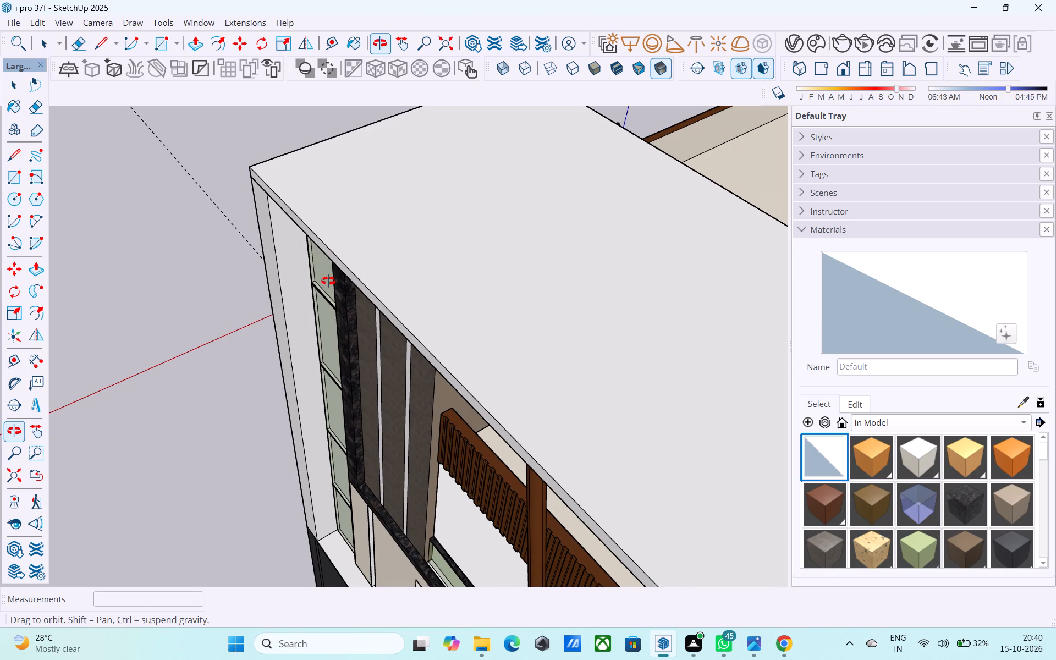
middle_drag(328, 281, 414, 274)
scroll(416, 259, down, 6)
middle_drag(400, 349, 513, 234)
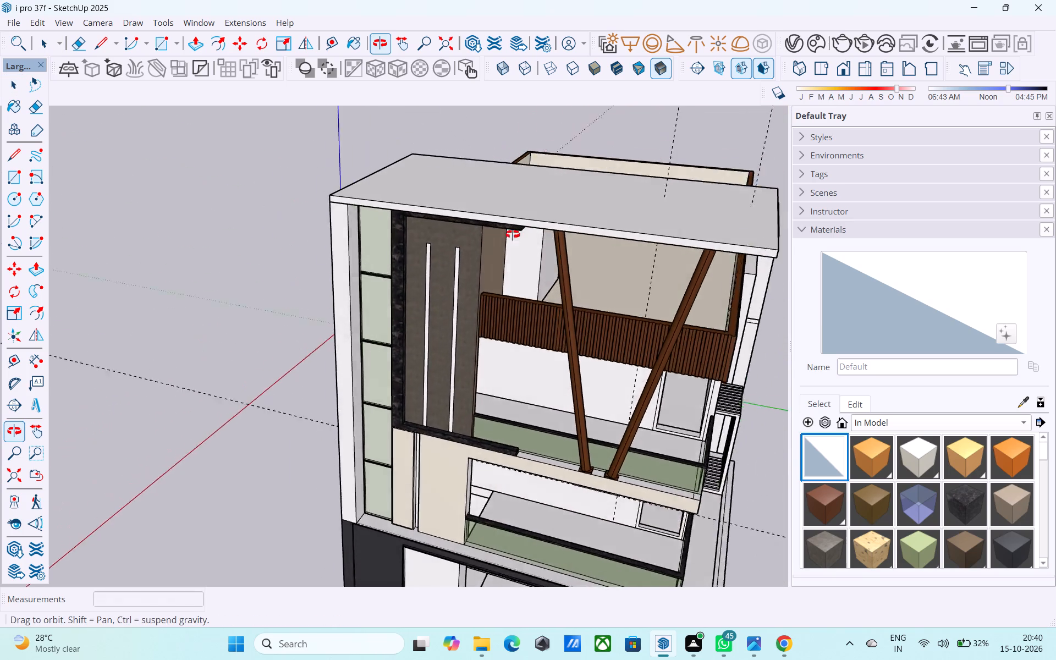
middle_drag(513, 234, 632, 173)
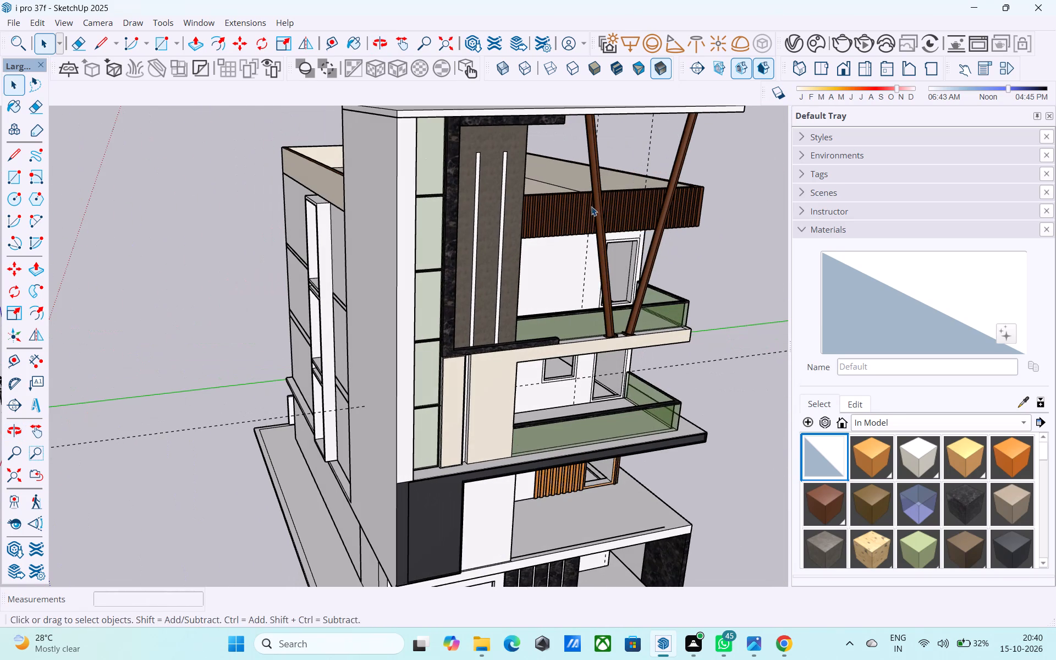
scroll(591, 206, down, 3)
shift+middle_drag(588, 210, 585, 248)
scroll(585, 248, down, 4)
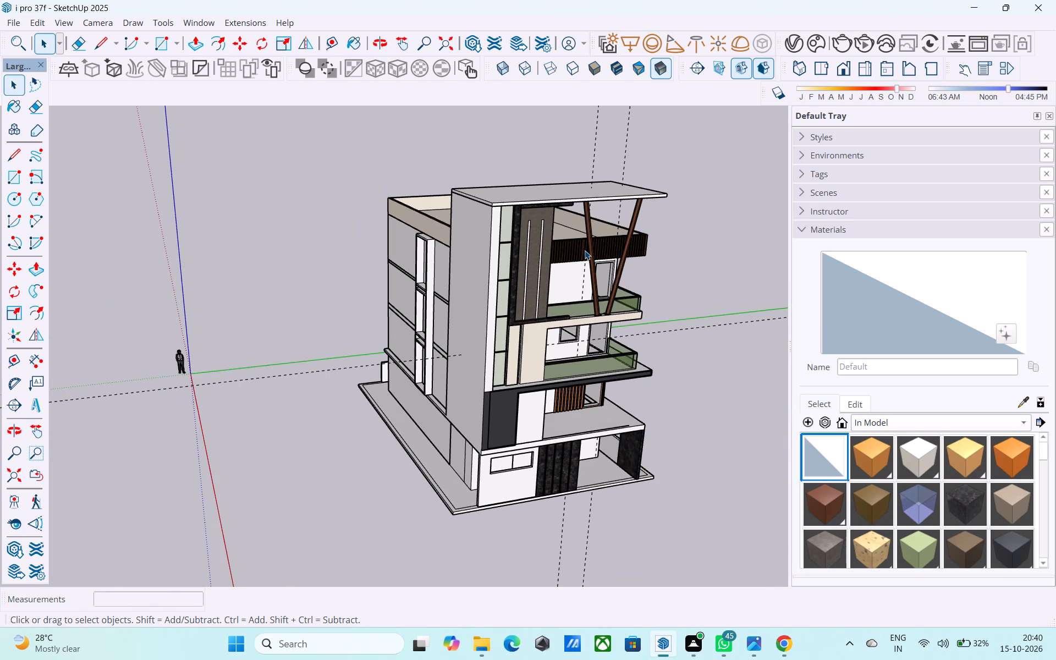
scroll(585, 250, down, 4)
middle_drag(585, 250, 351, 255)
middle_drag(475, 273, 375, 262)
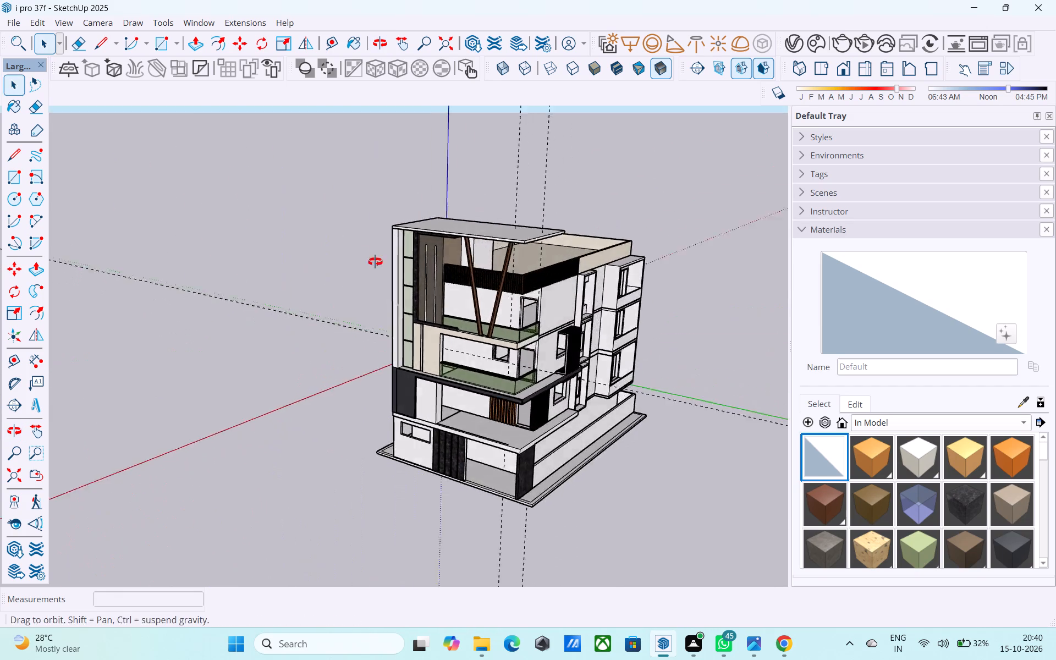
middle_drag(375, 262, 374, 262)
scroll(374, 262, up, 5)
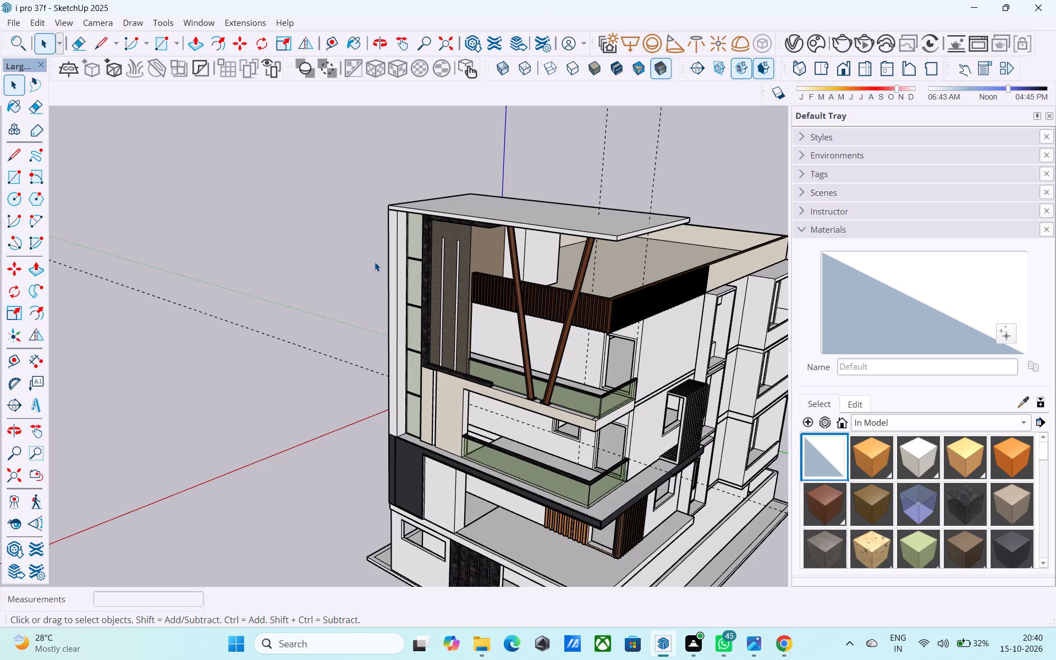
Examine the upper front facade up close, around the roof slab's underside, the grooved panel with its dark stone border and the slanted columns.
scroll(456, 217, up, 2)
middle_drag(456, 217, 542, 96)
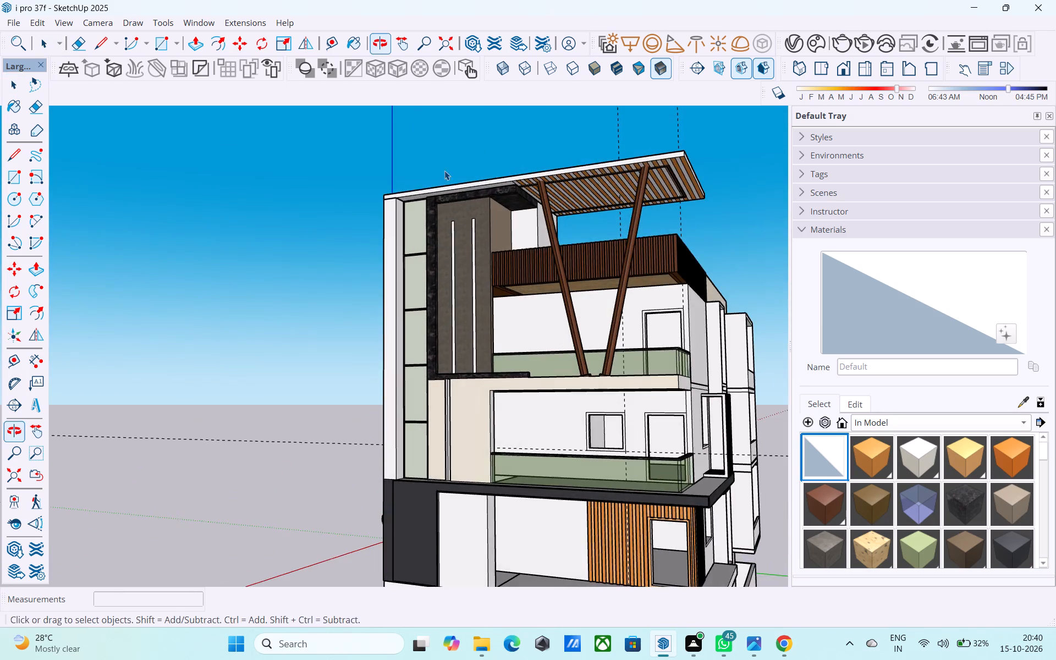
scroll(425, 172, up, 3)
middle_drag(393, 227, 422, 152)
scroll(424, 157, up, 4)
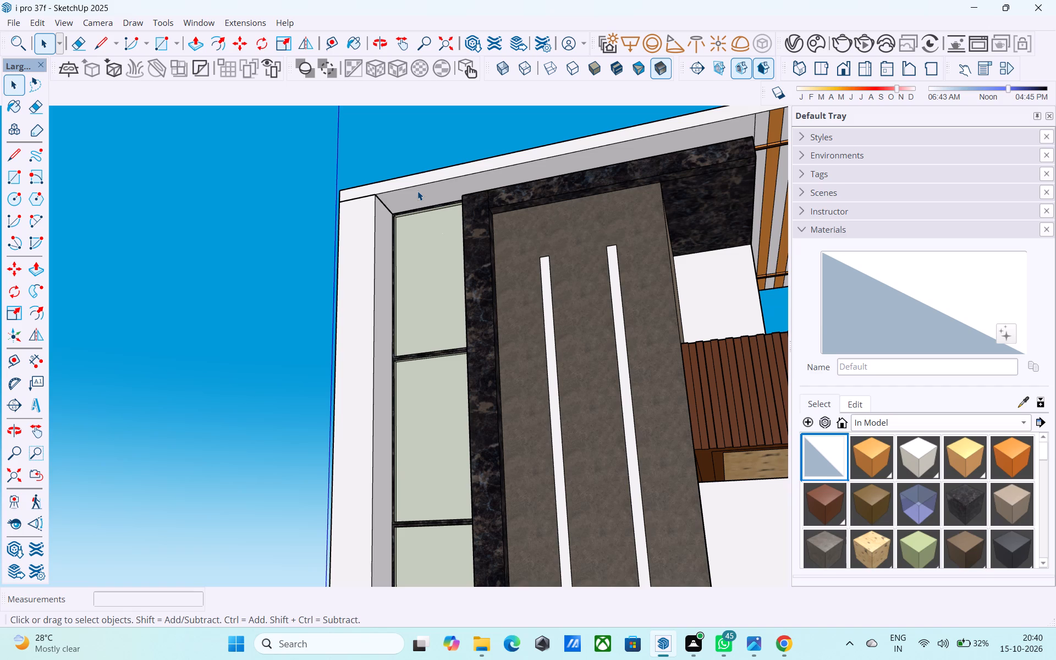
scroll(417, 190, down, 3)
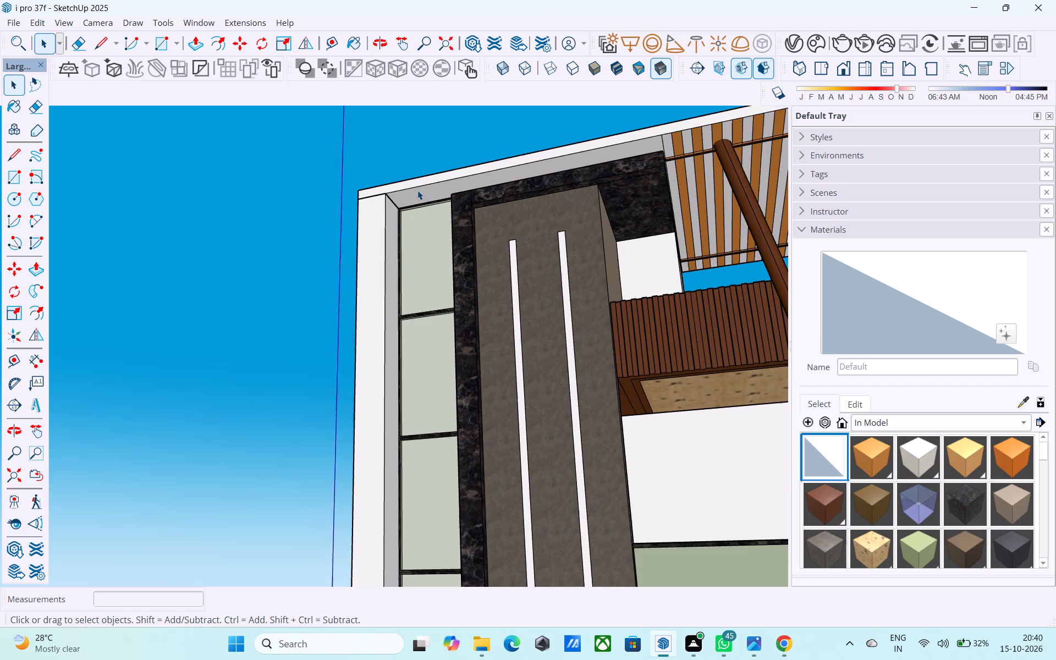
shift+middle_drag(417, 190, 354, 205)
middle_drag(344, 227, 382, 192)
scroll(385, 190, down, 4)
middle_drag(386, 194, 256, 229)
middle_drag(323, 237, 344, 195)
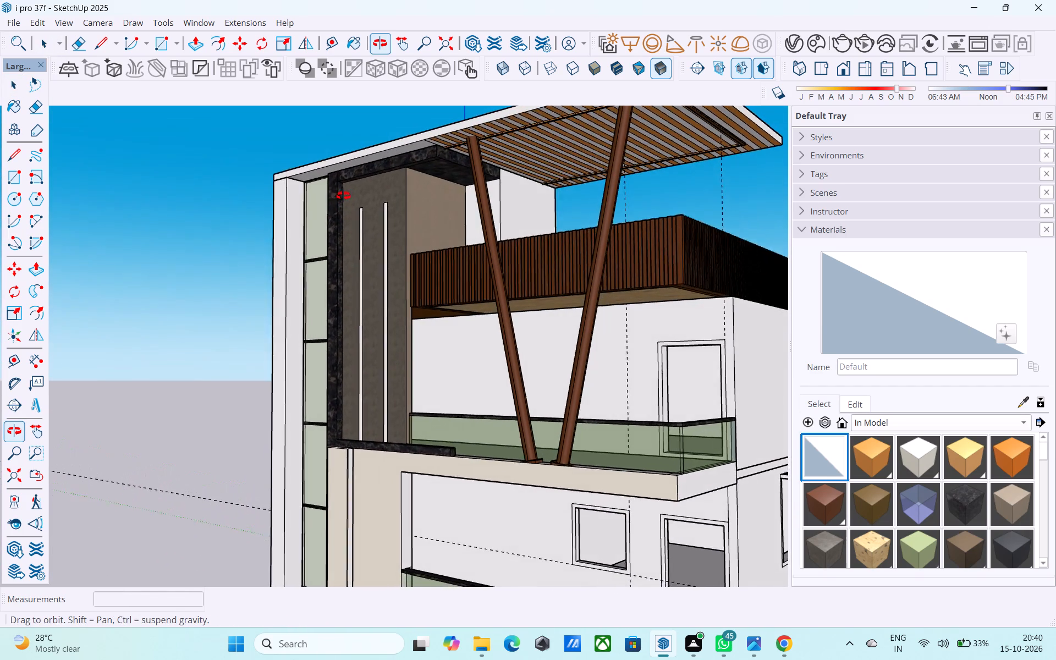
middle_drag(344, 195, 324, 183)
middle_drag(338, 191, 323, 206)
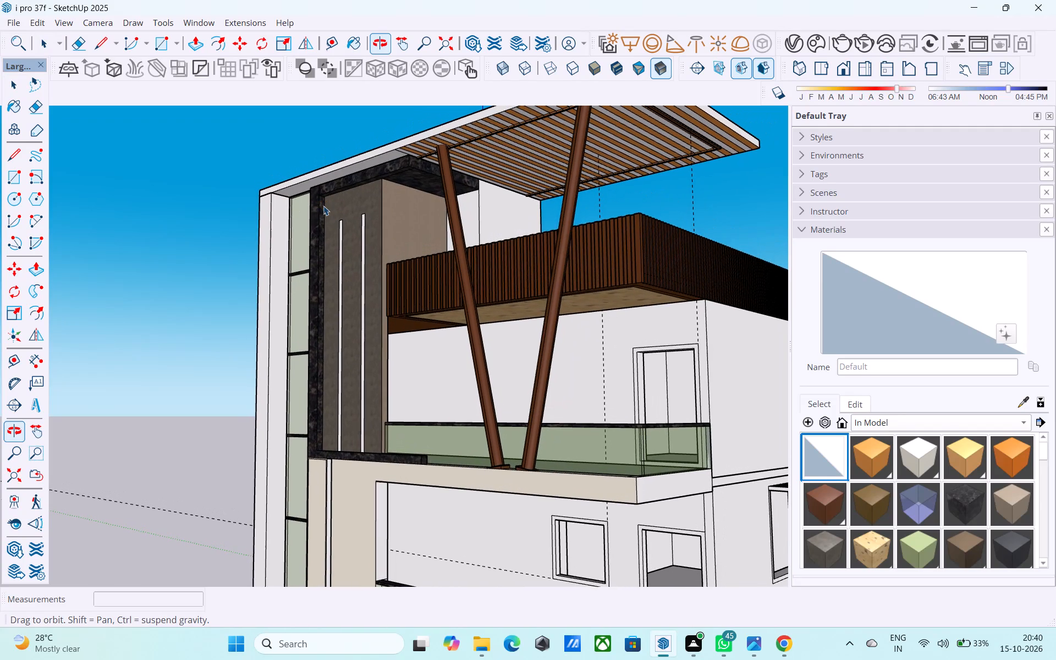
middle_drag(323, 206, 348, 239)
scroll(344, 239, up, 4)
middle_drag(307, 229, 299, 238)
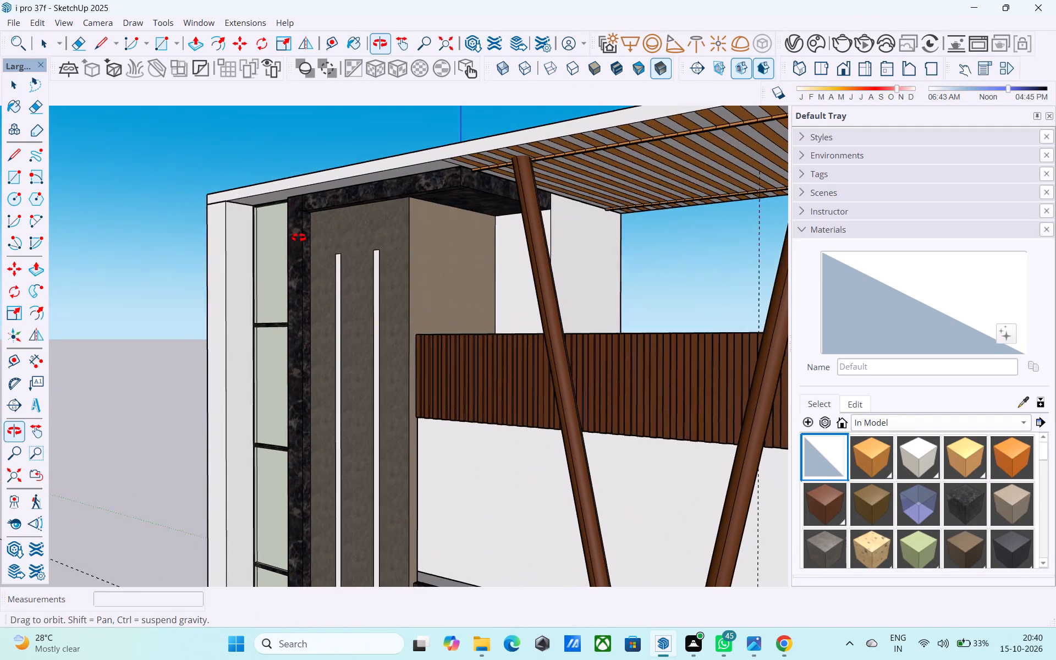
middle_drag(299, 238, 346, 184)
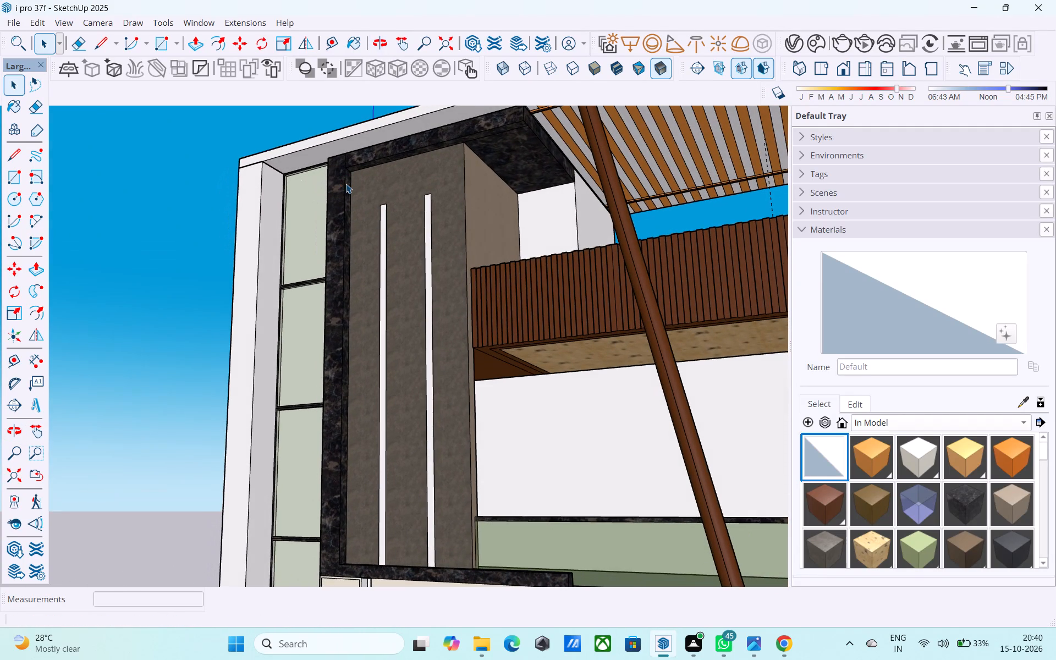
Open the roof slab group and draw a 1' 4" line across its underside from the stone border's corner to the slab's front edge.
scroll(347, 183, down, 4)
middle_drag(341, 194, 332, 252)
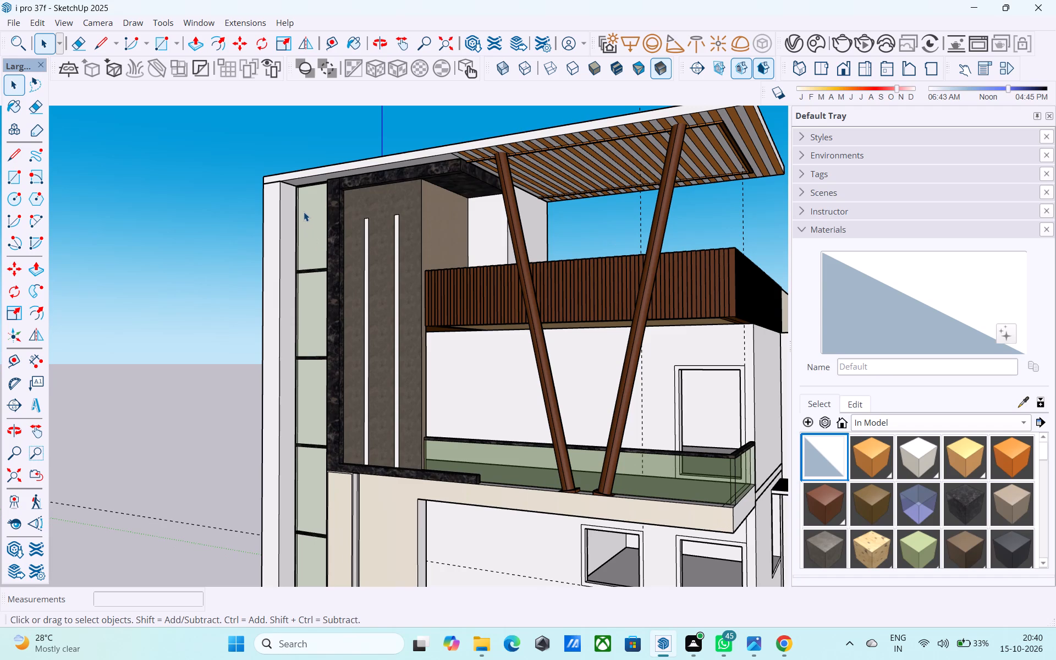
shift+middle_drag(315, 207, 365, 170)
middle_drag(359, 165, 358, 165)
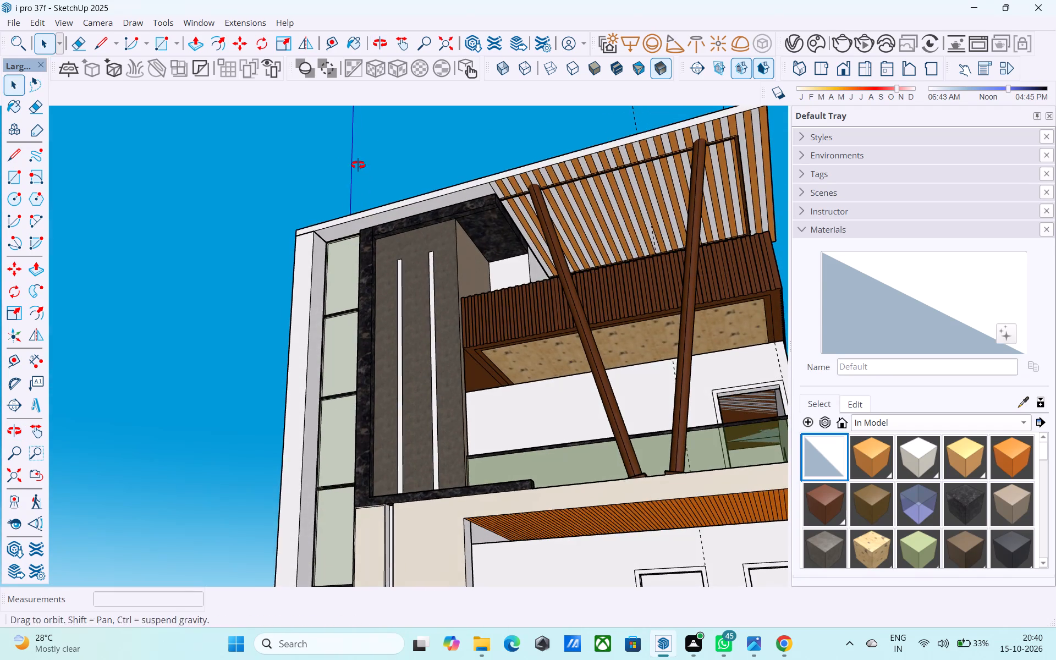
middle_drag(358, 165, 296, 163)
scroll(405, 199, up, 9)
click(469, 163)
scroll(472, 162, up, 4)
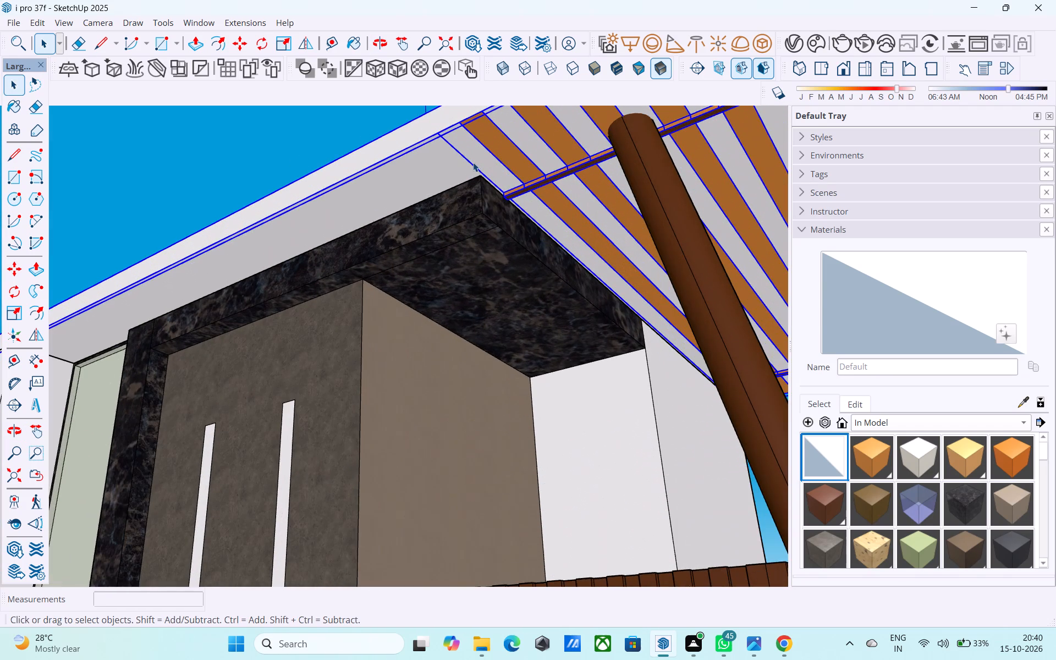
double_click(473, 163)
scroll(473, 163, up, 4)
click(473, 163)
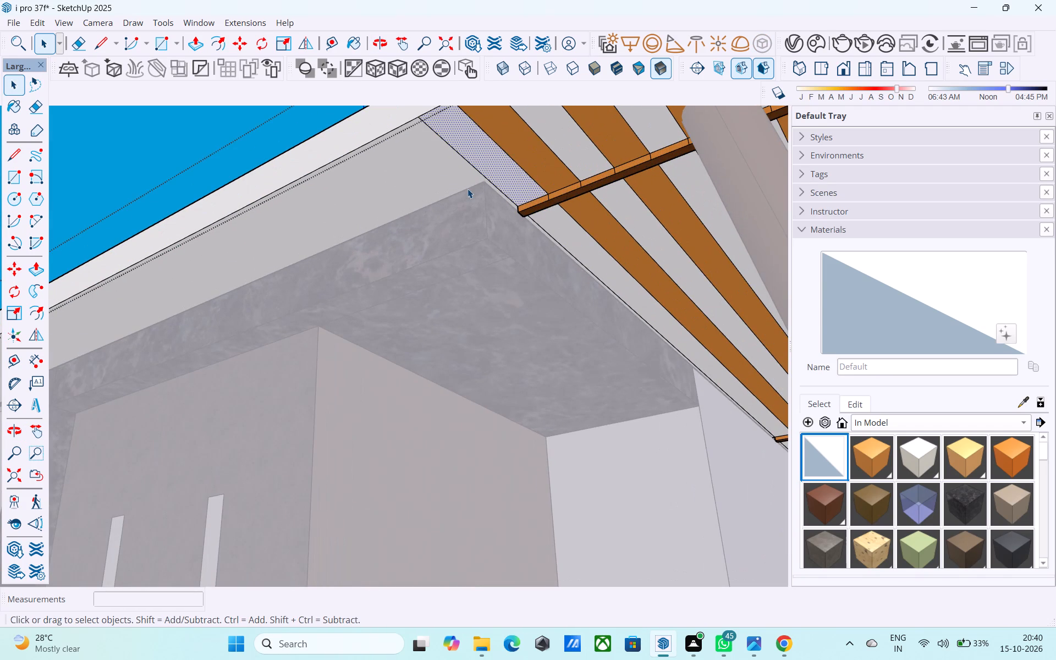
key(l)
click(481, 181)
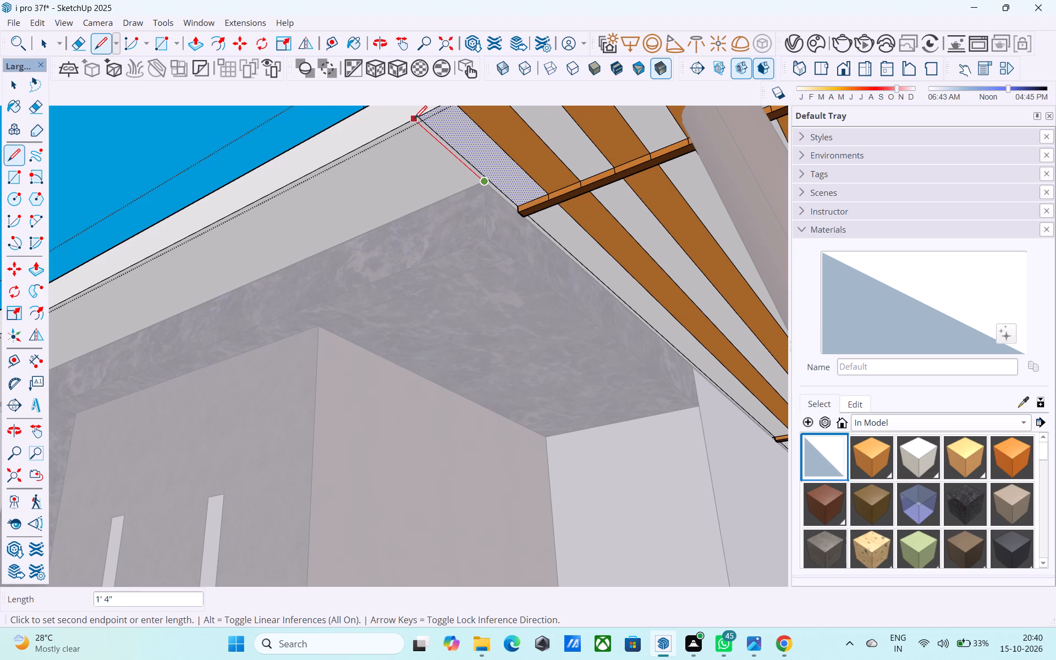
click(414, 120)
key(space)
Copy the short cross line 13' along the slab's front edge to the white side wall's corner.
click(426, 131)
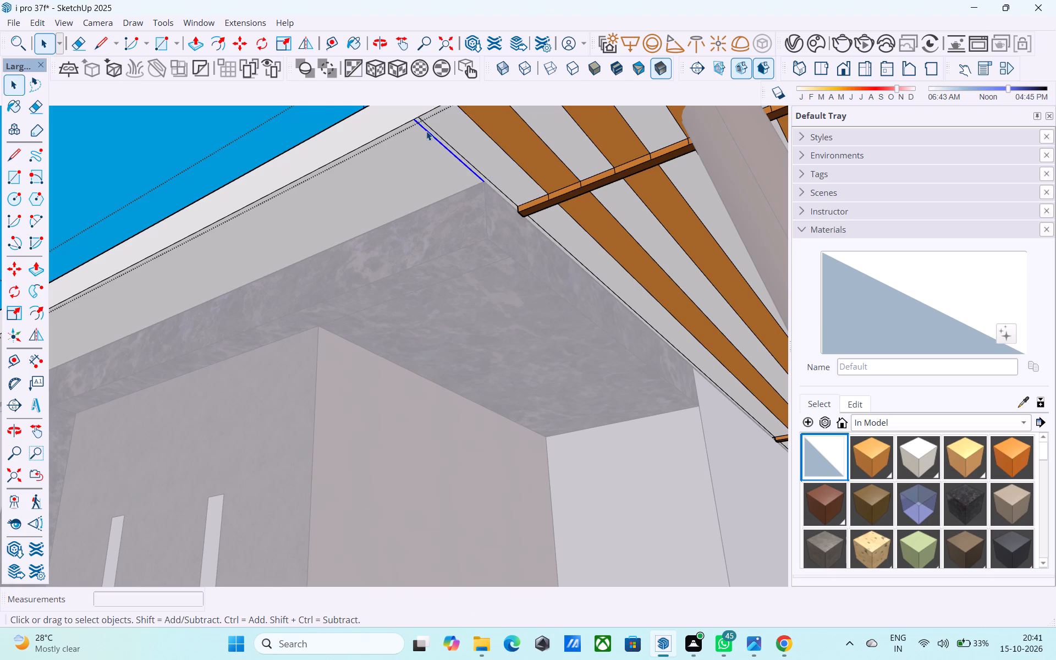
scroll(426, 131, down, 5)
key(m)
click(421, 127)
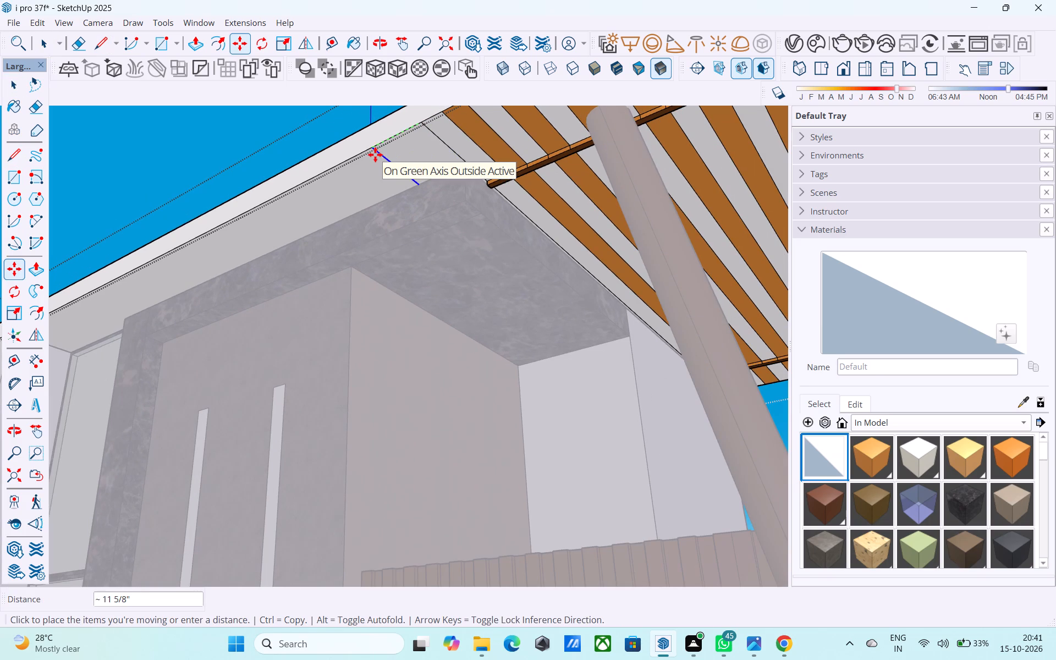
scroll(375, 155, down, 3)
shift+middle_drag(375, 155, 544, 183)
scroll(266, 303, up, 10)
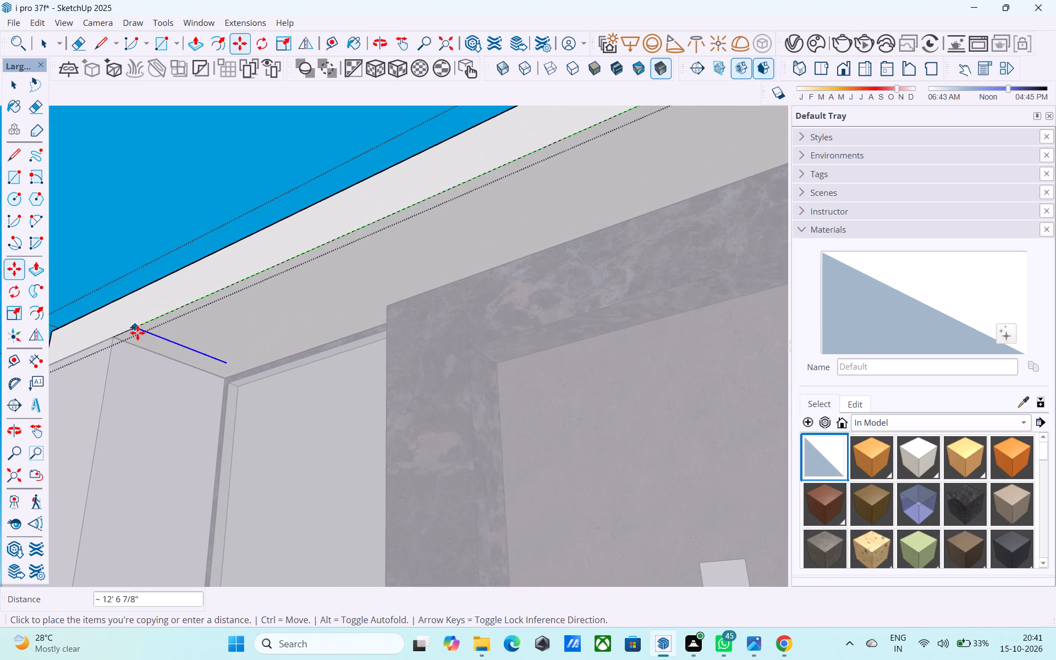
click(116, 337)
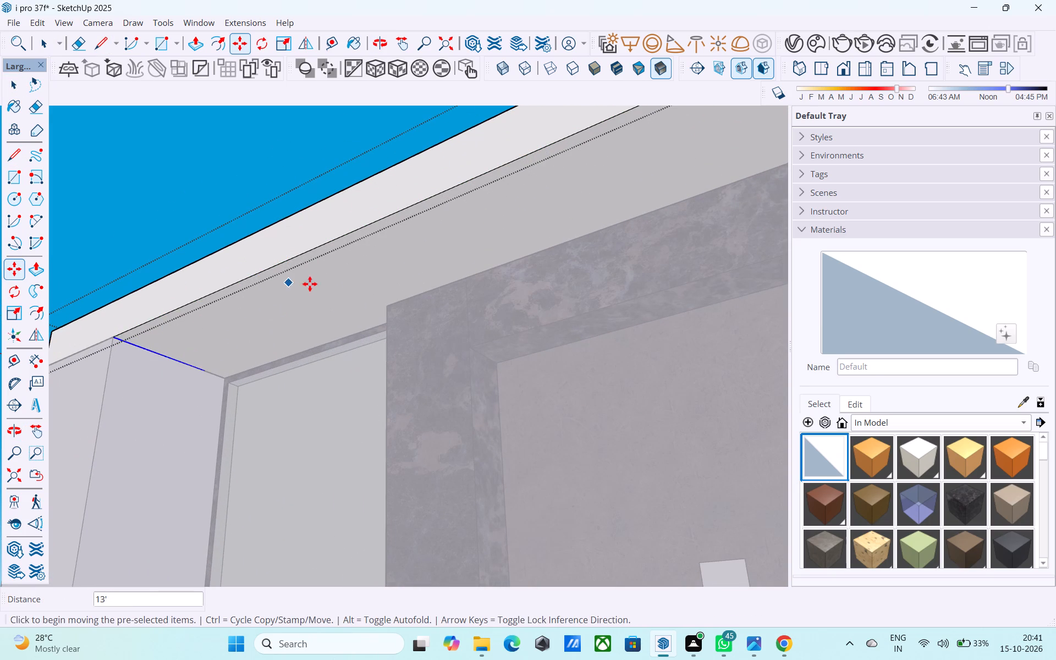
Draw a line along the stone border's top edge joining the inner ends of the two cross lines.
shift+middle_drag(309, 285, 271, 238)
key(l)
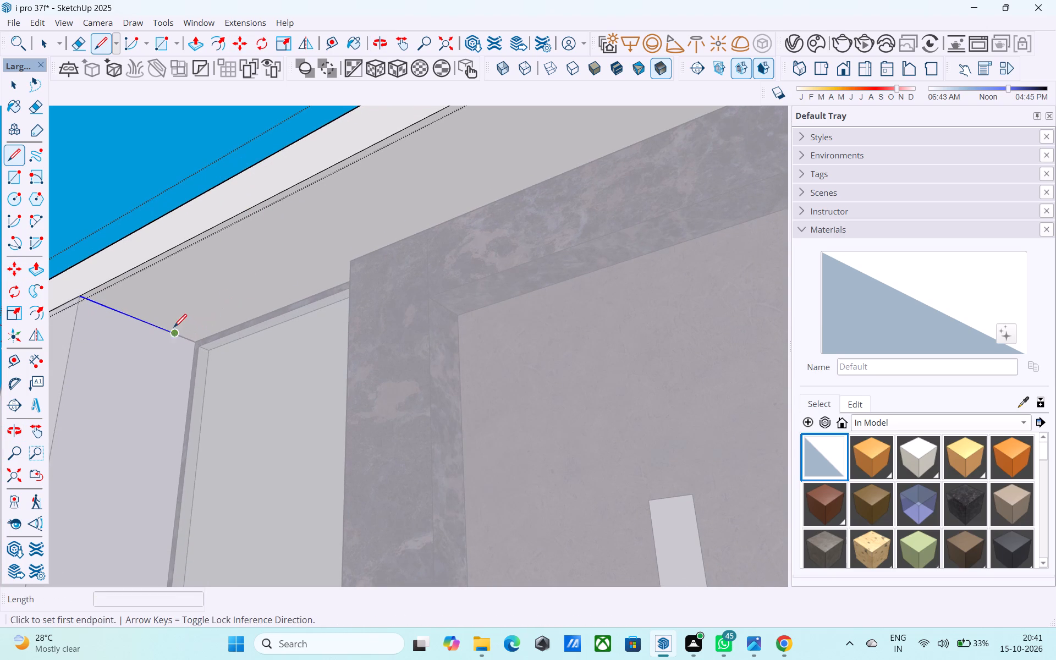
click(175, 330)
scroll(361, 223, down, 4)
middle_drag(361, 223, 318, 205)
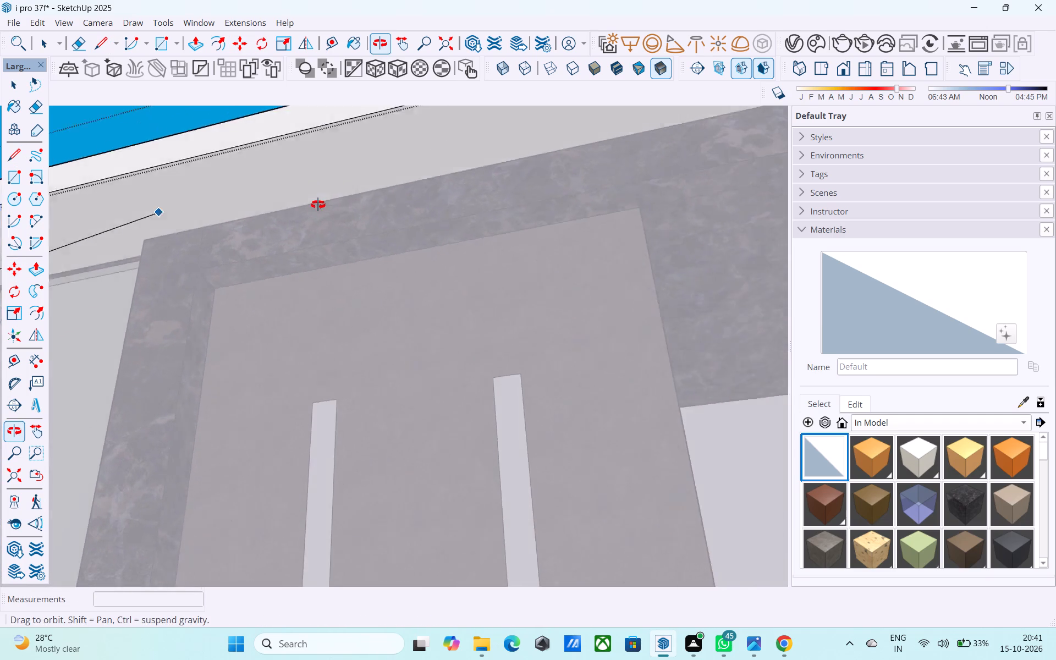
middle_drag(318, 205, 120, 256)
scroll(126, 256, down, 2)
shift+middle_drag(409, 206, 299, 233)
middle_drag(437, 212, 331, 229)
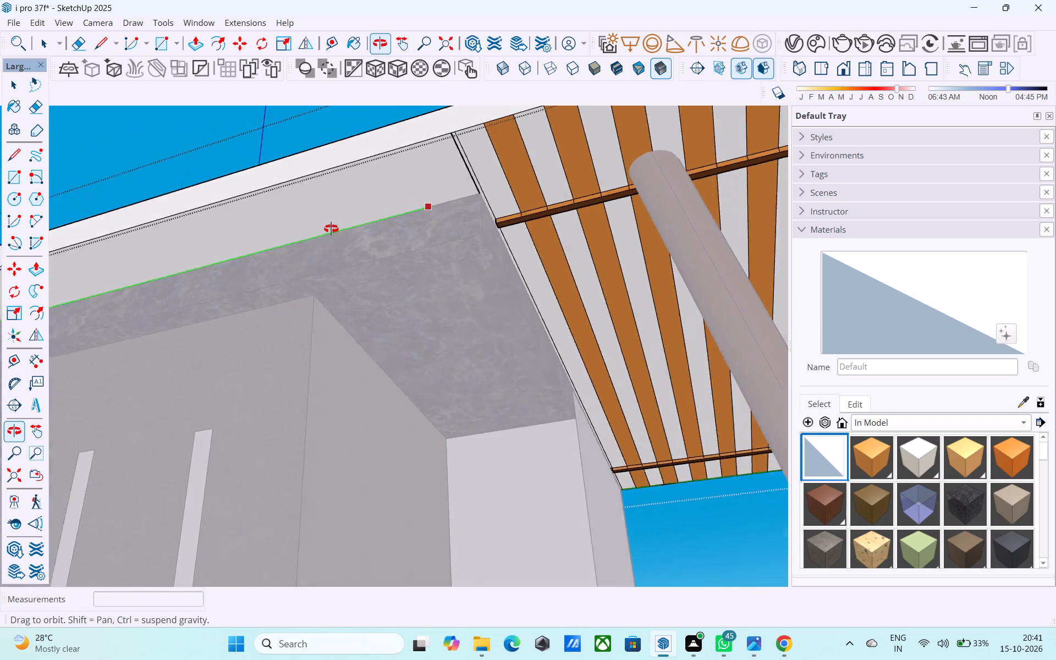
middle_drag(331, 229, 296, 239)
scroll(423, 204, up, 5)
click(468, 169)
scroll(470, 169, down, 6)
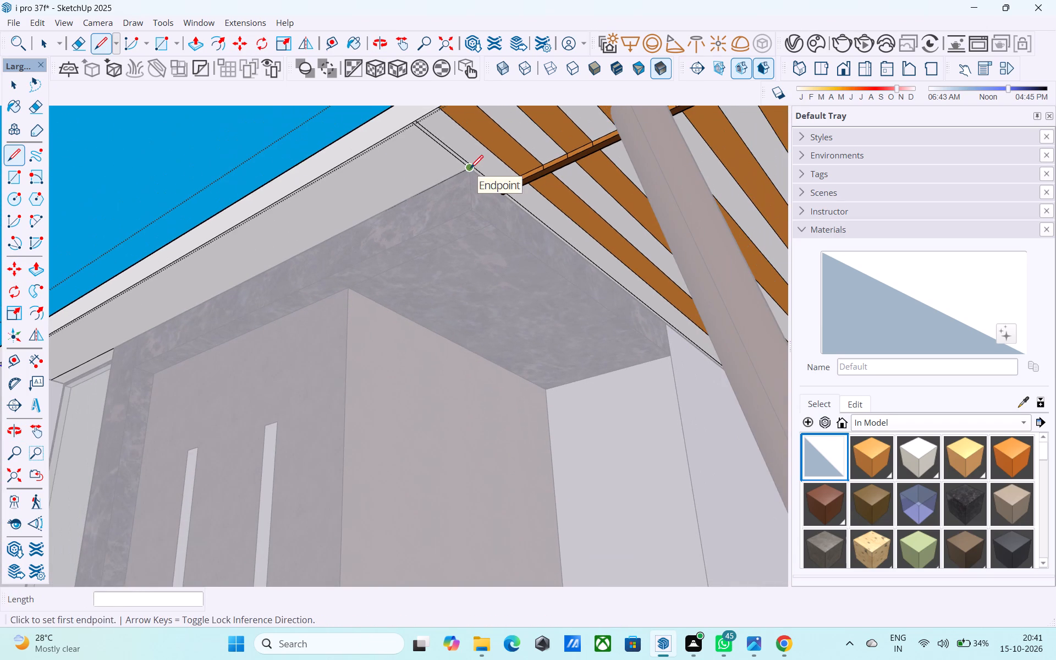
key(space)
Copy the cross line beside the slatted canopy 13' along the soffit strip to its far end at the white wall.
middle_drag(459, 164, 537, 167)
shift+middle_drag(493, 156, 558, 167)
scroll(554, 165, up, 3)
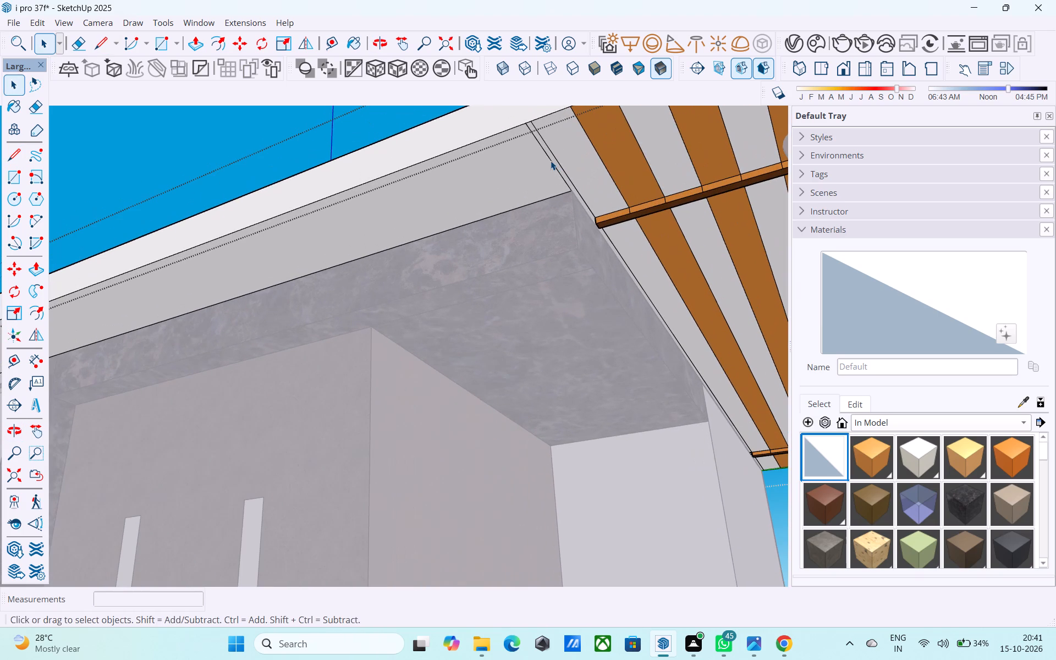
click(548, 159)
key(m)
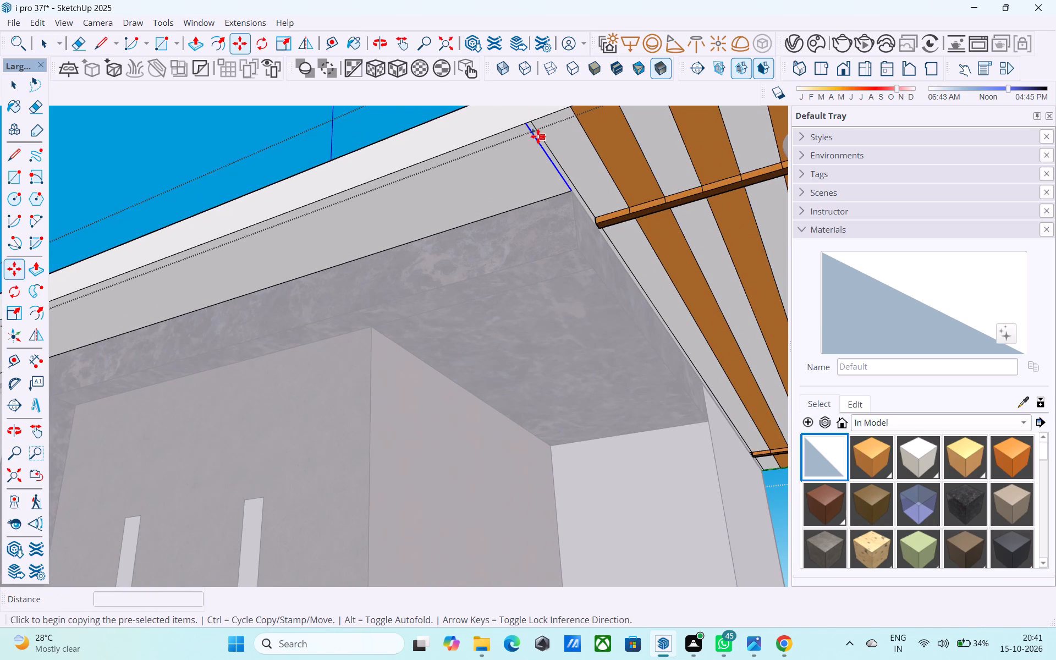
click(523, 125)
middle_drag(399, 173, 805, 65)
shift+middle_drag(382, 227, 514, 170)
scroll(294, 238, up, 4)
click(166, 283)
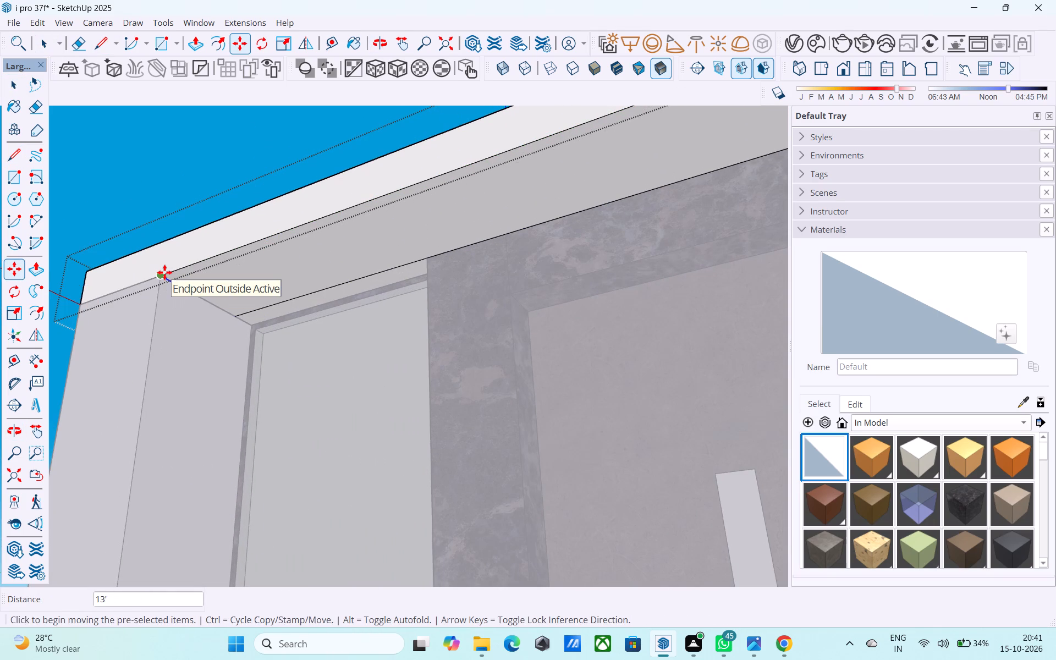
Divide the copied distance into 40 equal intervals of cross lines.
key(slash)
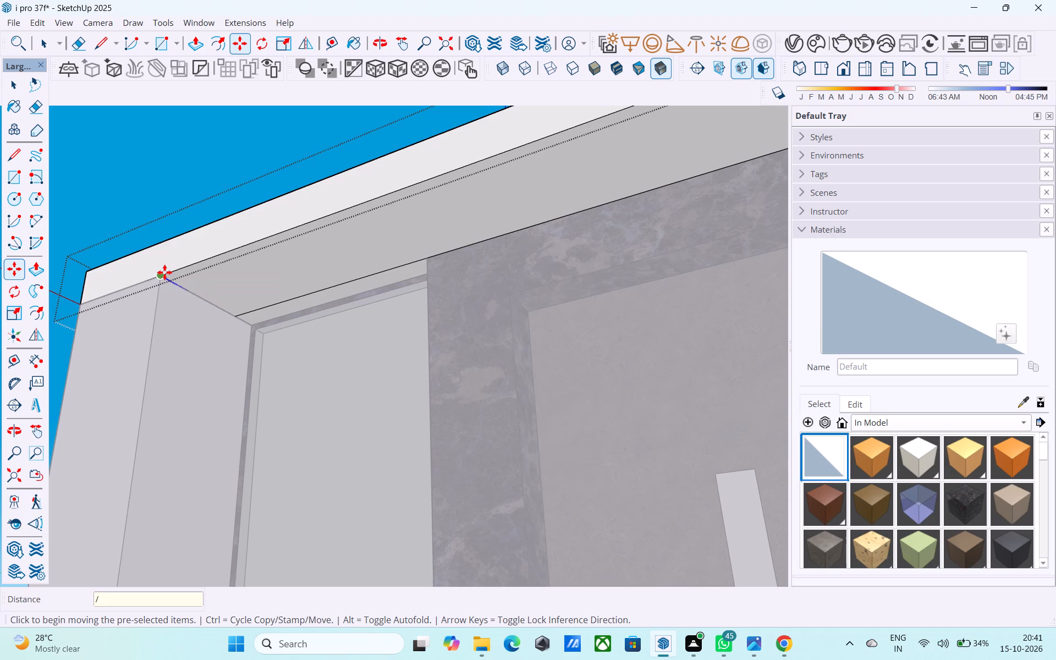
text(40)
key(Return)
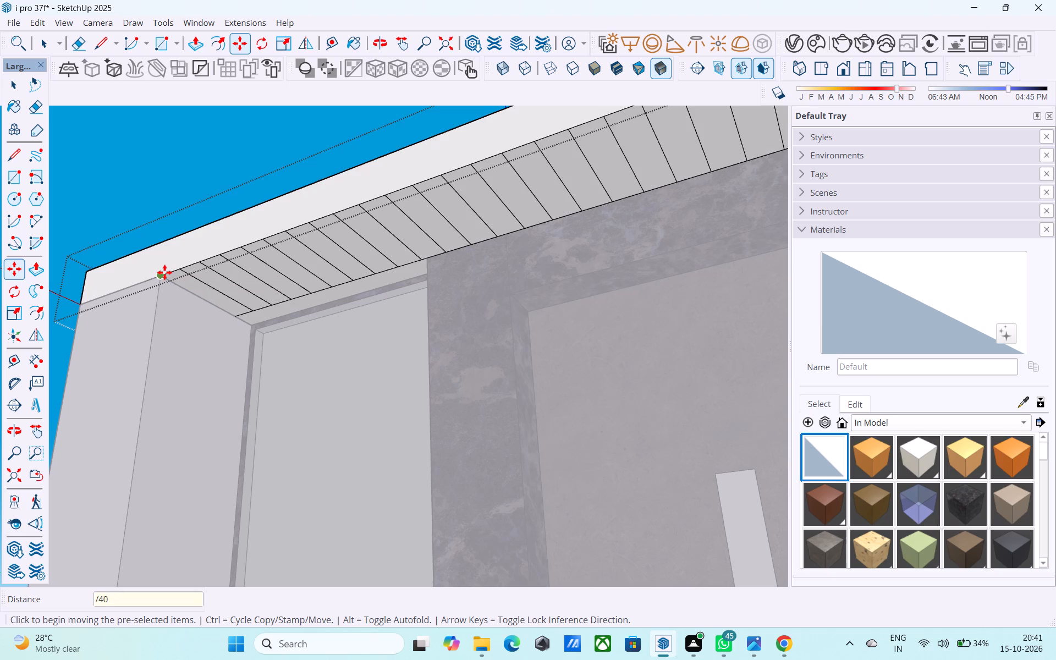
Set the cross line array along the soffit strip to 30 equal divisions.
scroll(166, 273, down, 5)
shift+middle_drag(358, 277, 167, 300)
scroll(197, 304, down, 3)
shift+middle_drag(250, 302, 306, 318)
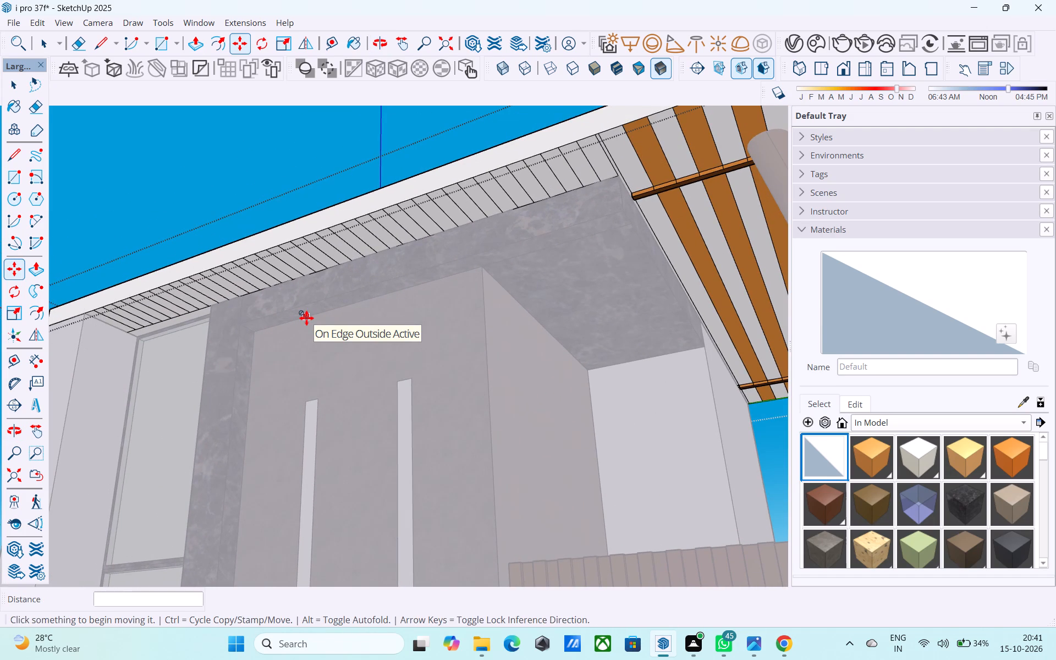
key(slash)
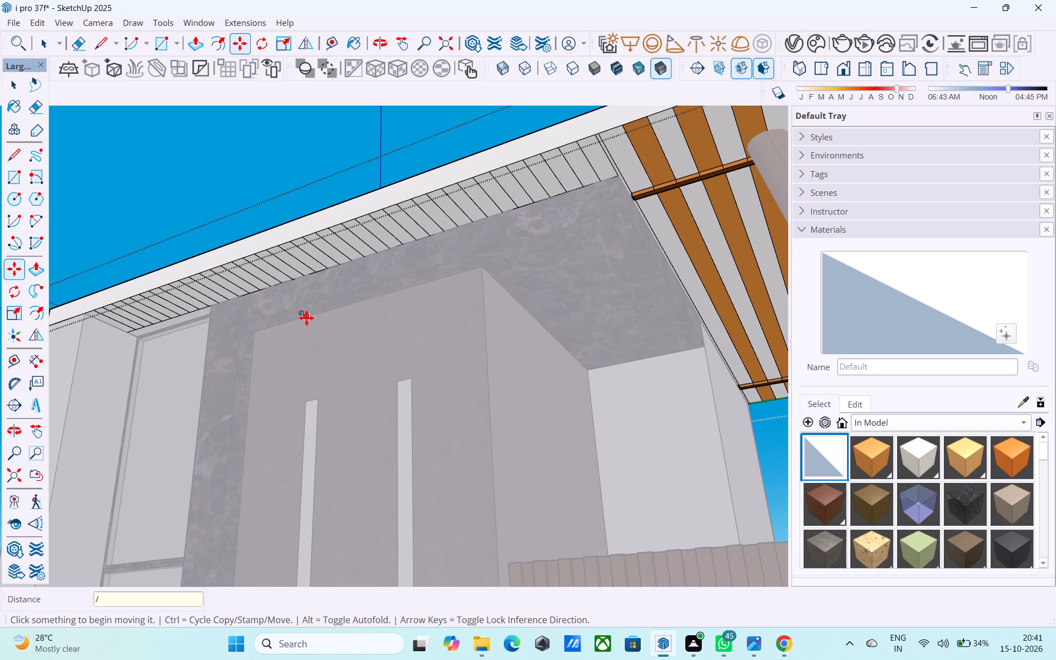
text(30)
key(Return)
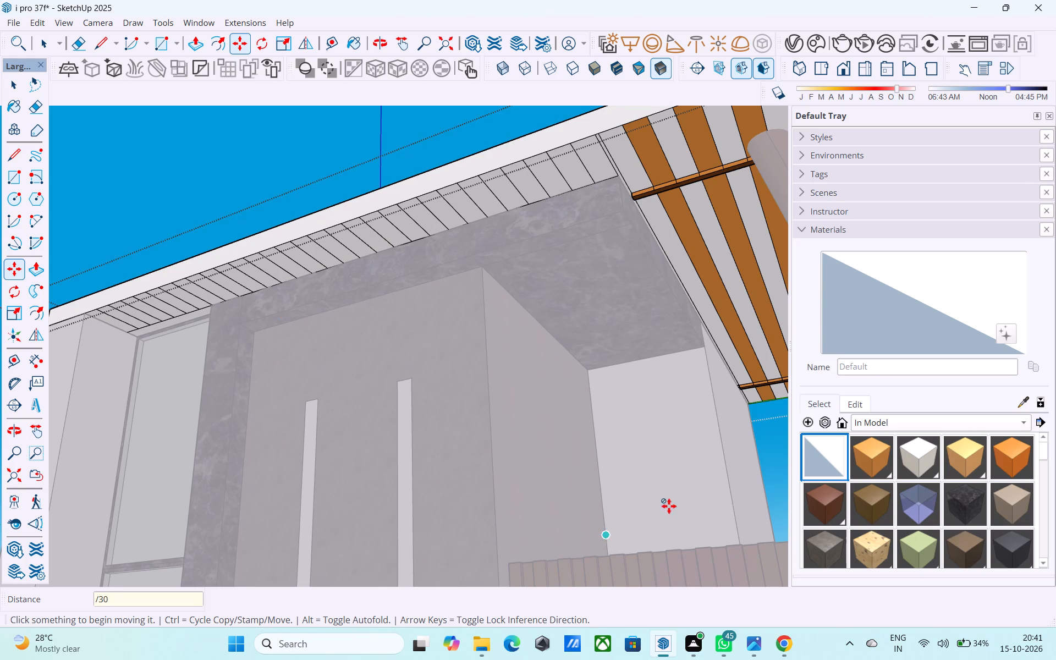
Paint every other soffit strip with B04_Peach_Ember, from the slatted canopy to about halfway along the slab's front edge.
click(873, 452)
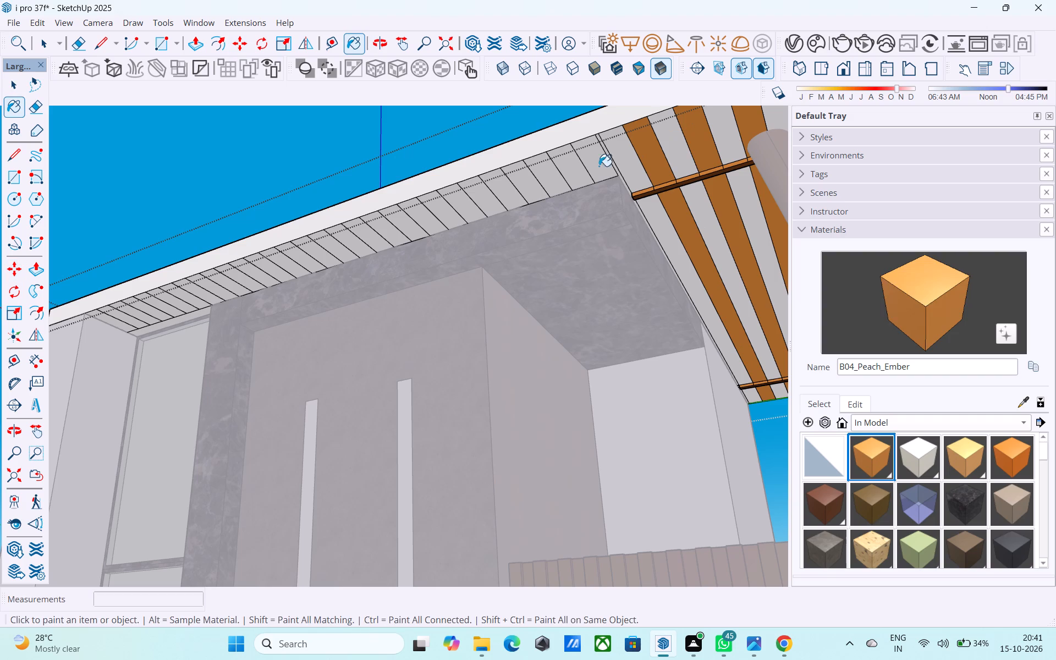
middle_drag(580, 155, 576, 140)
scroll(577, 139, up, 4)
click(580, 139)
click(516, 173)
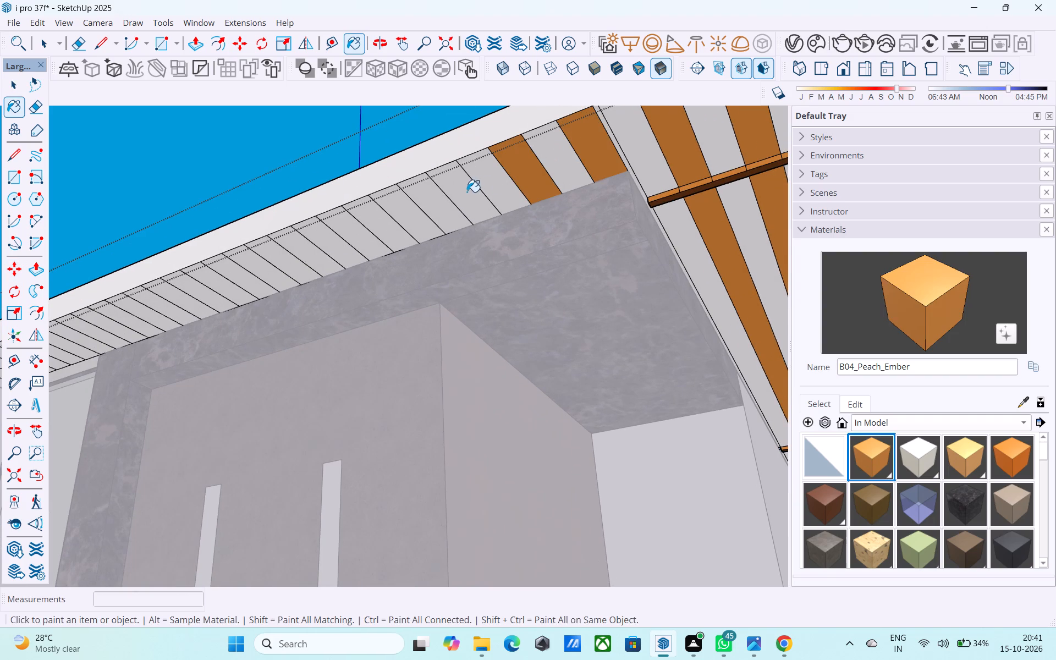
click(463, 192)
click(413, 219)
click(348, 236)
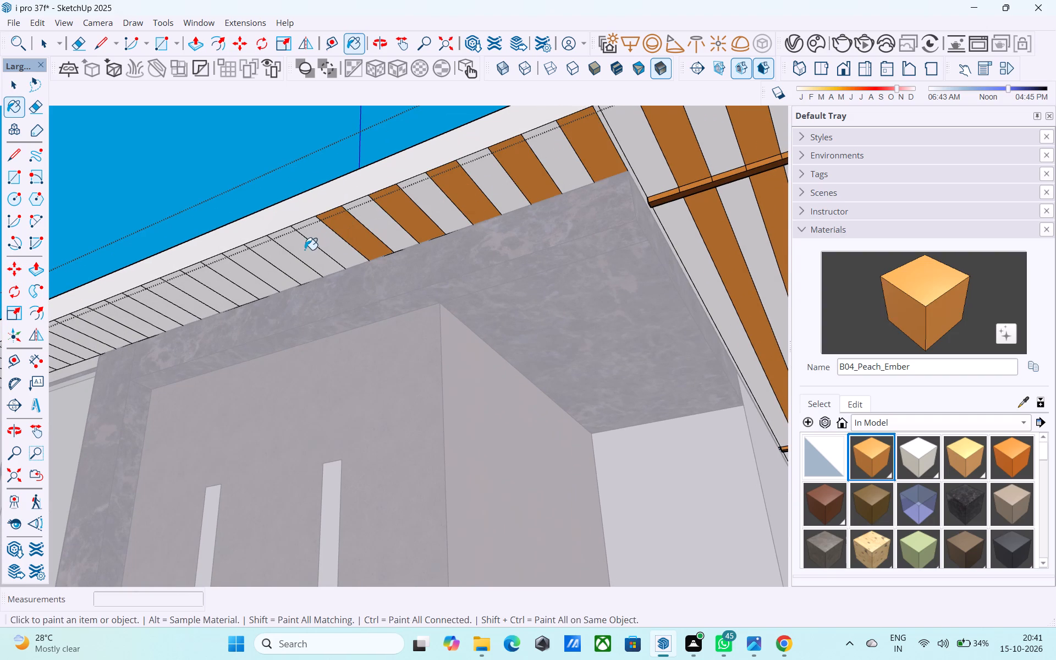
click(302, 252)
click(266, 265)
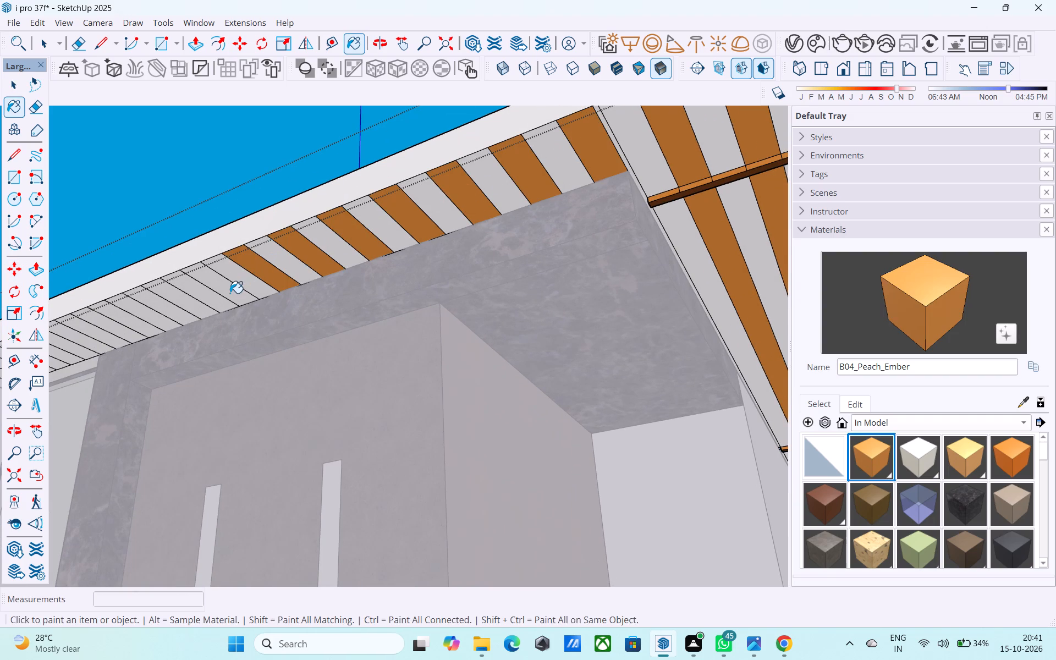
click(230, 293)
Paint every other remaining soffit strip with B04_Peach_Ember up to the white side wall.
middle_drag(269, 271, 362, 230)
scroll(537, 236, down, 5)
scroll(127, 292, up, 4)
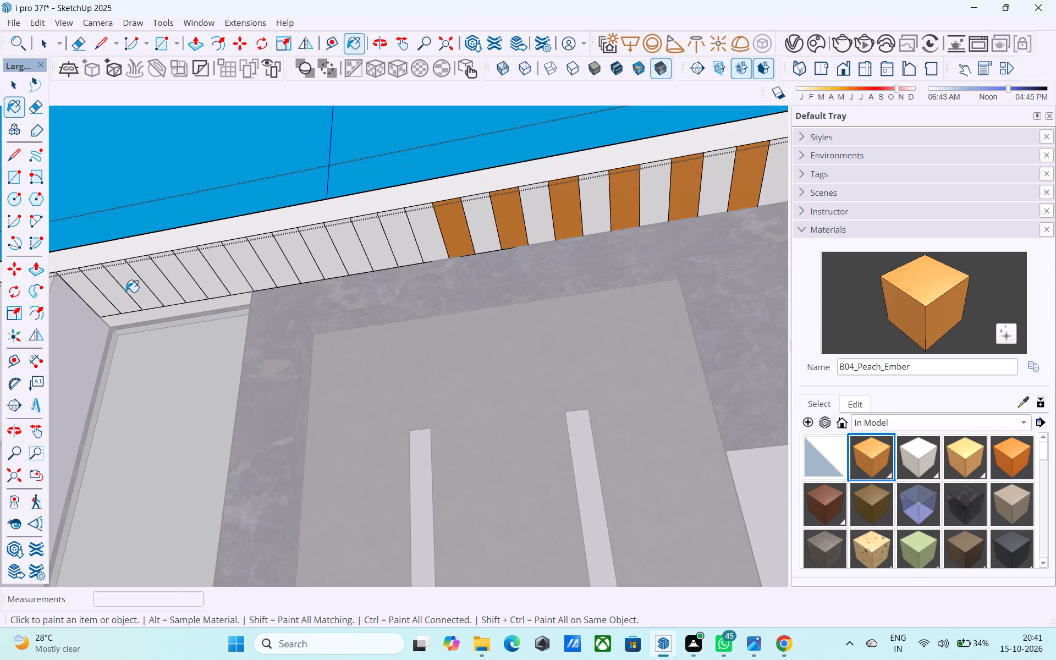
click(395, 238)
click(338, 249)
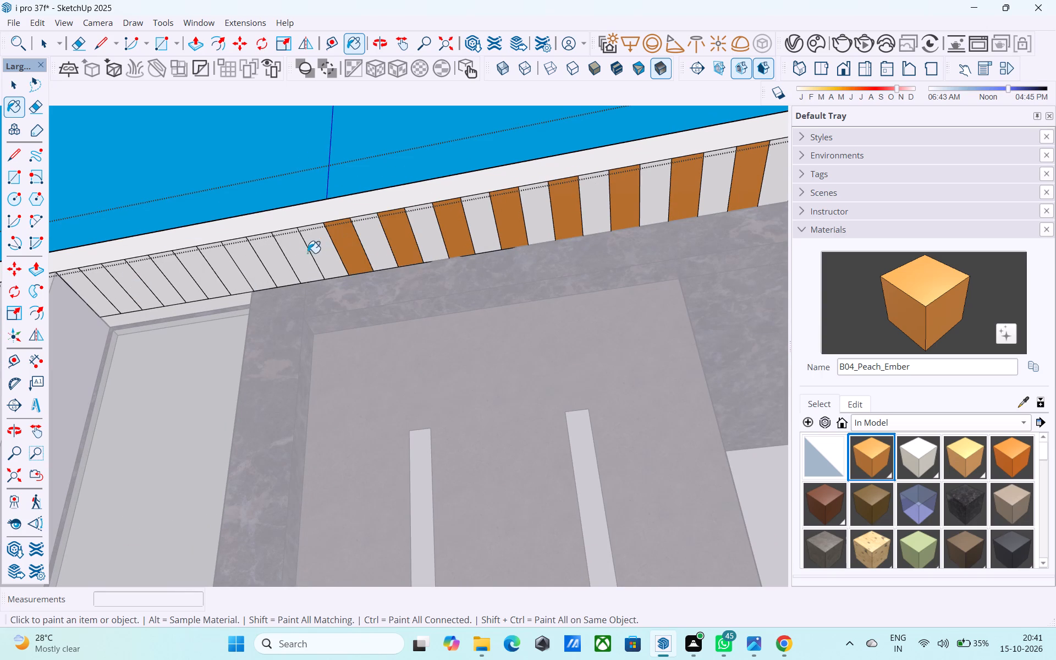
click(292, 253)
click(251, 267)
click(192, 274)
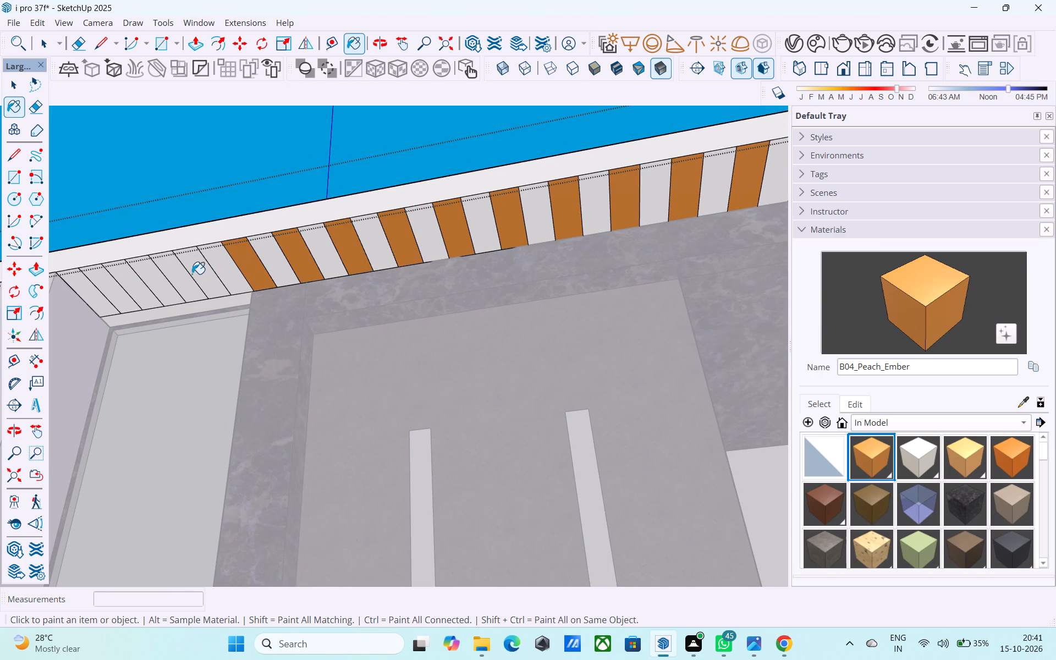
click(154, 280)
click(106, 286)
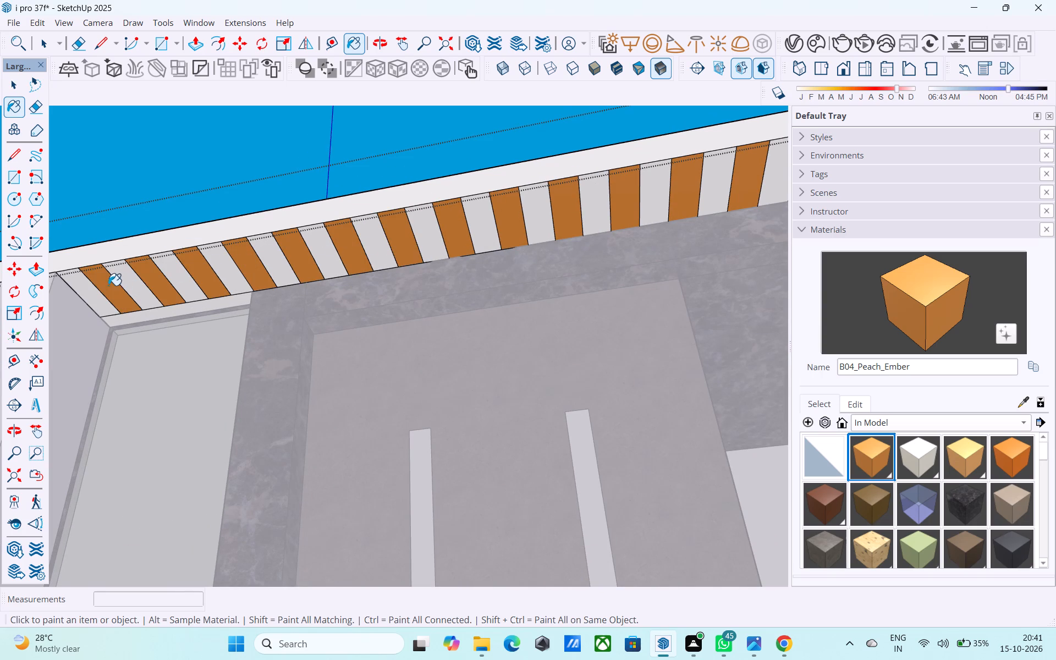
Finish editing the roof slab group and return to the whole house model.
middle_drag(455, 233, 324, 267)
scroll(324, 267, down, 5)
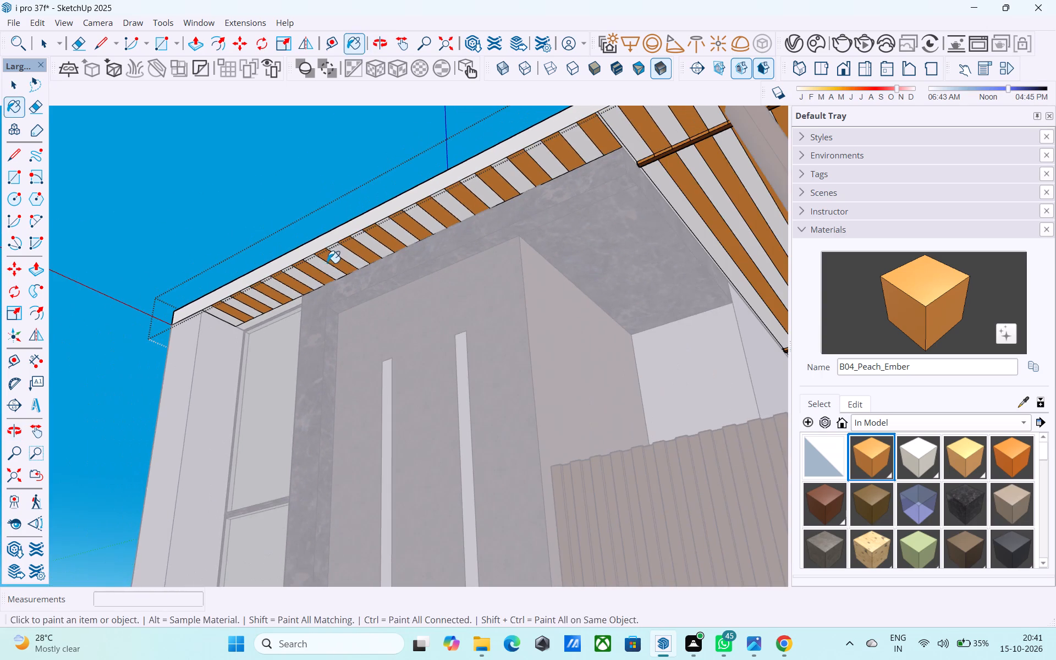
middle_drag(466, 185, 453, 208)
scroll(453, 208, down, 11)
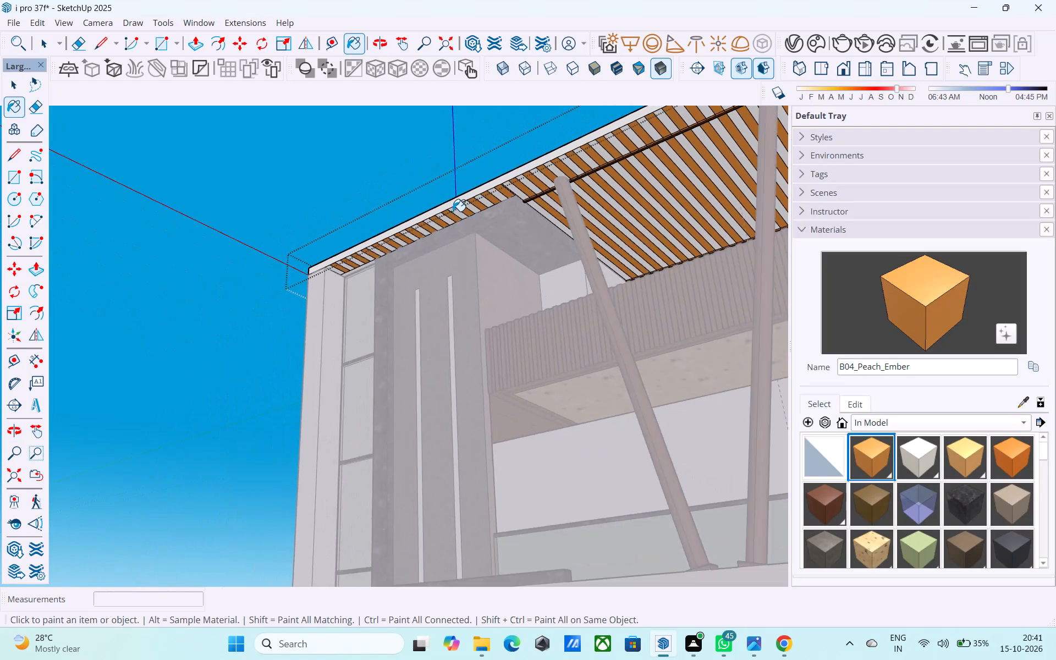
scroll(453, 211, down, 2)
middle_drag(453, 211, 464, 267)
scroll(466, 247, up, 5)
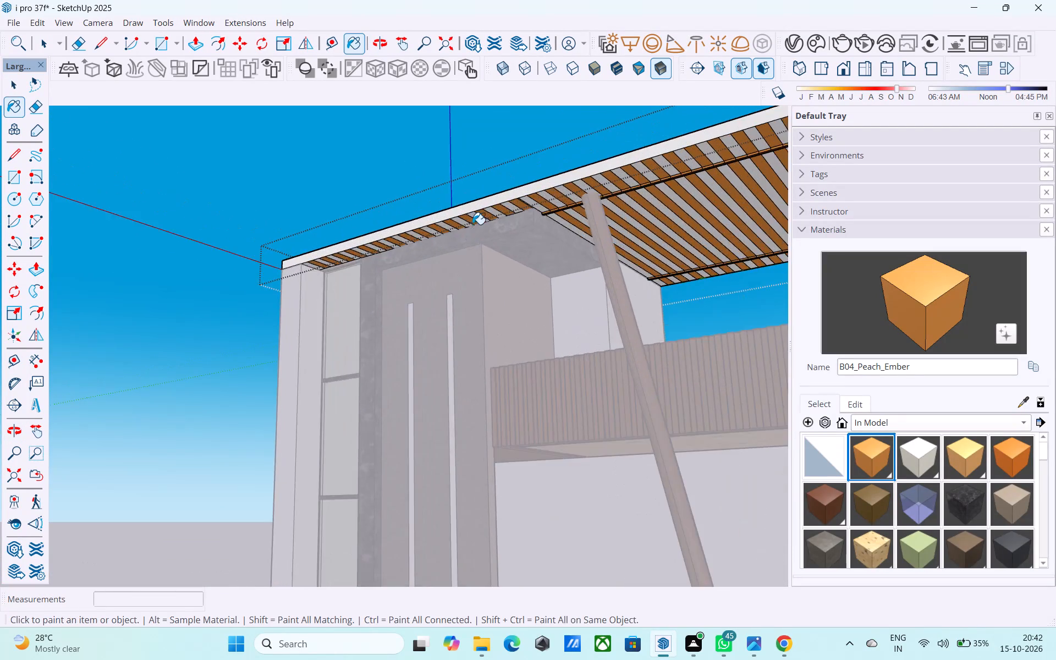
scroll(472, 224, up, 11)
scroll(469, 212, down, 3)
key(space)
click(428, 159)
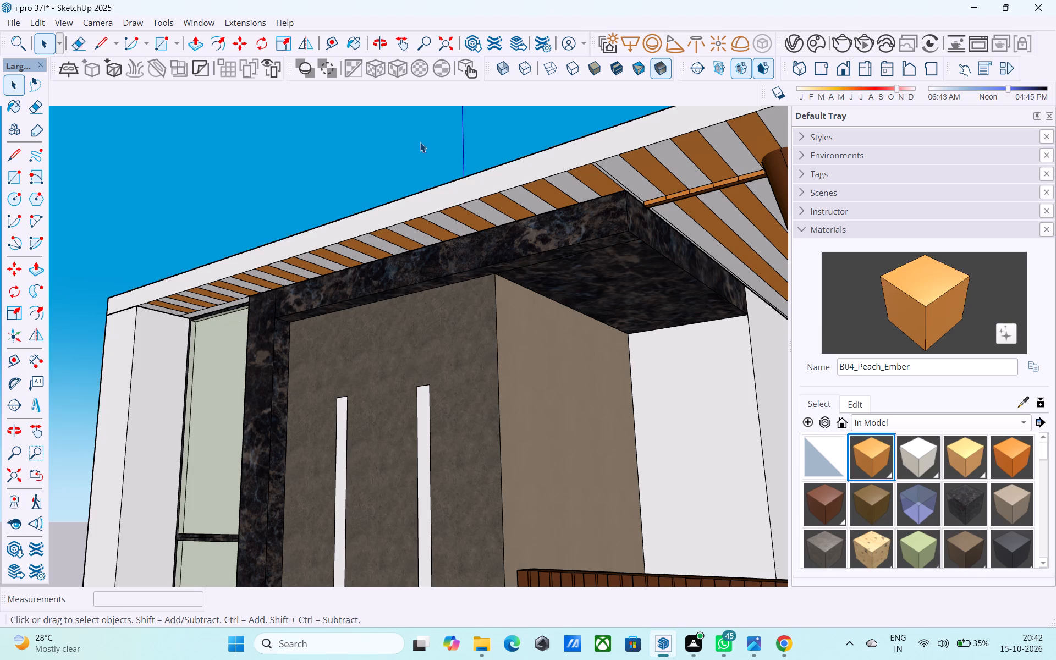
Save the house model.
middle_drag(435, 157, 434, 183)
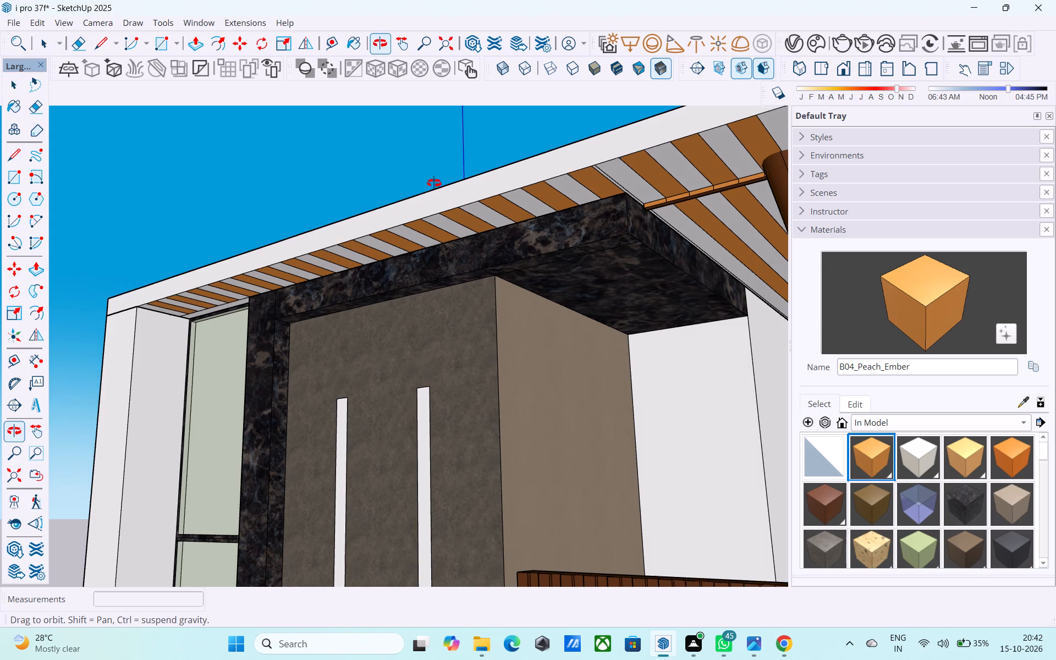
middle_drag(434, 183, 414, 245)
scroll(380, 214, down, 4)
middle_drag(376, 213, 594, 226)
scroll(698, 246, up, 4)
scroll(432, 218, down, 5)
middle_drag(529, 261, 183, 341)
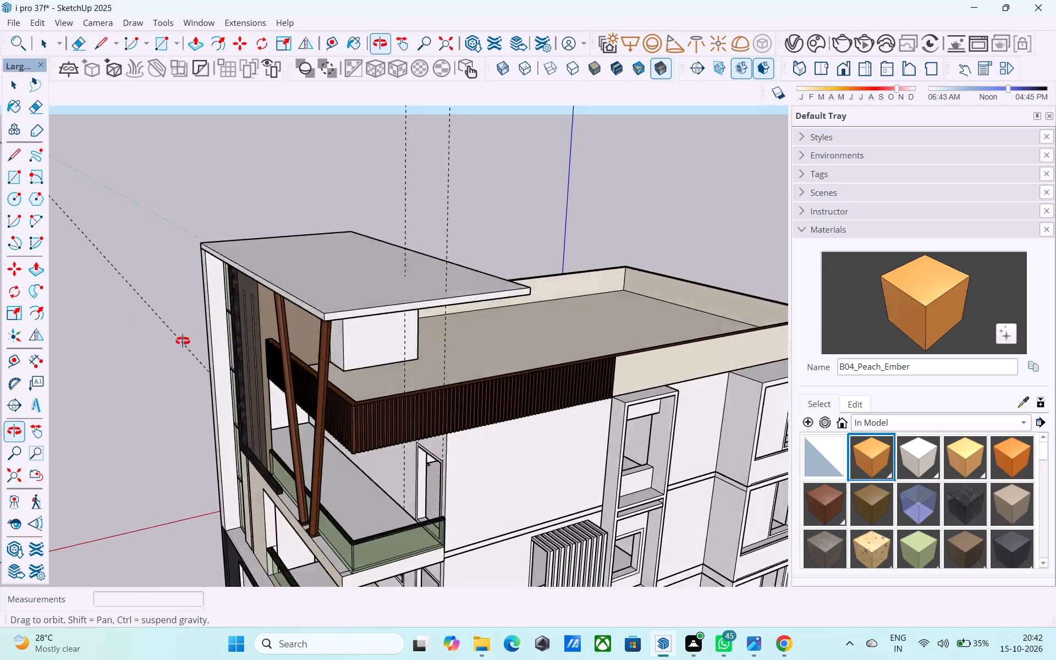
middle_drag(183, 341, 597, 168)
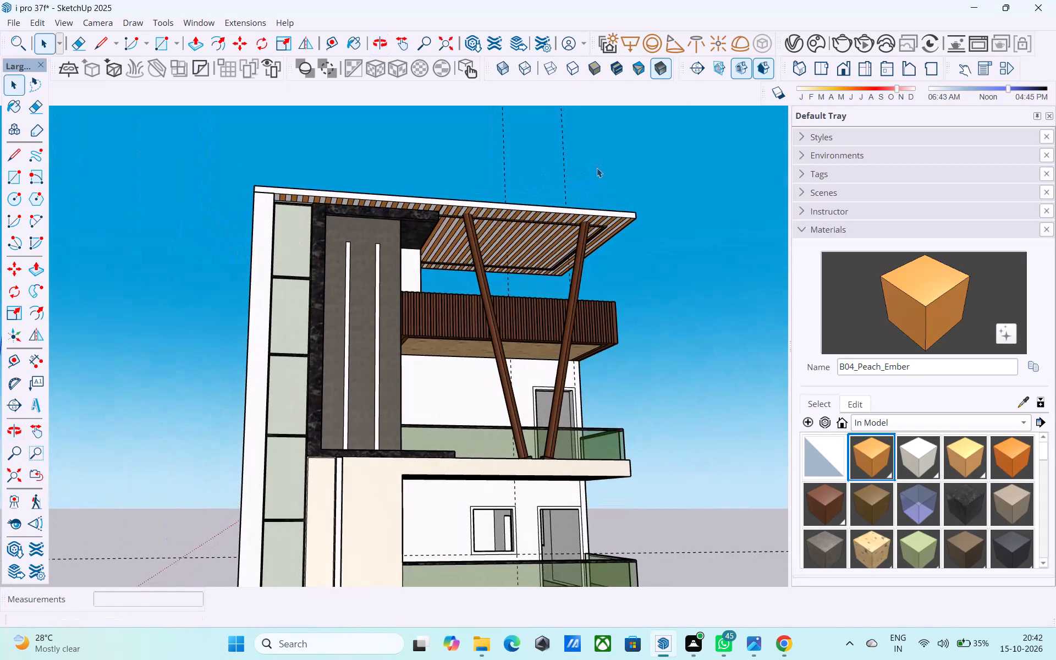
key(ctrl+s)
Examine the top-floor balcony doorway and the junction between the wall and the slatted roof parapet.
middle_drag(367, 184, 349, 183)
middle_drag(461, 290, 246, 368)
scroll(214, 297, down, 5)
middle_drag(499, 371, 568, 316)
scroll(493, 348, up, 6)
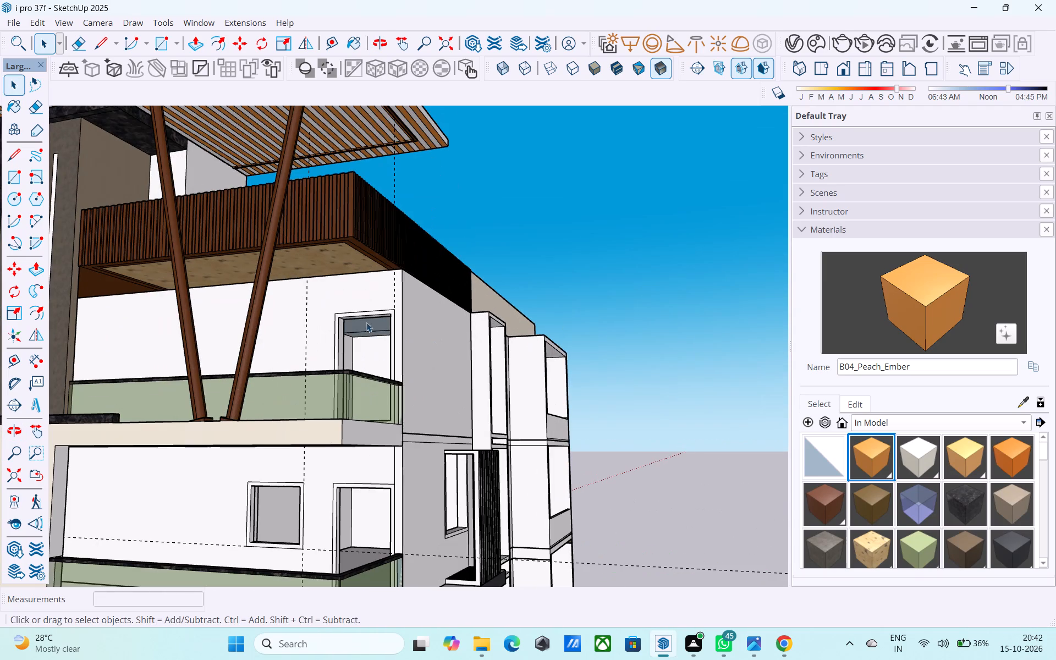
middle_drag(365, 313, 396, 276)
scroll(392, 284, up, 9)
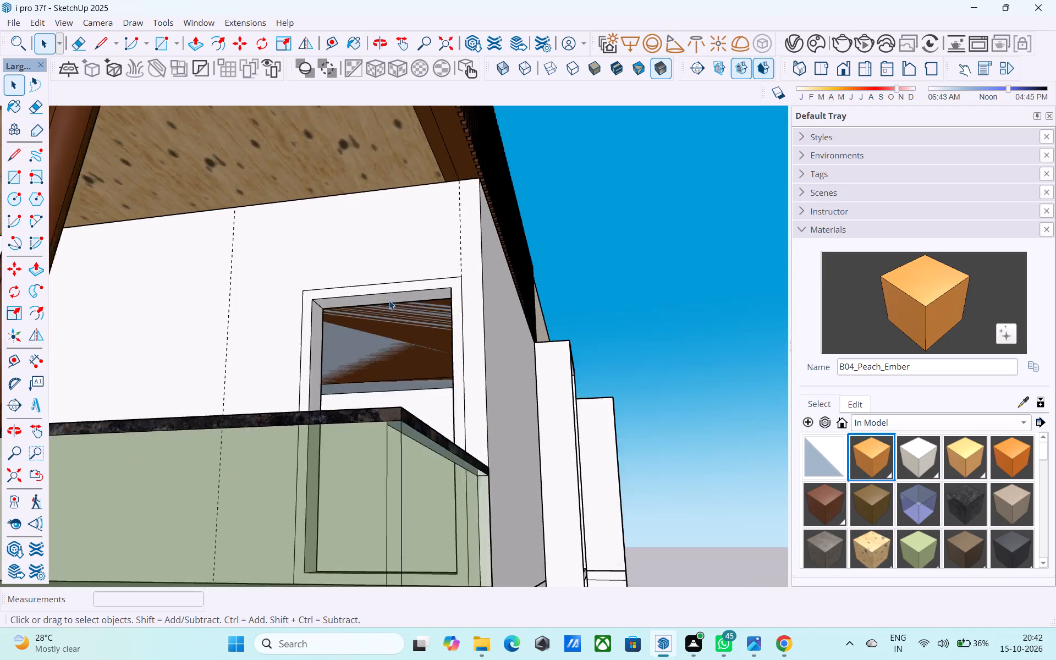
scroll(389, 300, up, 11)
scroll(392, 309, down, 7)
scroll(391, 305, up, 1)
scroll(391, 305, down, 5)
middle_drag(408, 314, 311, 414)
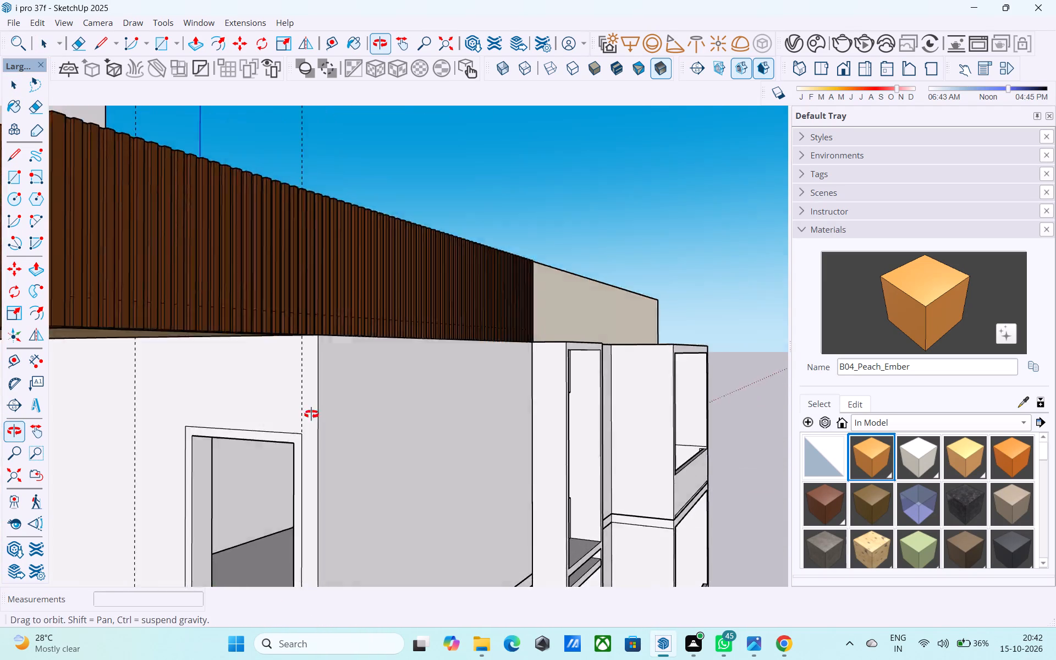
middle_drag(311, 414, 382, 293)
scroll(382, 293, up, 6)
middle_drag(380, 292, 358, 353)
scroll(369, 349, down, 3)
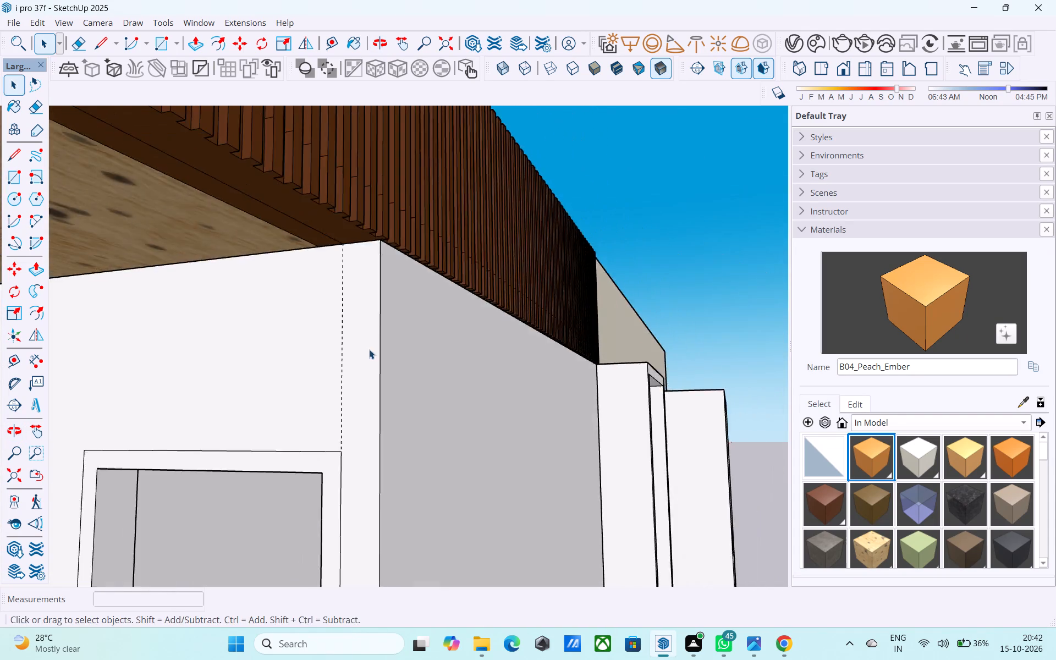
scroll(369, 349, down, 6)
middle_drag(391, 333, 381, 437)
scroll(393, 377, down, 12)
middle_drag(383, 380, 378, 386)
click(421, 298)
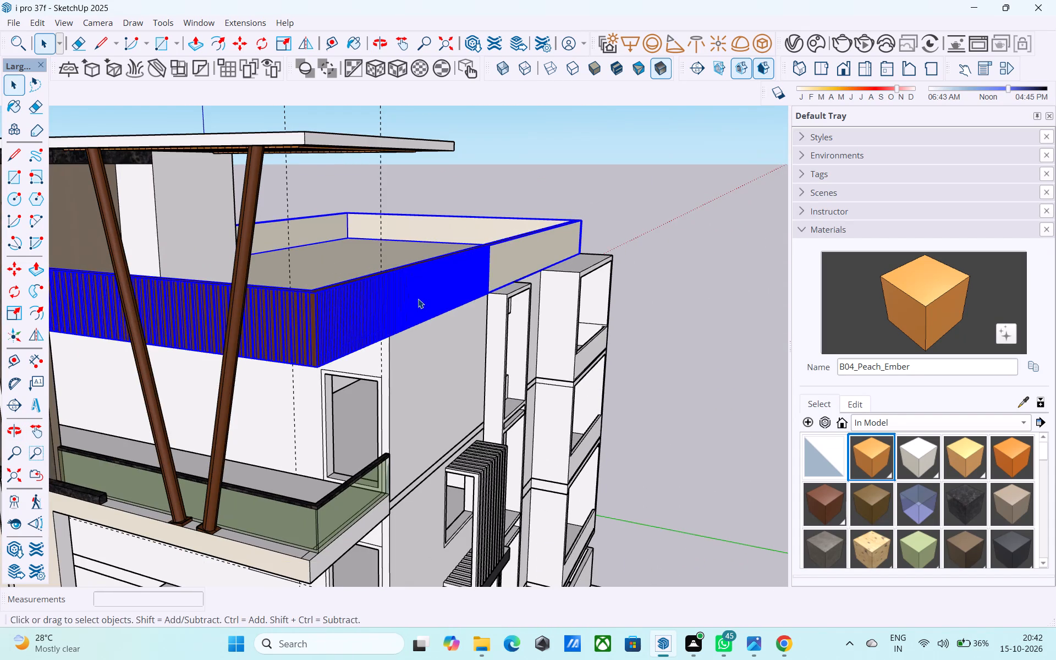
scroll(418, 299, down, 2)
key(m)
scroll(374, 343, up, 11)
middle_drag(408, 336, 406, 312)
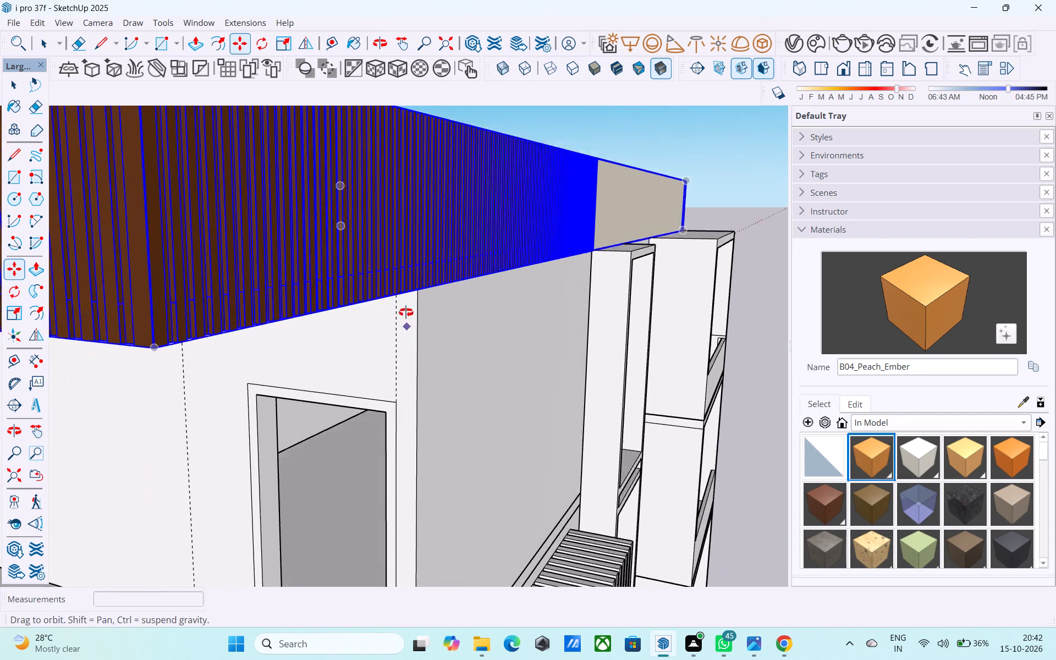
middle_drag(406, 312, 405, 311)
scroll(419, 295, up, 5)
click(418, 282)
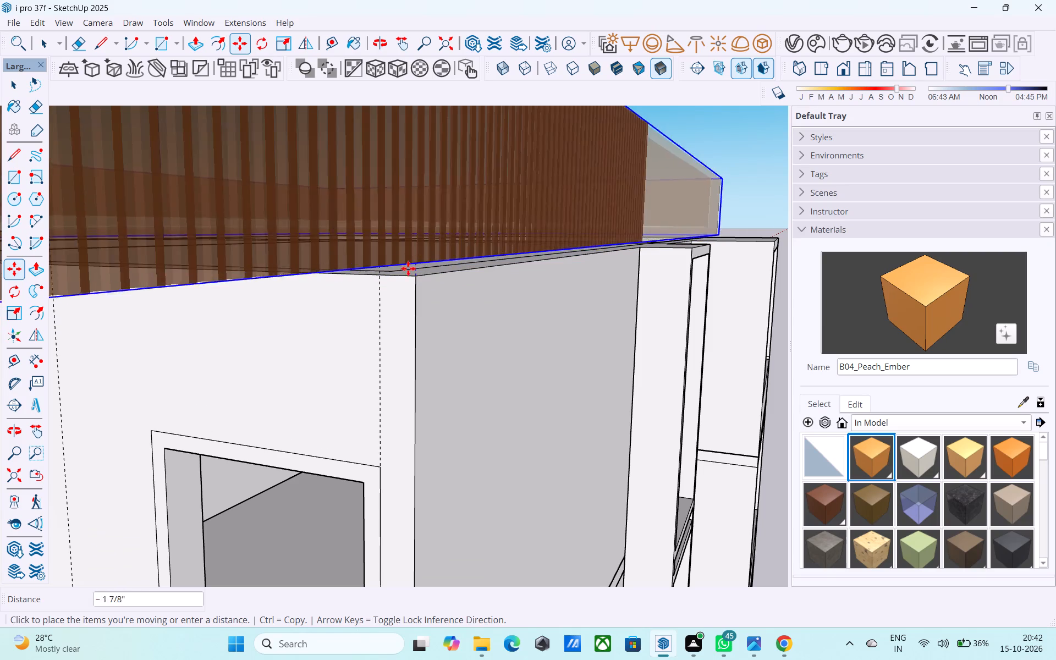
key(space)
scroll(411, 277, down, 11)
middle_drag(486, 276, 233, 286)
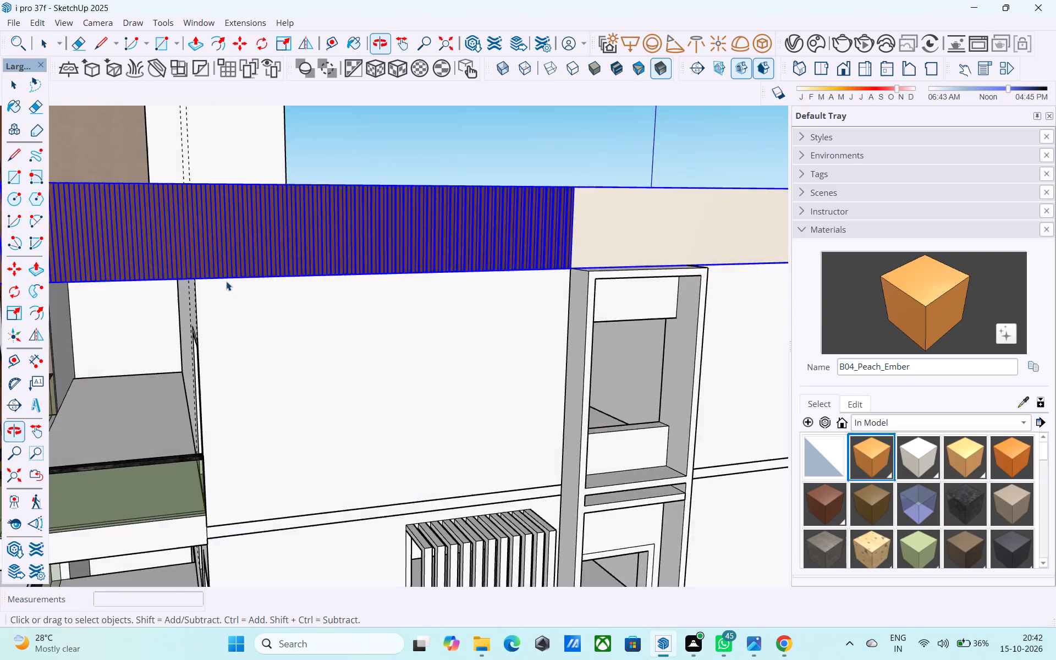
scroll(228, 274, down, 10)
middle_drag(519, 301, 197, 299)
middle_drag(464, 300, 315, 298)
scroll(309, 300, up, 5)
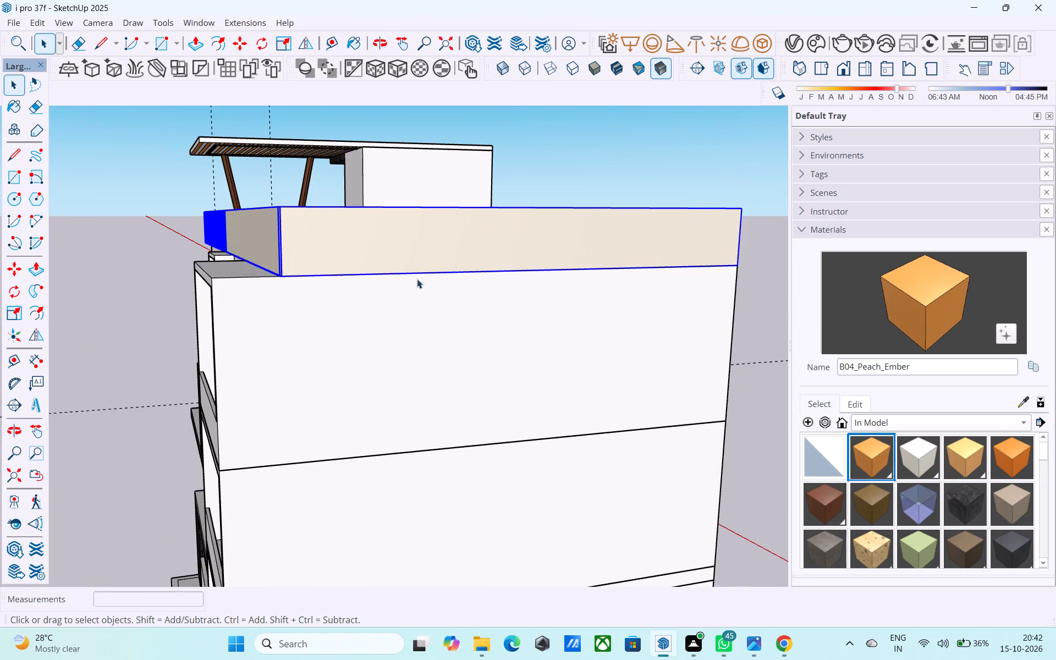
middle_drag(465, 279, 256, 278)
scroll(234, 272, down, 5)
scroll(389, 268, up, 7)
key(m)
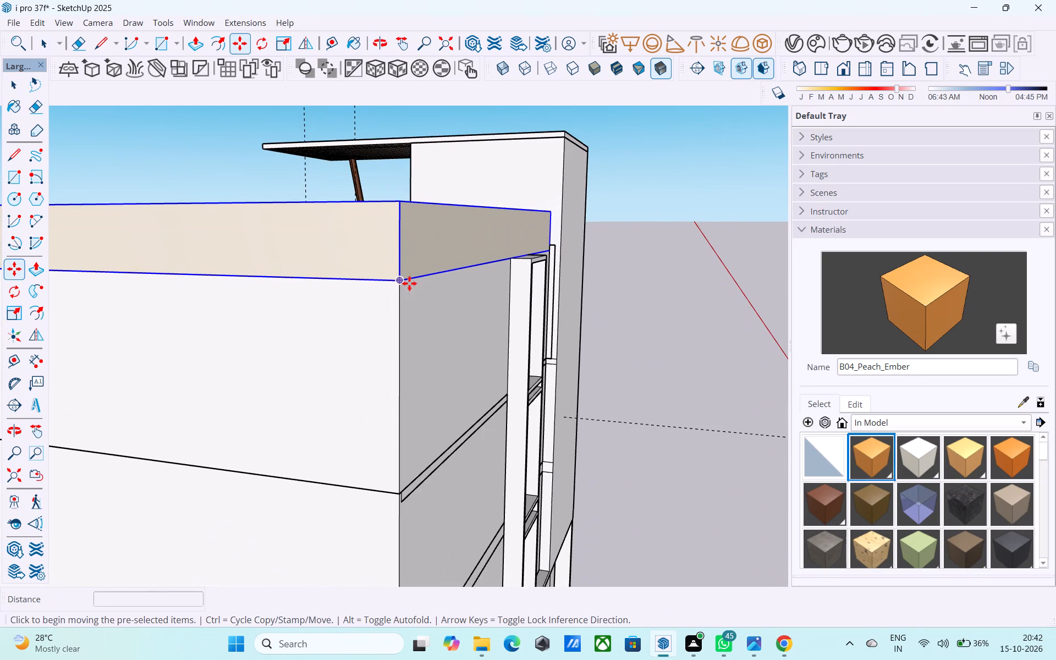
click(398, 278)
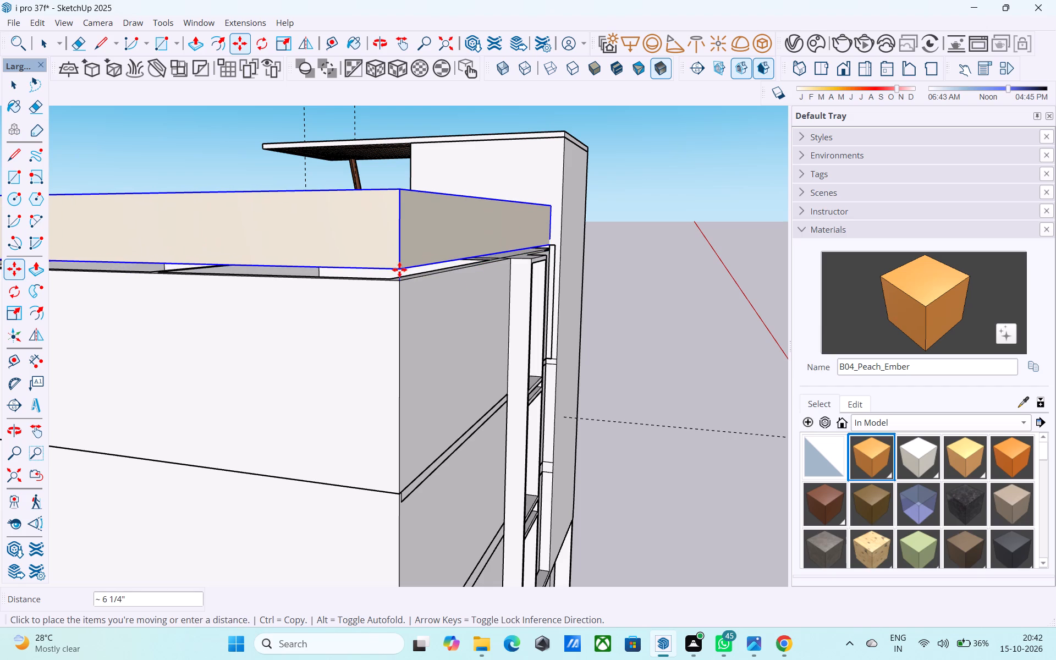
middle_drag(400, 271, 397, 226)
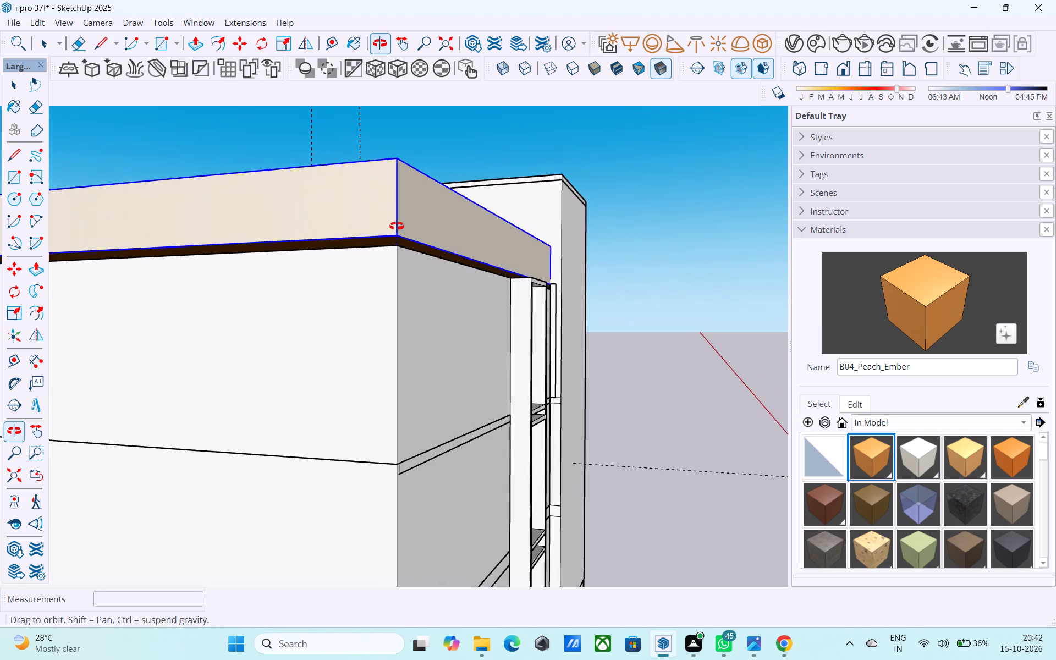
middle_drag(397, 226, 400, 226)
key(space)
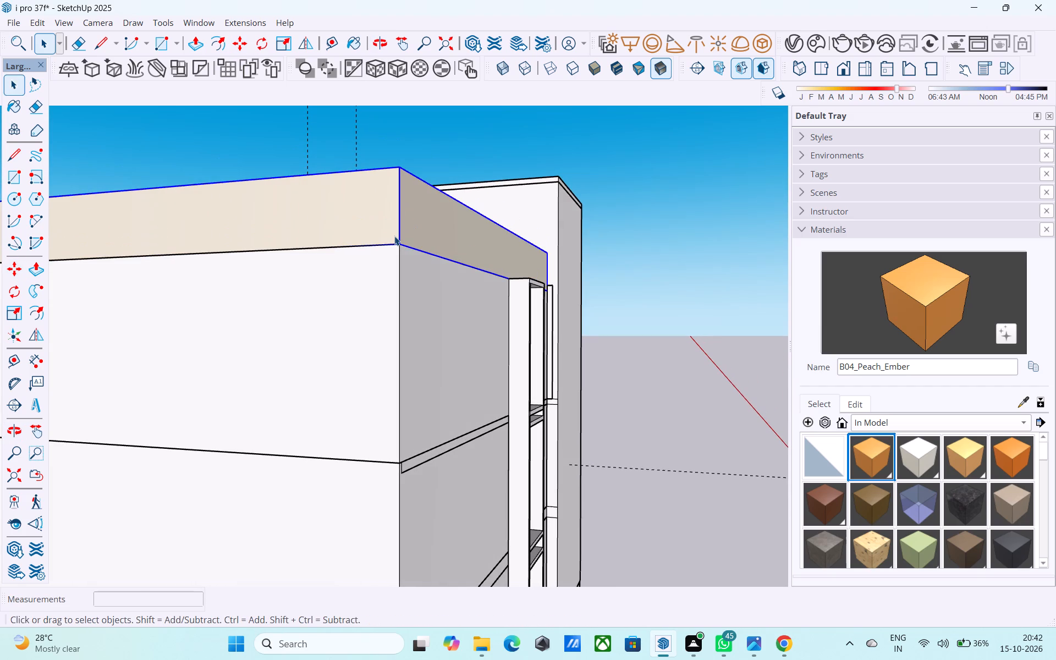
Raise the selected roof parapet group about 1' 7" above the rear corner of the top-floor walls.
key(m)
click(395, 245)
click(403, 210)
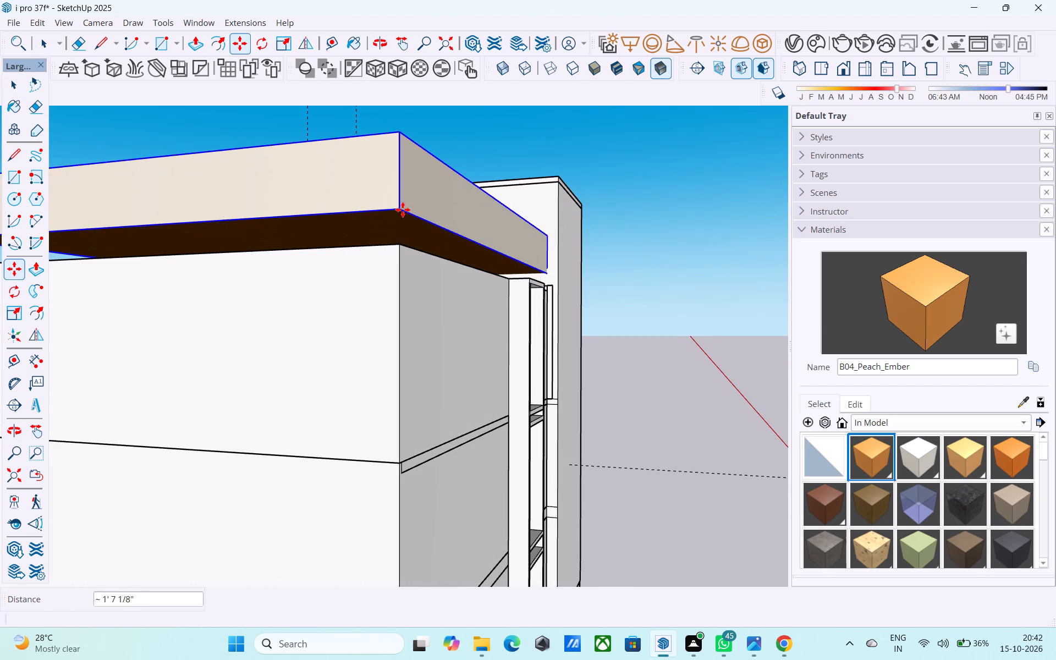
scroll(402, 210, up, 4)
key(space)
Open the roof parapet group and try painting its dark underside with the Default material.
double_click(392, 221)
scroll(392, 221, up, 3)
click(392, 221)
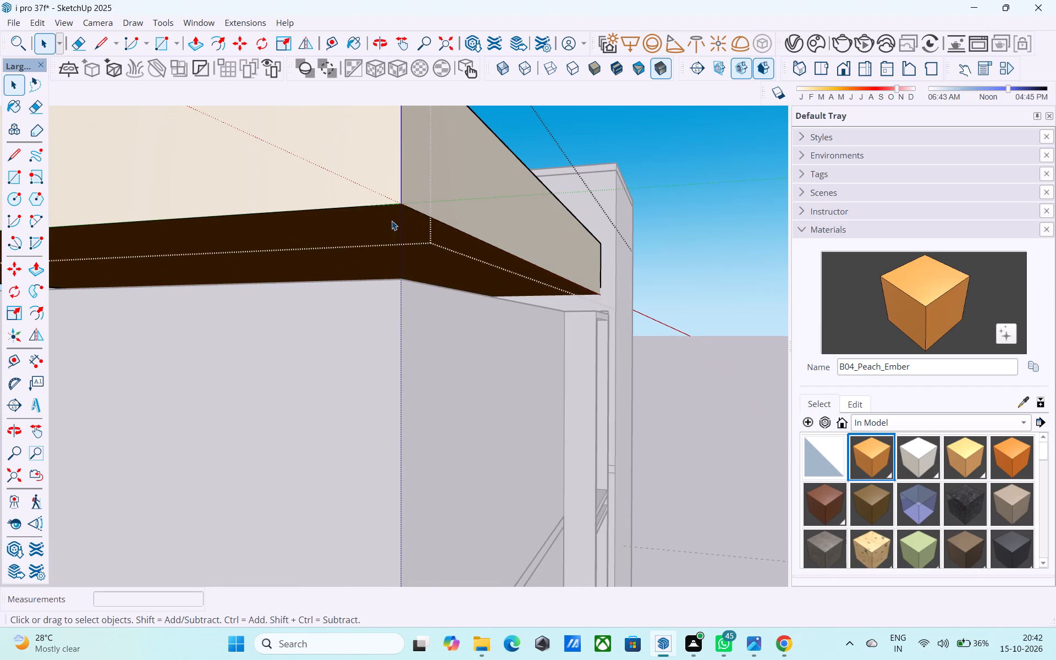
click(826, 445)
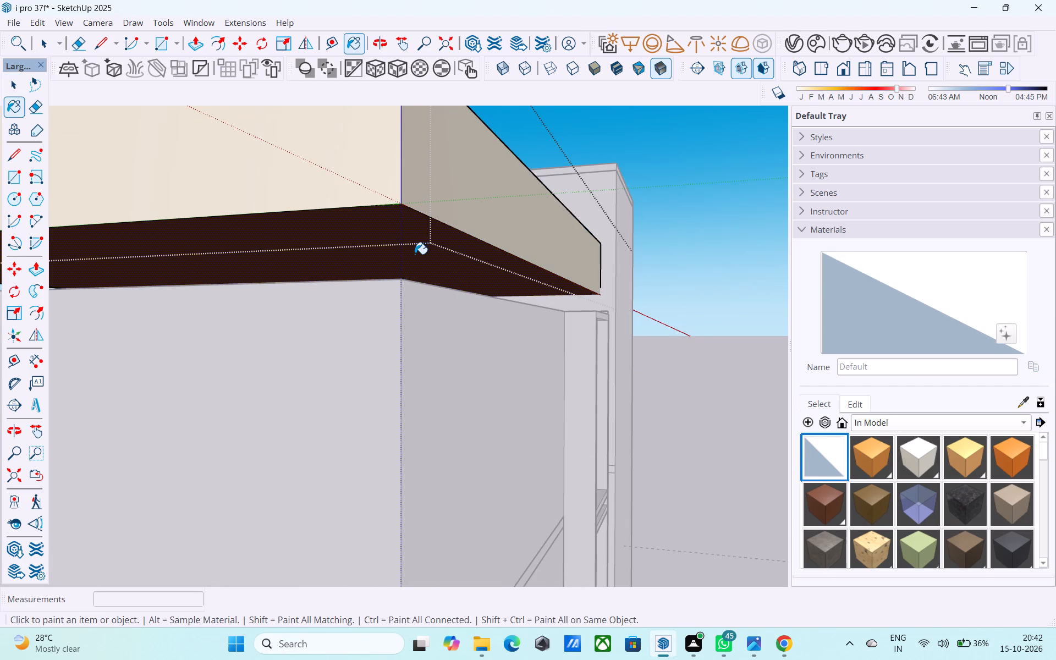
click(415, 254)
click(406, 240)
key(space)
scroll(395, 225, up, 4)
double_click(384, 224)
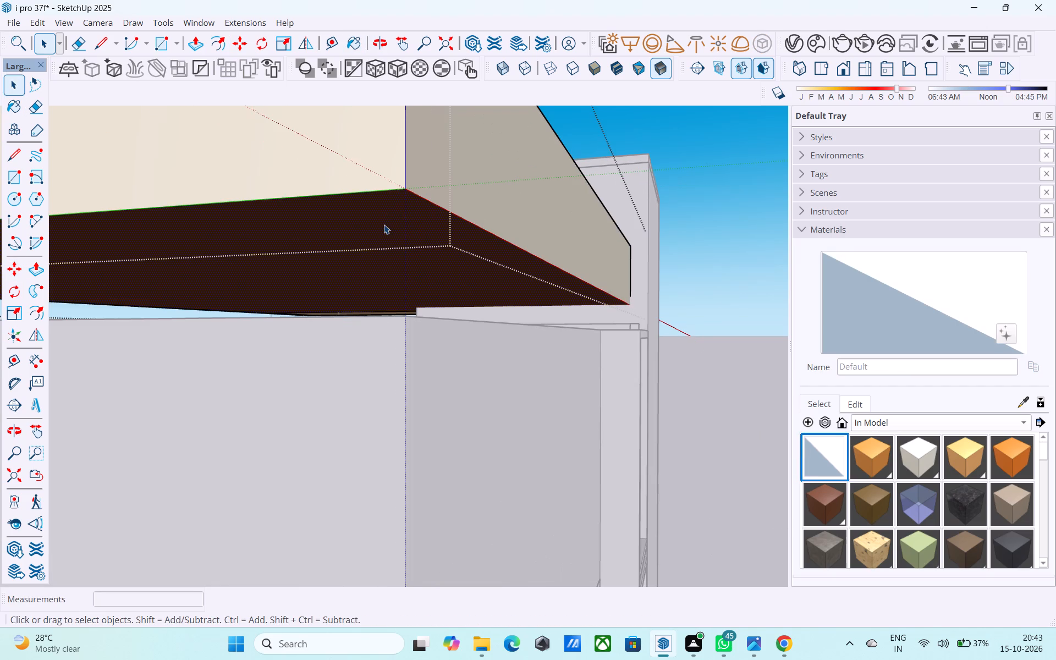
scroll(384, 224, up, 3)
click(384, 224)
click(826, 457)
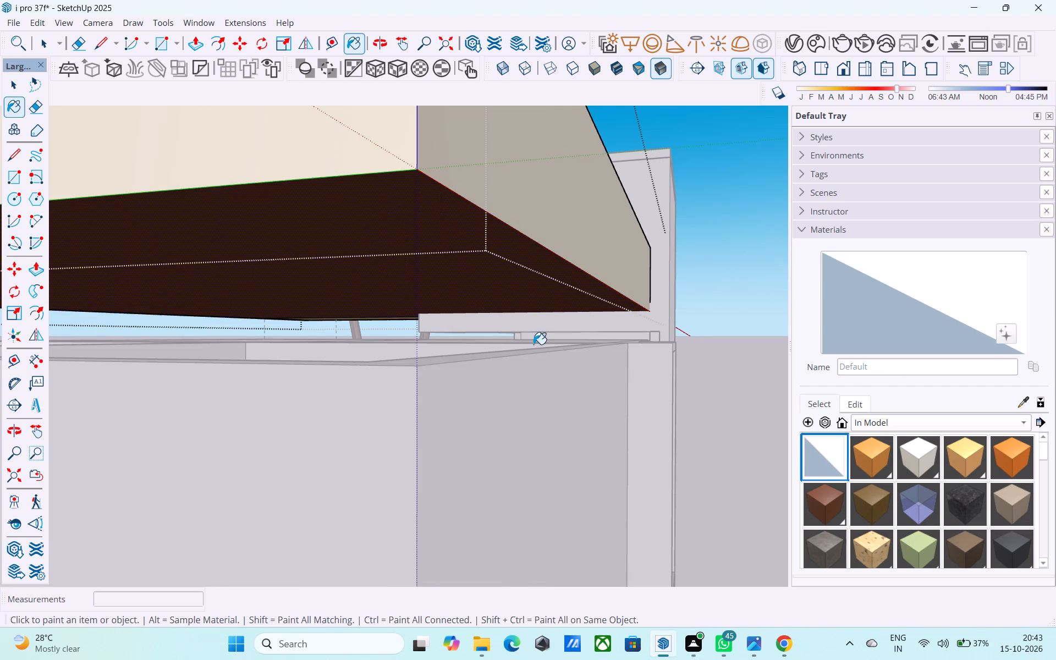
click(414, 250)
Paint the roof parapet's underside with C01_Vanilla_Cream and finish editing the group.
click(900, 454)
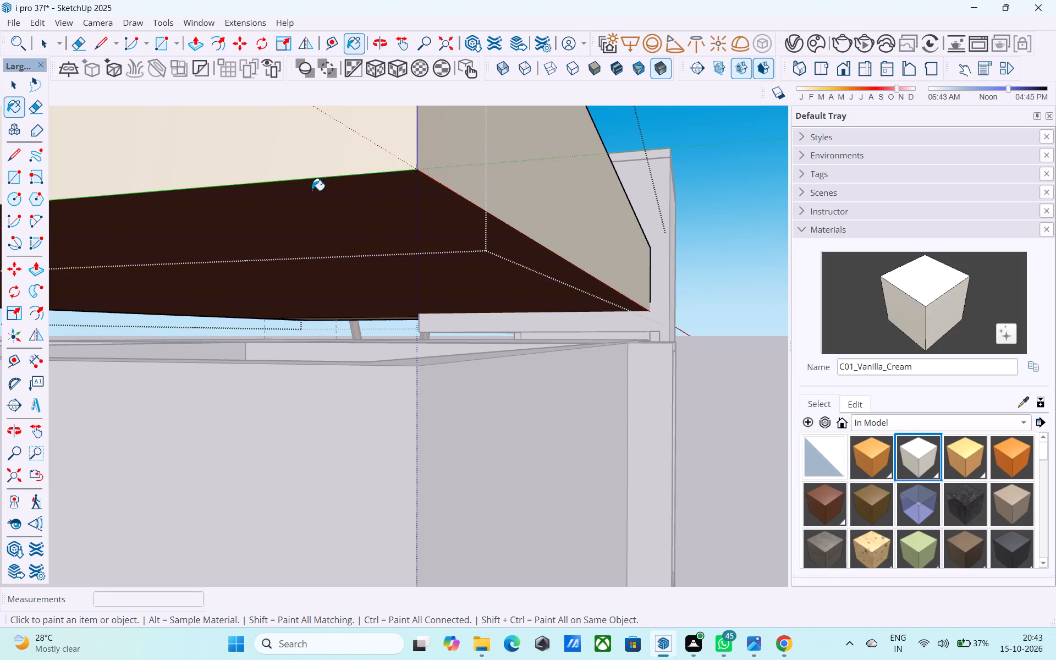
click(328, 212)
scroll(331, 208, down, 11)
key(space)
text(M)
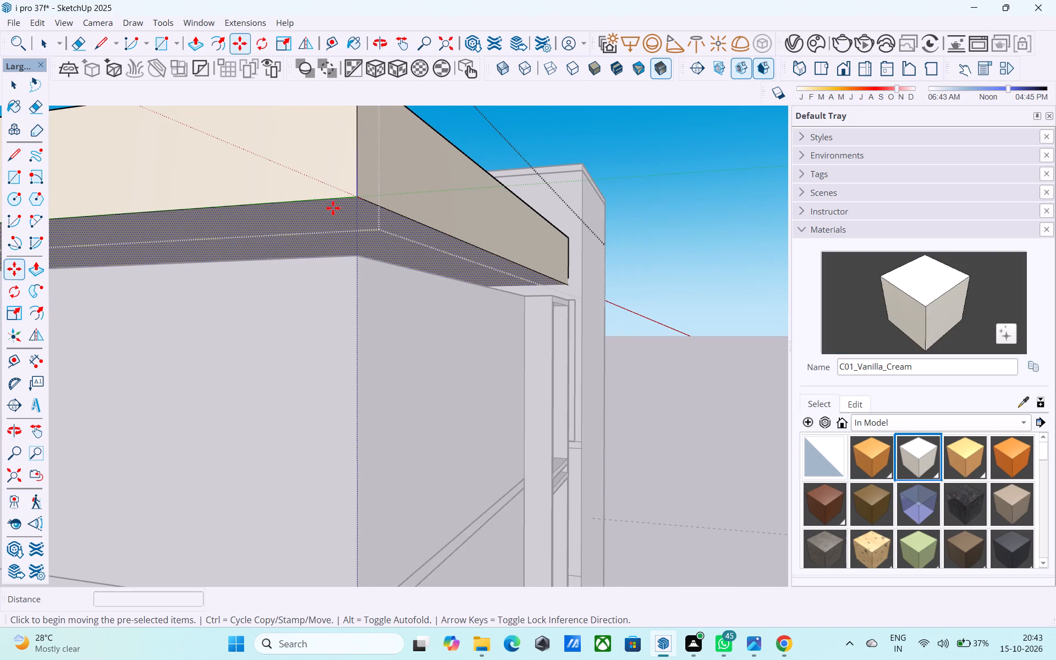
key(space)
click(351, 194)
scroll(351, 194, down, 11)
click(579, 176)
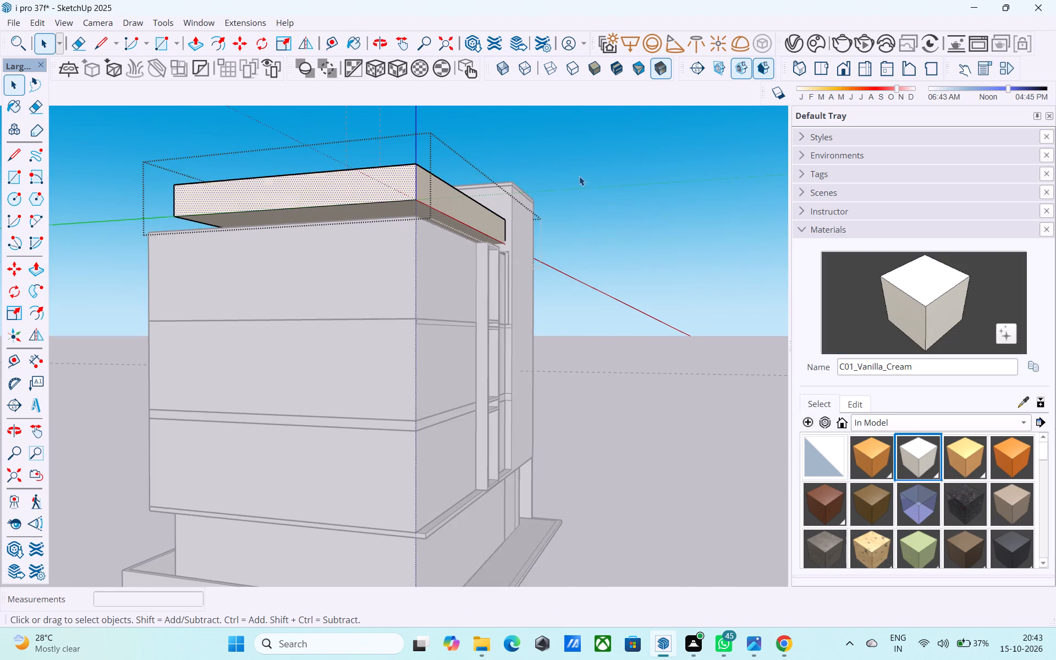
Move the raised roof parapet group back down so its lower rear corner meets the top corner of the walls.
scroll(420, 202, up, 4)
click(413, 194)
scroll(413, 194, up, 4)
middle_drag(413, 194, 406, 206)
key(m)
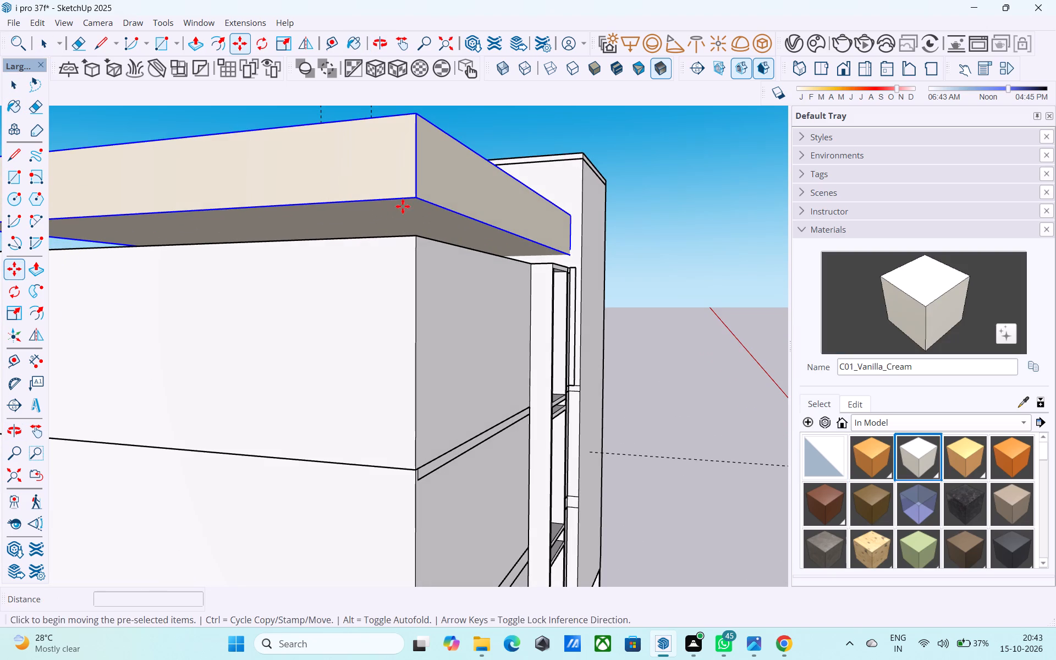
middle_drag(410, 199, 619, 256)
scroll(620, 255, down, 3)
scroll(620, 255, up, 1)
scroll(620, 255, down, 8)
middle_drag(403, 272, 801, 287)
middle_drag(428, 297, 128, 268)
middle_drag(514, 256, 223, 250)
scroll(311, 233, up, 6)
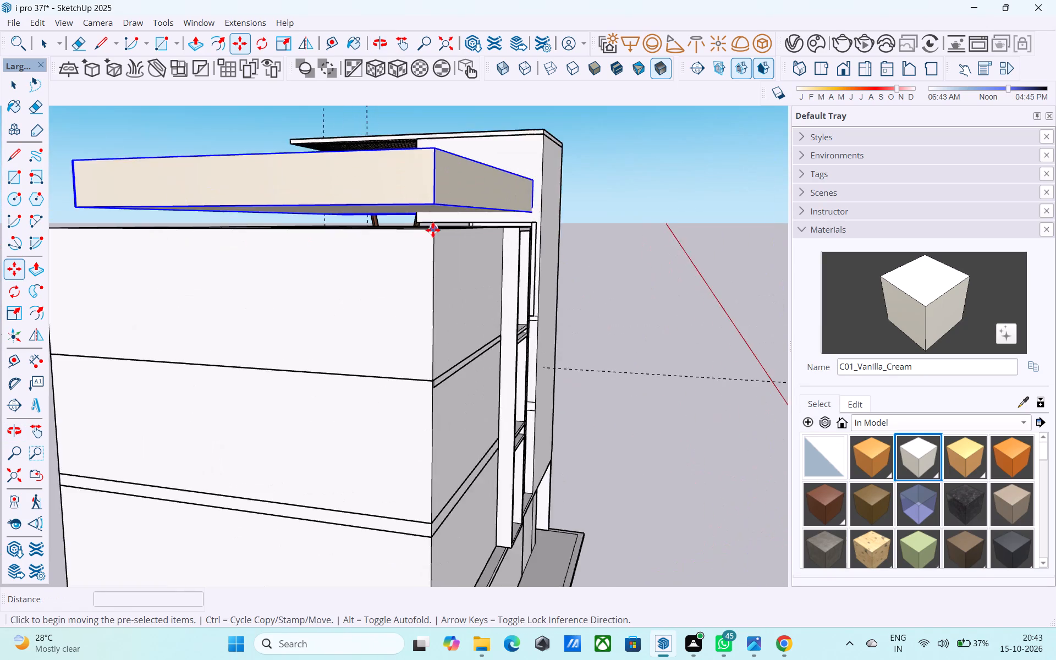
scroll(433, 230, up, 7)
click(433, 176)
click(430, 243)
Check the roof parapet's seating on the walls from the side and front, and clear the selection.
middle_drag(343, 251, 502, 260)
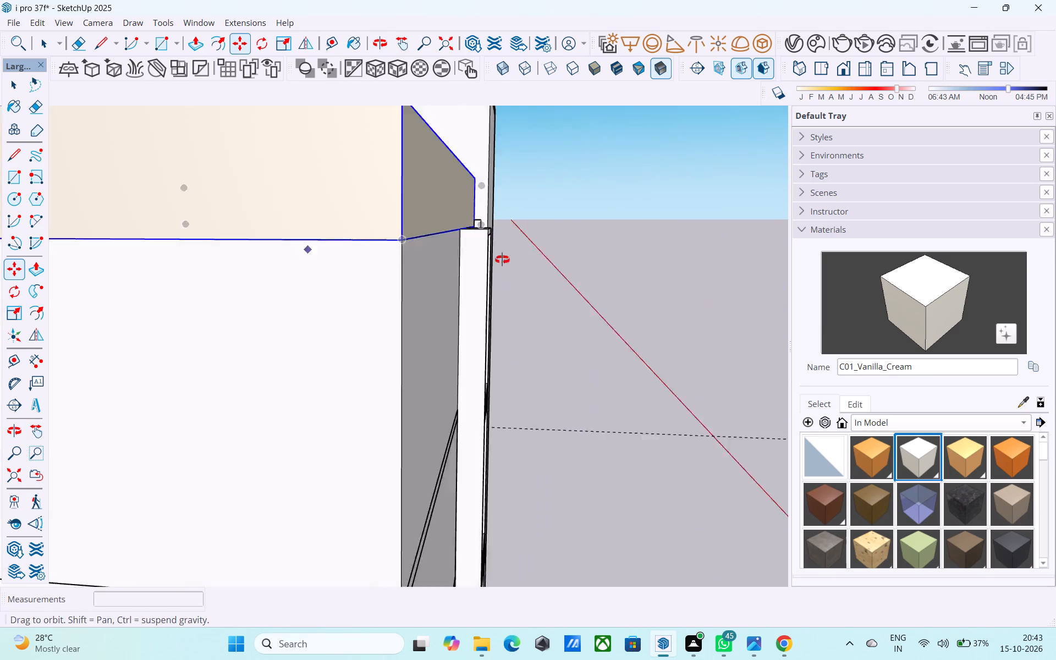
middle_drag(502, 260, 646, 291)
scroll(646, 280, down, 11)
middle_drag(285, 279, 728, 282)
middle_drag(330, 287, 466, 269)
scroll(431, 299, up, 8)
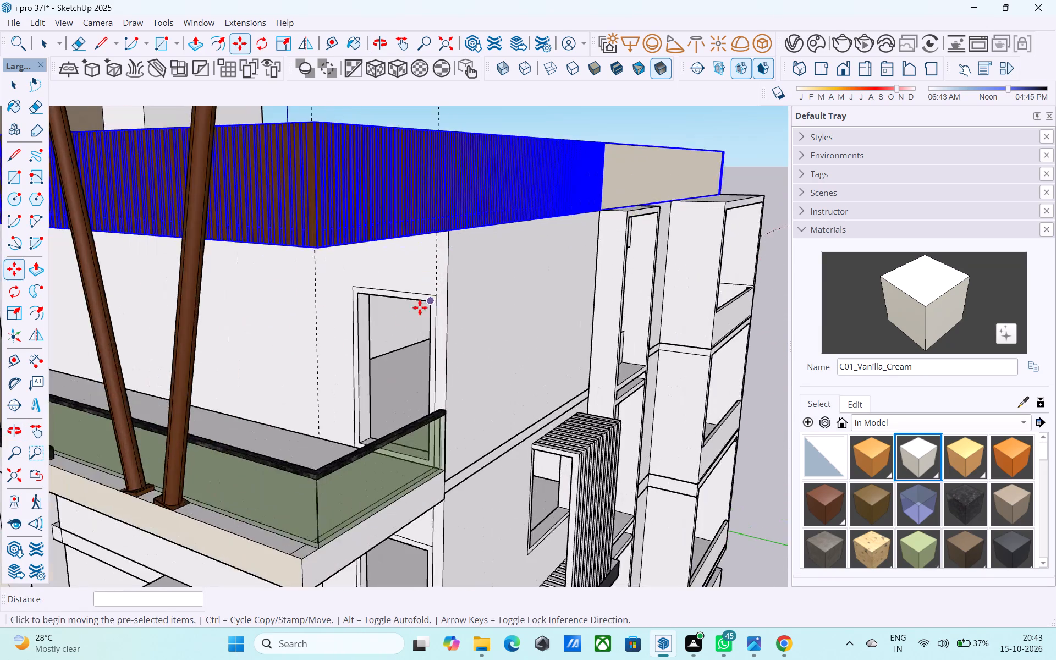
middle_drag(392, 327, 481, 240)
scroll(465, 263, up, 7)
scroll(489, 228, down, 16)
key(space)
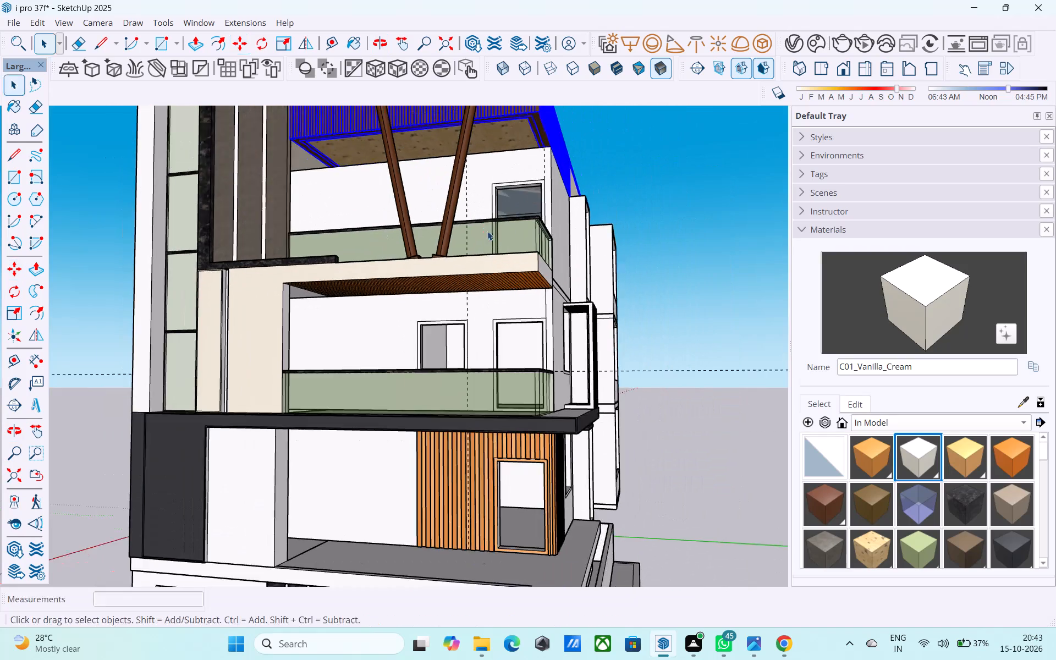
middle_drag(487, 232, 474, 251)
scroll(487, 232, down, 4)
click(652, 156)
Inspect the top-floor room's ceiling and interior through the balcony doorway.
scroll(549, 206, up, 9)
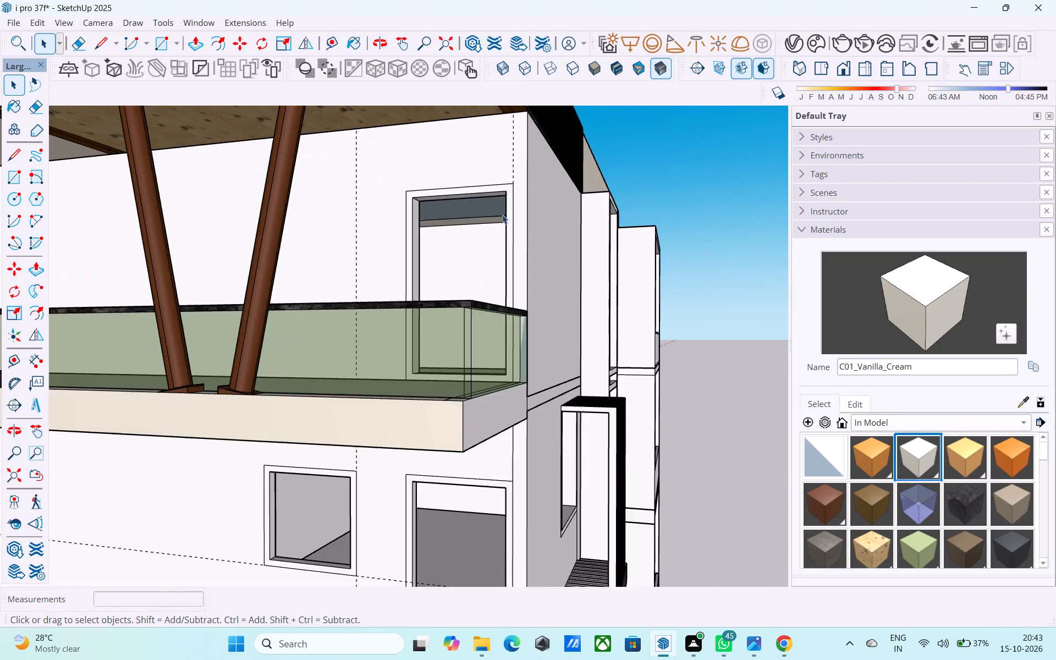
scroll(502, 215, up, 10)
middle_drag(453, 222, 442, 199)
scroll(440, 194, down, 3)
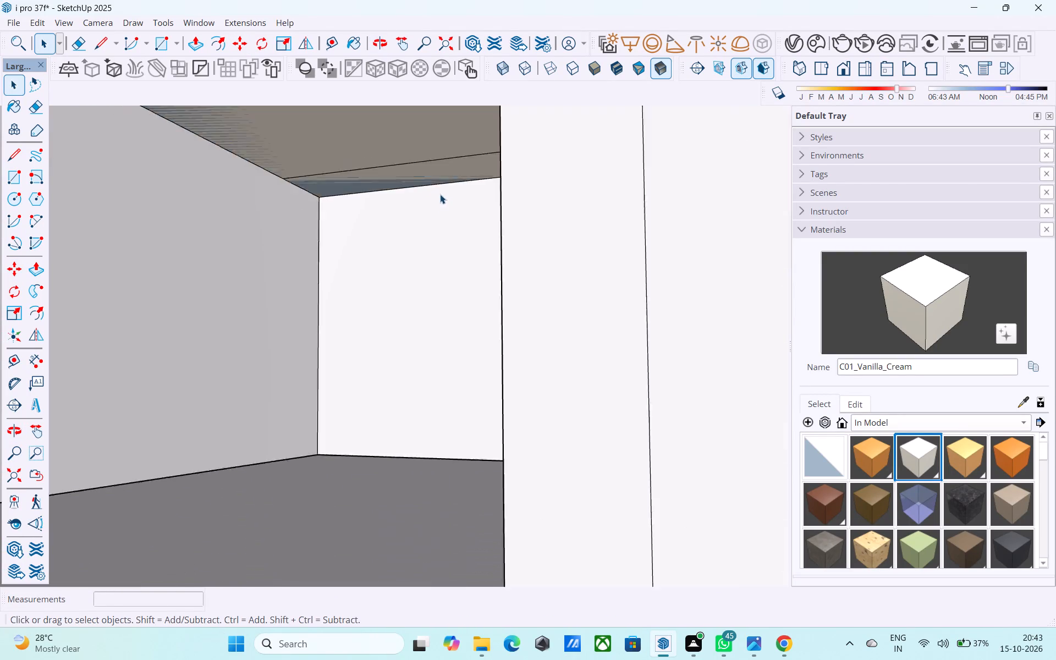
scroll(440, 194, down, 3)
middle_drag(422, 201, 400, 283)
scroll(400, 261, down, 15)
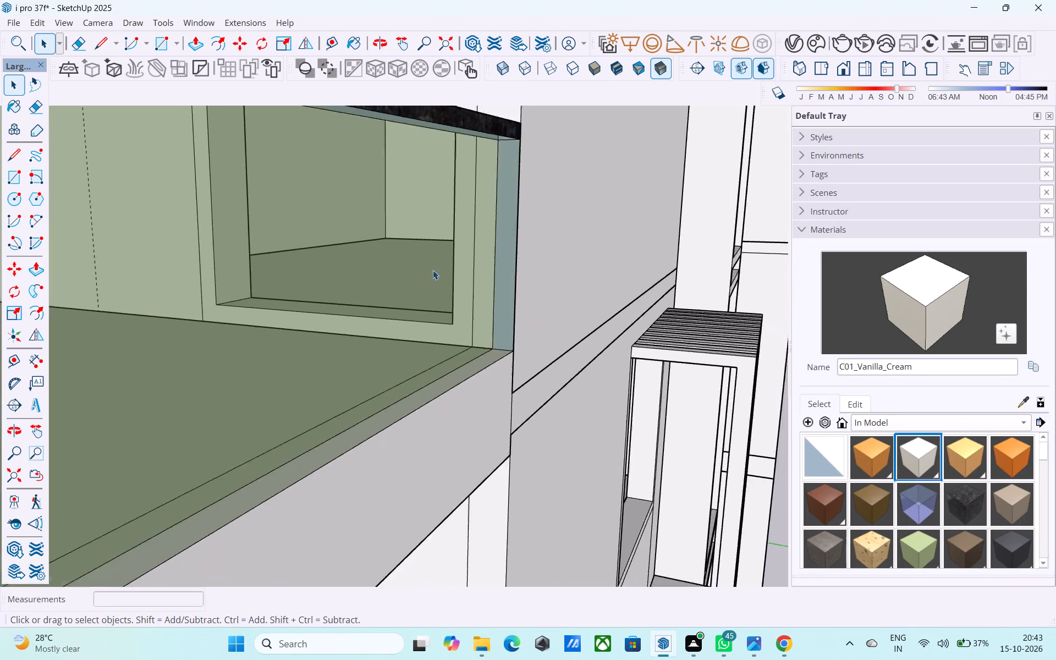
scroll(433, 270, down, 9)
middle_drag(443, 270, 430, 395)
scroll(403, 246, down, 3)
middle_drag(403, 246, 509, 238)
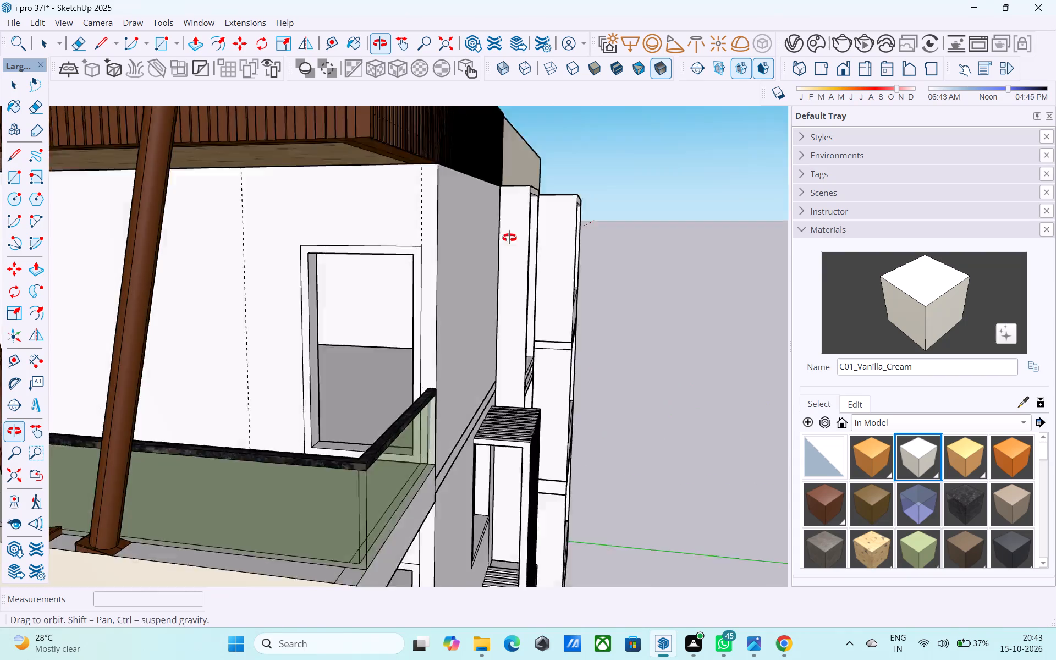
middle_drag(509, 238, 512, 234)
scroll(434, 231, up, 6)
middle_drag(370, 274, 364, 227)
scroll(307, 298, up, 5)
click(296, 318)
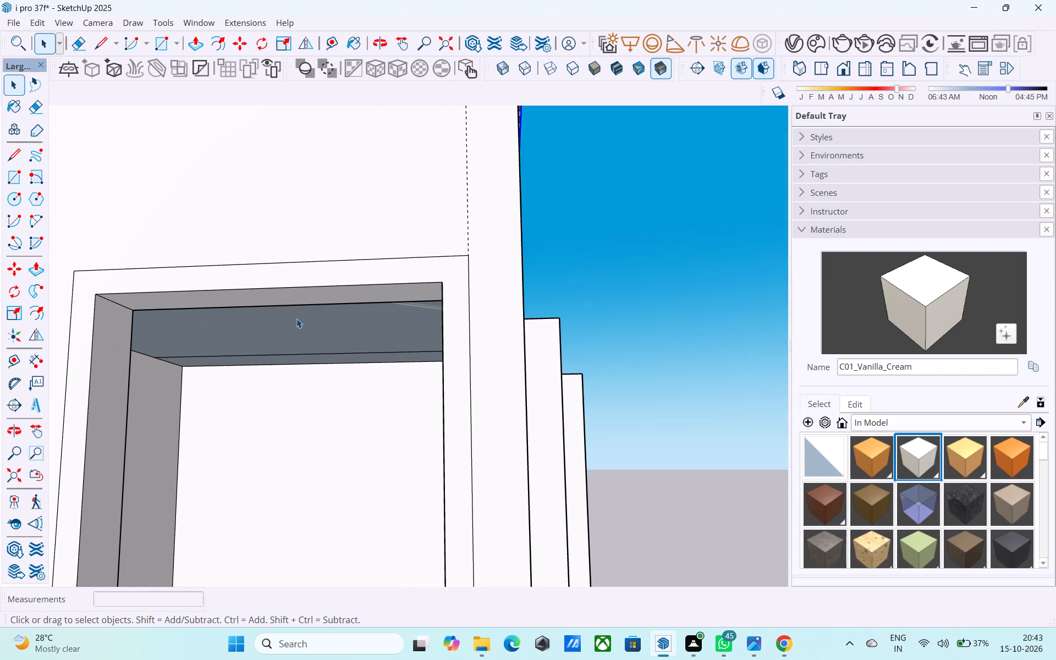
middle_drag(296, 321, 291, 278)
middle_drag(284, 291, 262, 391)
scroll(266, 384, down, 13)
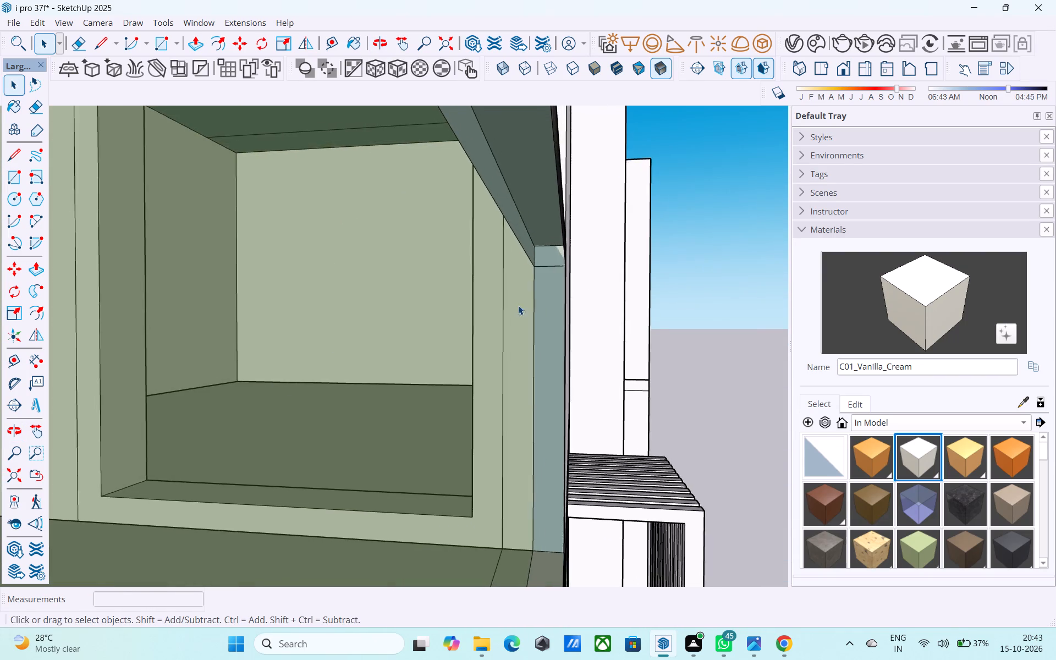
Inside the roof parapet group, delete the underside face that overlaps the top-floor room's ceiling, and finish editing the group.
scroll(518, 305, down, 10)
middle_drag(601, 284, 526, 328)
middle_drag(386, 323, 501, 347)
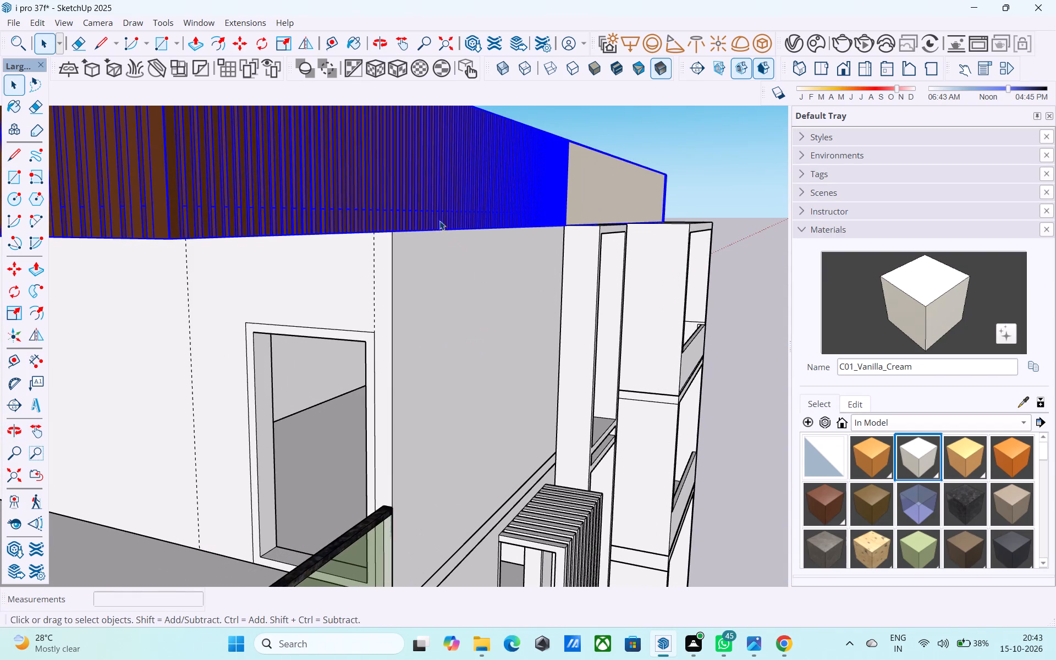
double_click(404, 181)
middle_drag(340, 302, 446, 206)
scroll(272, 372, up, 8)
scroll(249, 400, down, 1)
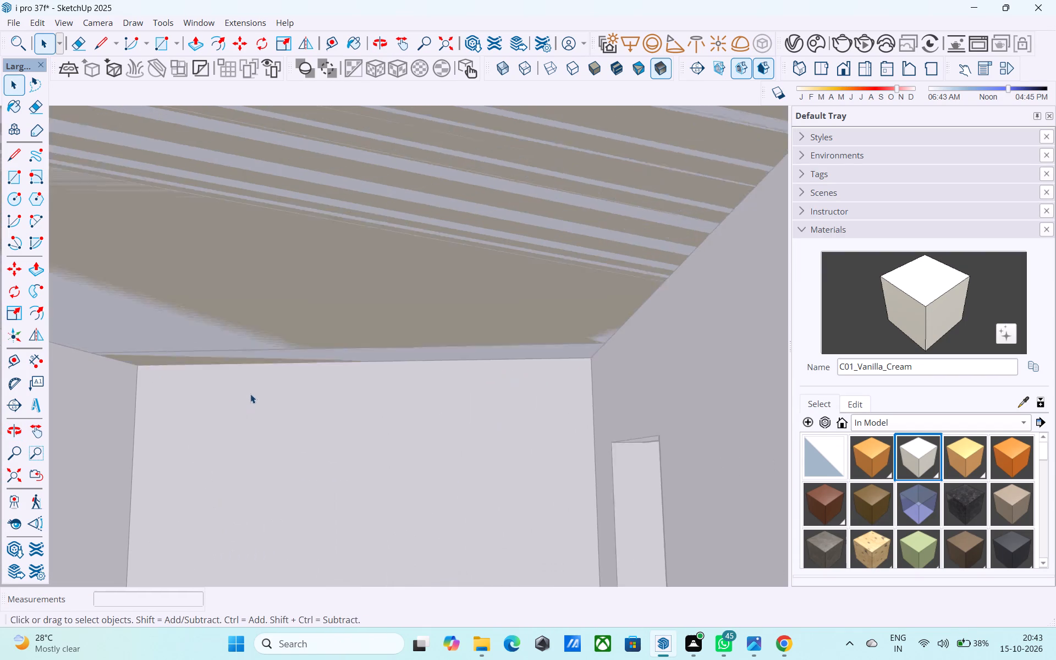
scroll(250, 394, down, 1)
click(324, 304)
key(Delete)
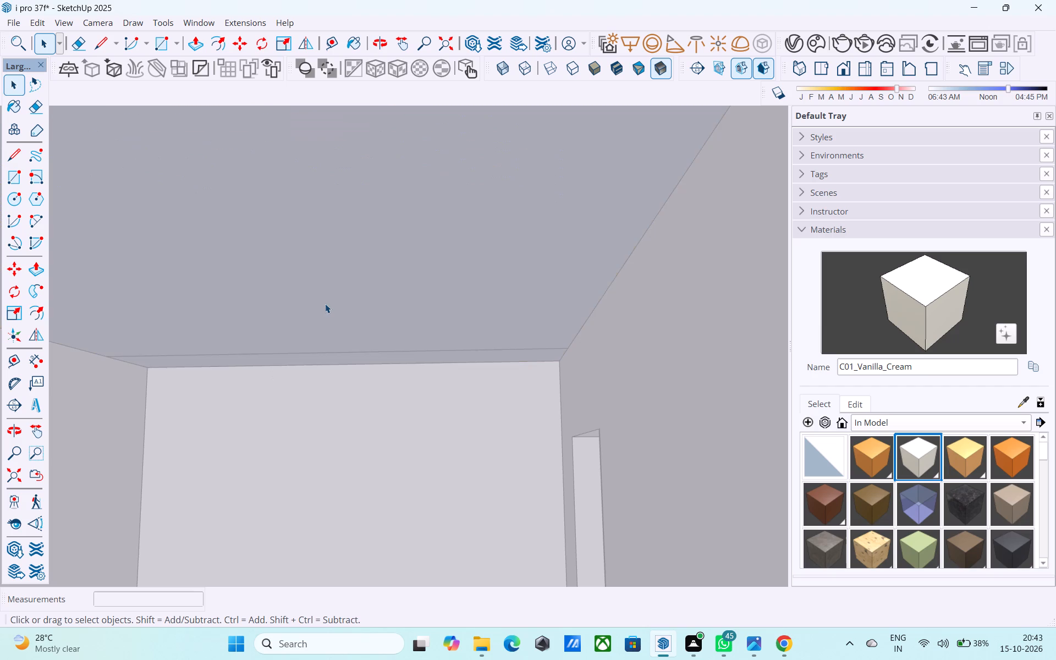
scroll(325, 304, down, 1)
middle_drag(325, 304, 187, 342)
scroll(182, 335, down, 16)
scroll(230, 312, up, 1)
scroll(230, 312, down, 5)
click(497, 211)
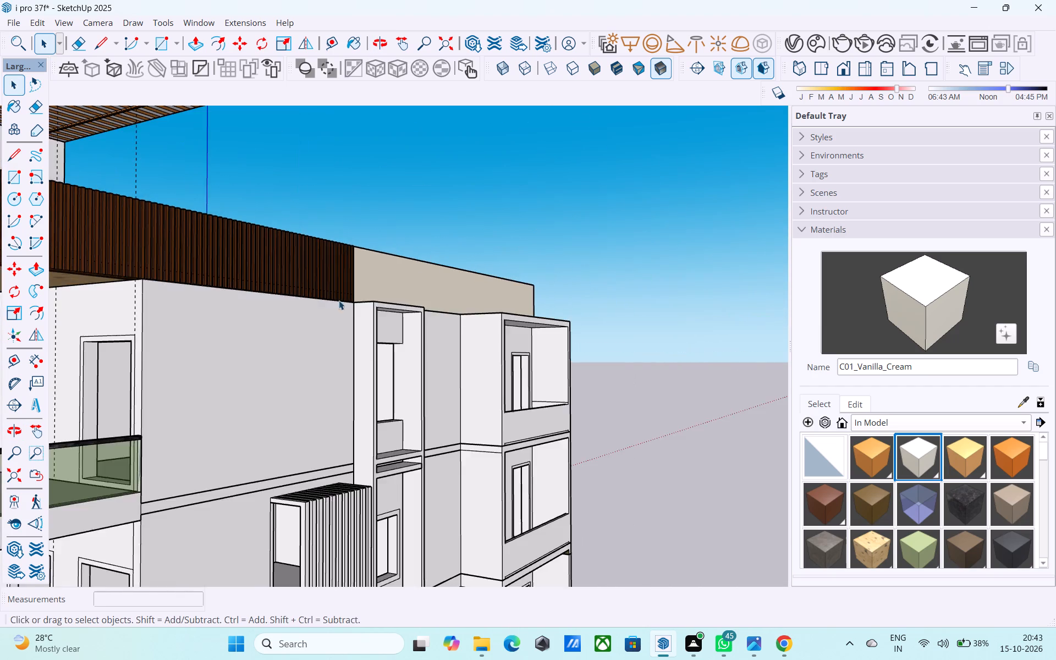
Inspect the top-floor room's ceiling through the balcony doorway and the wood-slatted parapet from below.
middle_drag(324, 311, 474, 264)
scroll(474, 264, down, 1)
scroll(460, 271, up, 4)
middle_drag(460, 271, 428, 320)
scroll(493, 239, up, 3)
middle_drag(485, 221, 461, 284)
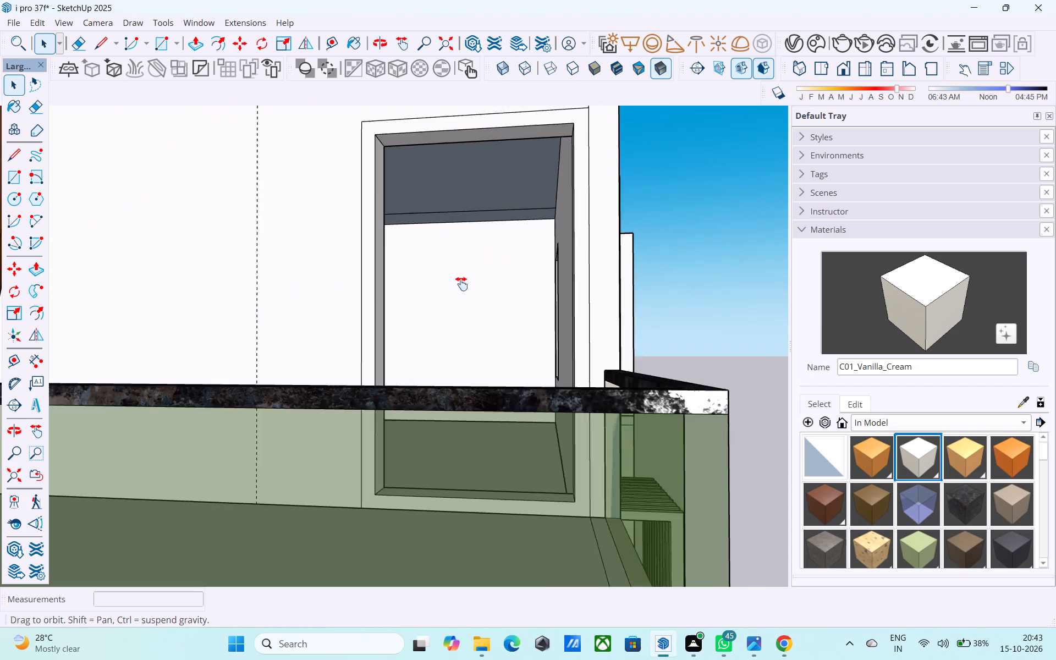
middle_drag(461, 284, 451, 301)
scroll(451, 280, up, 7)
middle_drag(420, 307, 383, 202)
shift+middle_drag(353, 413, 347, 314)
scroll(363, 408, up, 5)
middle_drag(369, 419, 294, 459)
scroll(290, 440, down, 5)
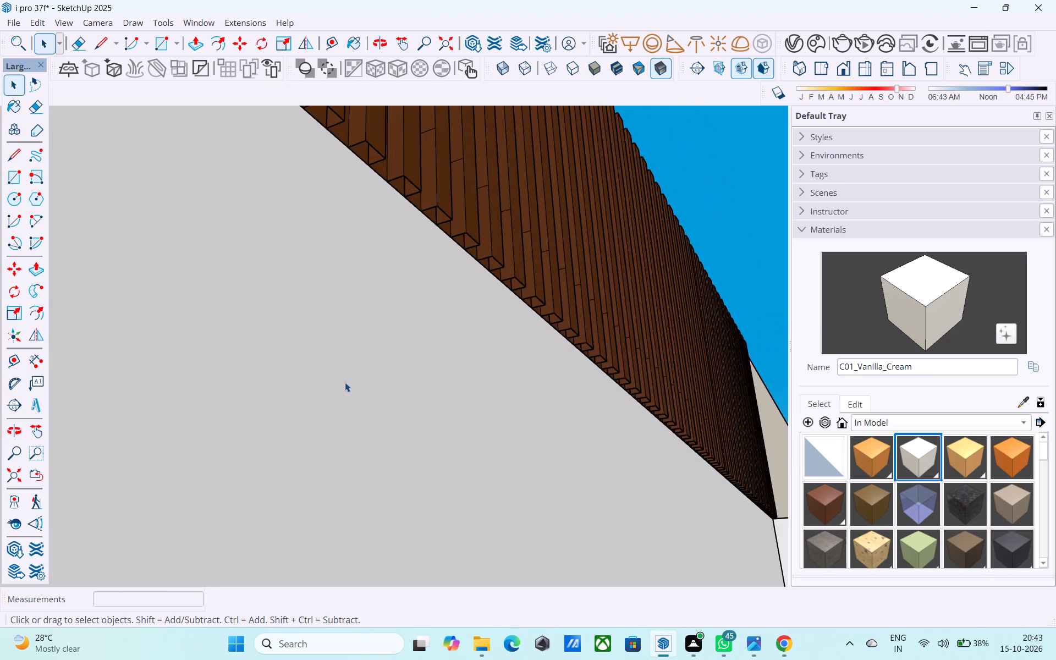
scroll(345, 382, down, 20)
scroll(345, 382, down, 1)
middle_drag(404, 344, 369, 481)
Raise the roof parapet group clear of the top-floor walls.
click(415, 331)
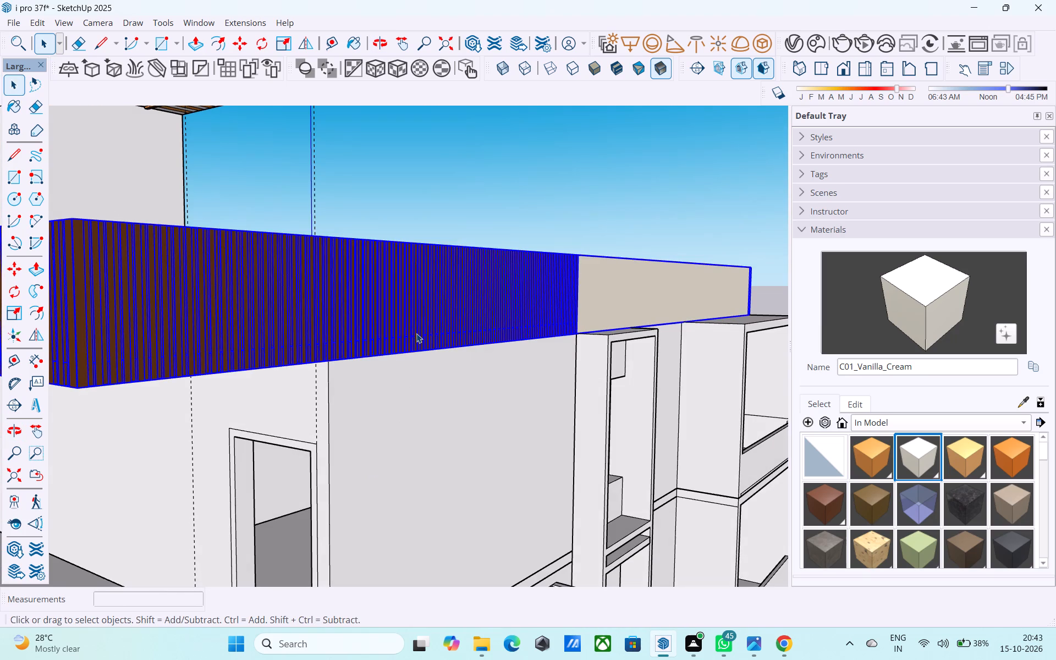
key(m)
click(416, 335)
click(430, 233)
Open the wall group and reverse the faces of the top-floor room's ceiling and its narrow end strip.
middle_drag(458, 285, 461, 217)
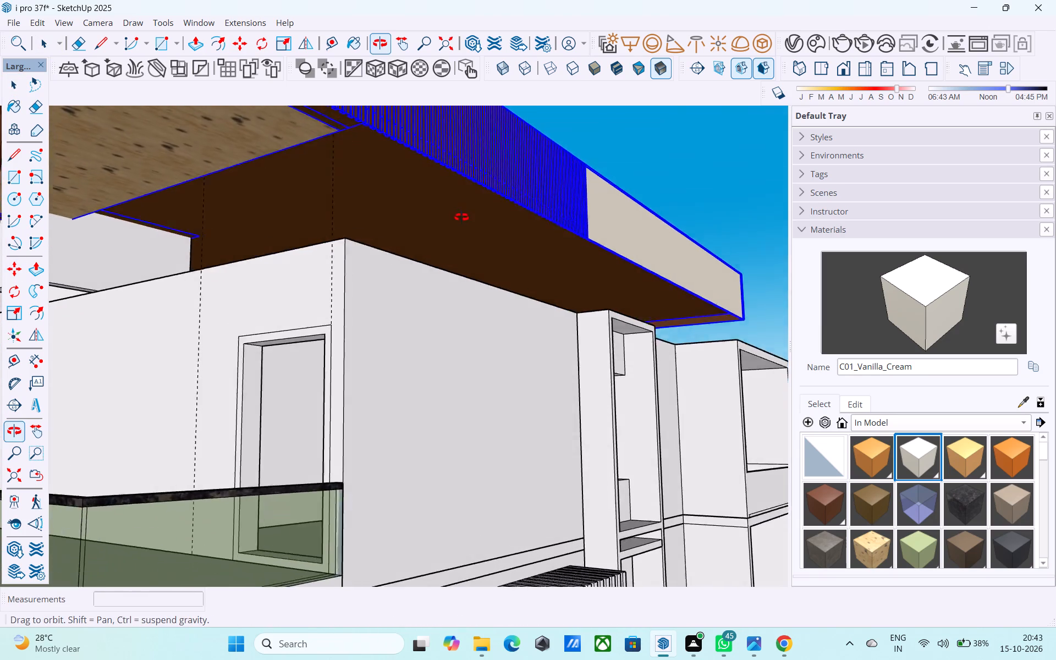
middle_drag(461, 217, 545, 177)
scroll(450, 300, up, 4)
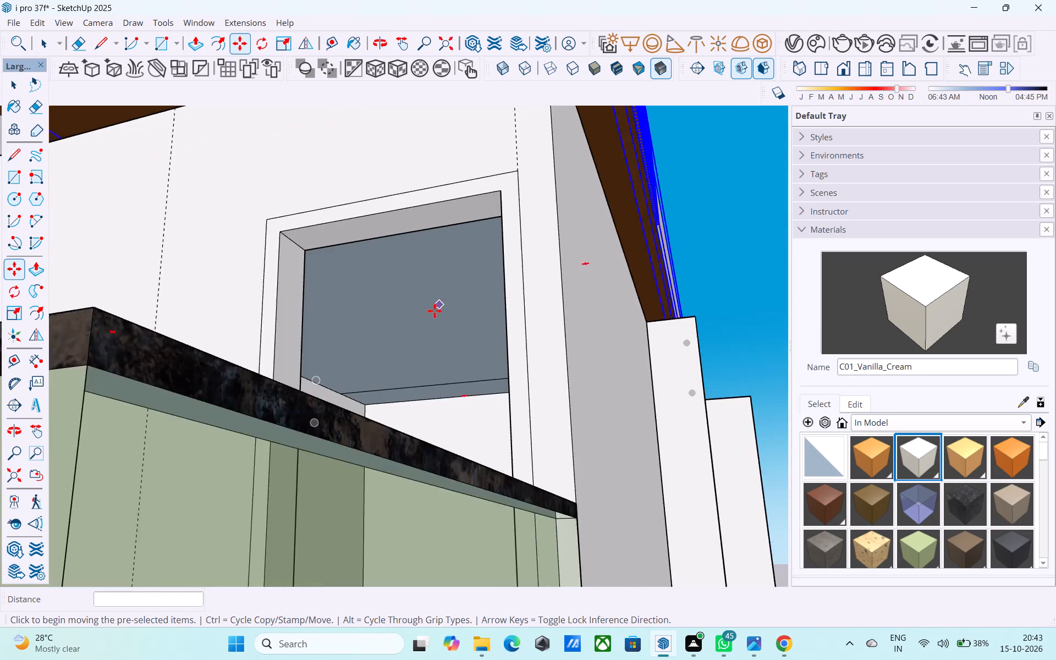
scroll(435, 311, up, 3)
key(space)
click(434, 311)
right_click(434, 311)
double_click(434, 311)
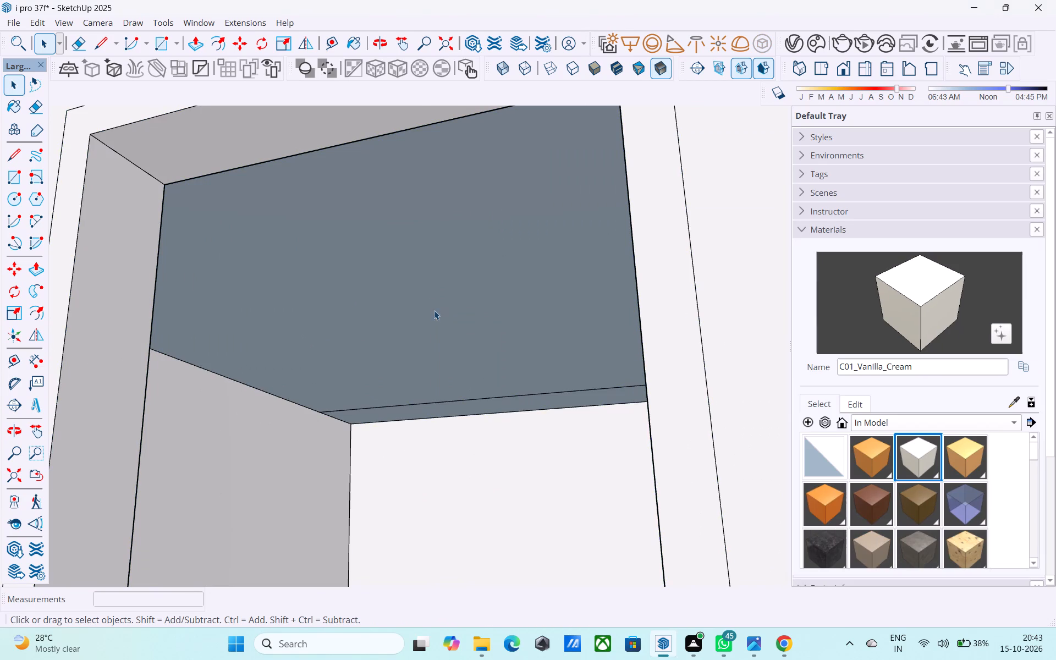
click(430, 298)
double_click(430, 298)
click(419, 286)
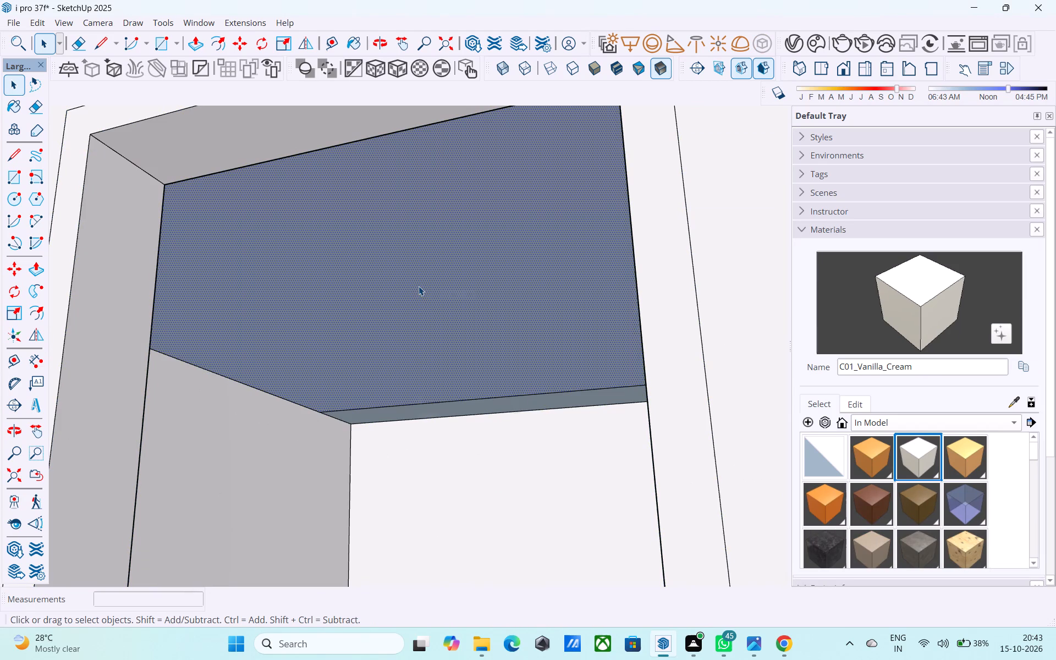
right_click(419, 286)
click(474, 475)
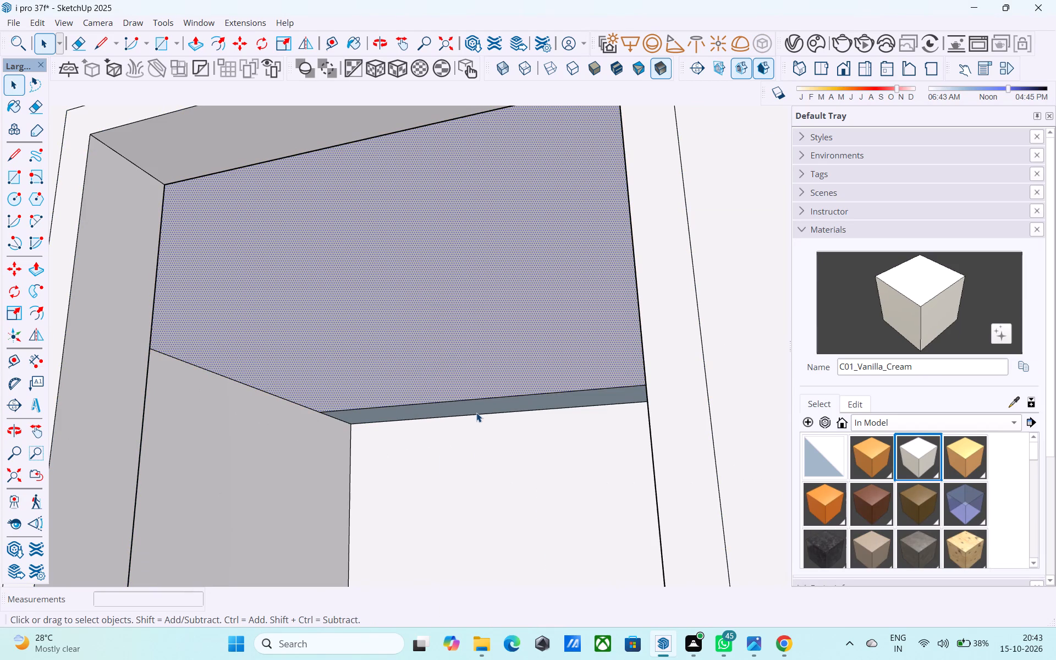
click(476, 410)
right_click(475, 409)
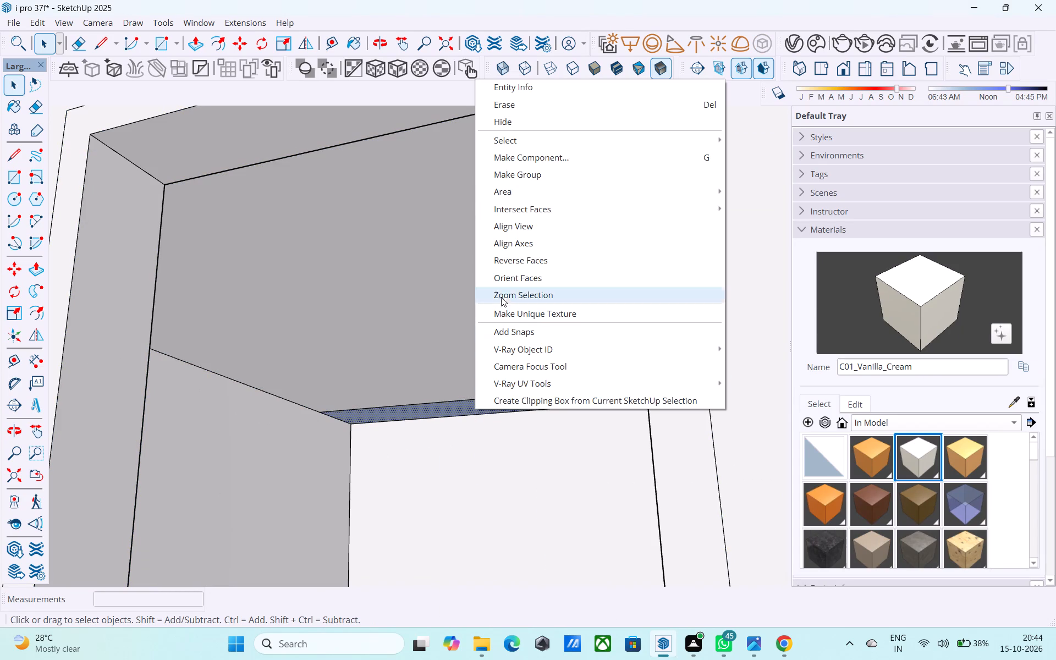
click(512, 261)
Erase the edge dividing the room's ceiling from the narrow end strip and finish editing the wall group.
key(e)
drag(474, 379, 481, 405)
scroll(482, 405, down, 12)
middle_drag(477, 409, 421, 516)
key(space)
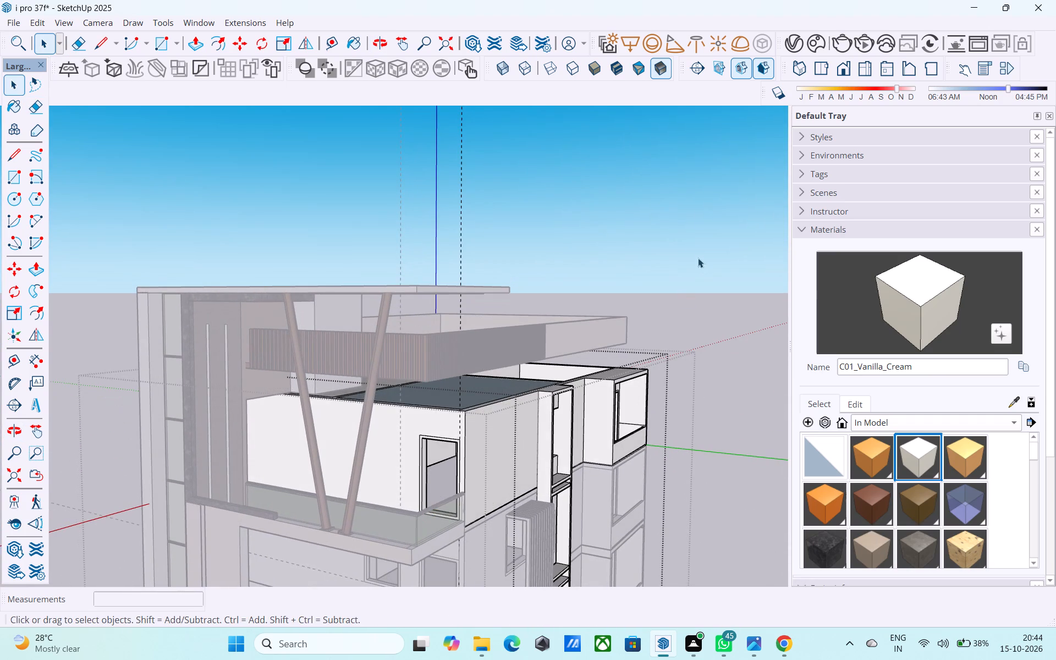
click(692, 243)
middle_drag(667, 271, 344, 312)
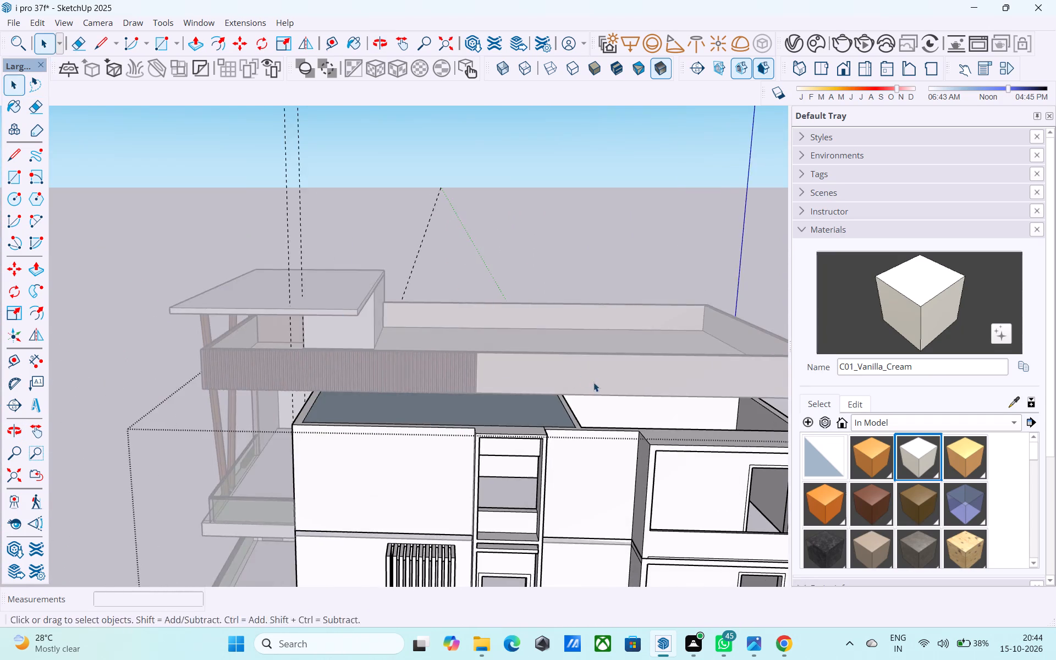
middle_drag(589, 379, 724, 301)
middle_drag(587, 316, 234, 335)
scroll(189, 344, up, 1)
scroll(189, 343, down, 6)
middle_drag(498, 344, 287, 354)
double_click(428, 321)
Move the raised roof parapet group down about 3' 4" so its lower rear corner meets the walls' top corner.
middle_drag(476, 345, 407, 341)
scroll(402, 343, up, 1)
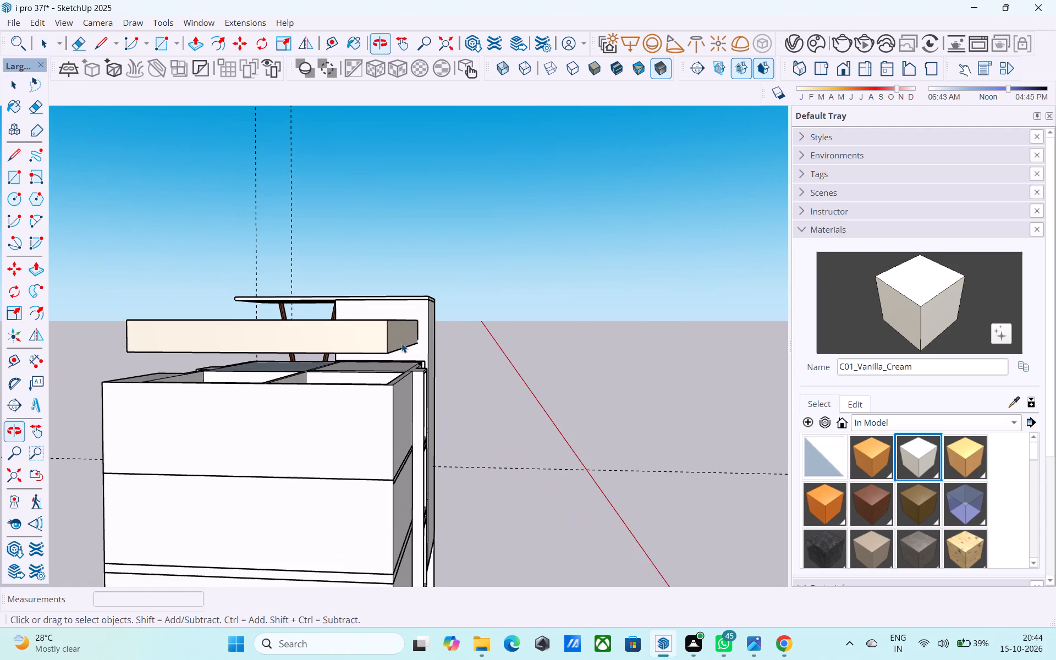
click(402, 343)
scroll(362, 348, up, 6)
key(m)
scroll(410, 358, up, 1)
scroll(410, 358, down, 1)
scroll(411, 358, up, 6)
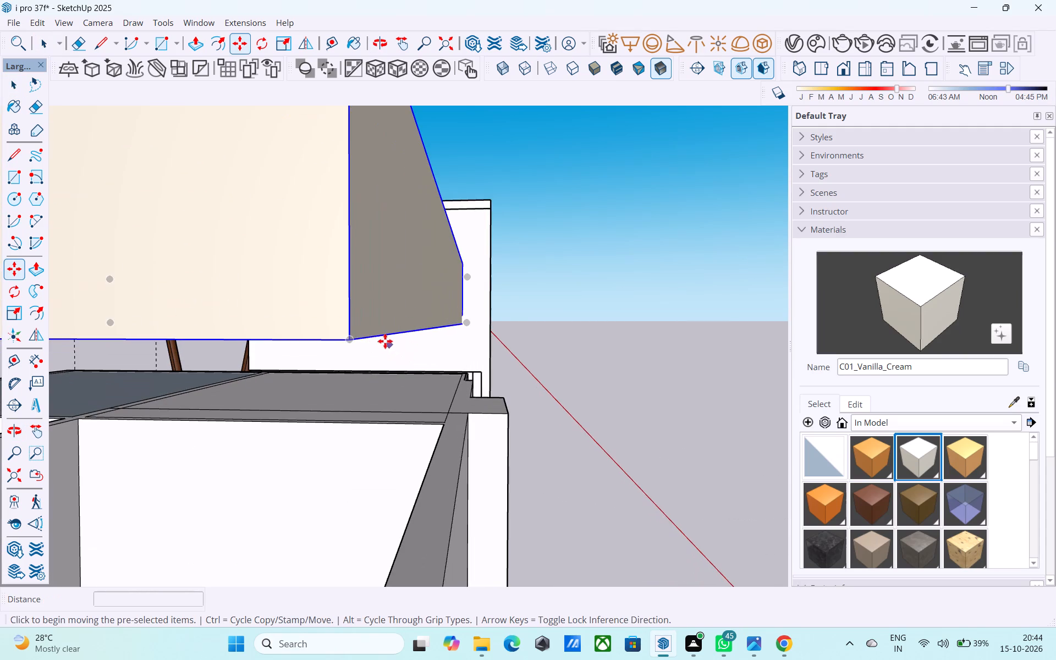
scroll(377, 338, down, 4)
click(365, 334)
click(395, 510)
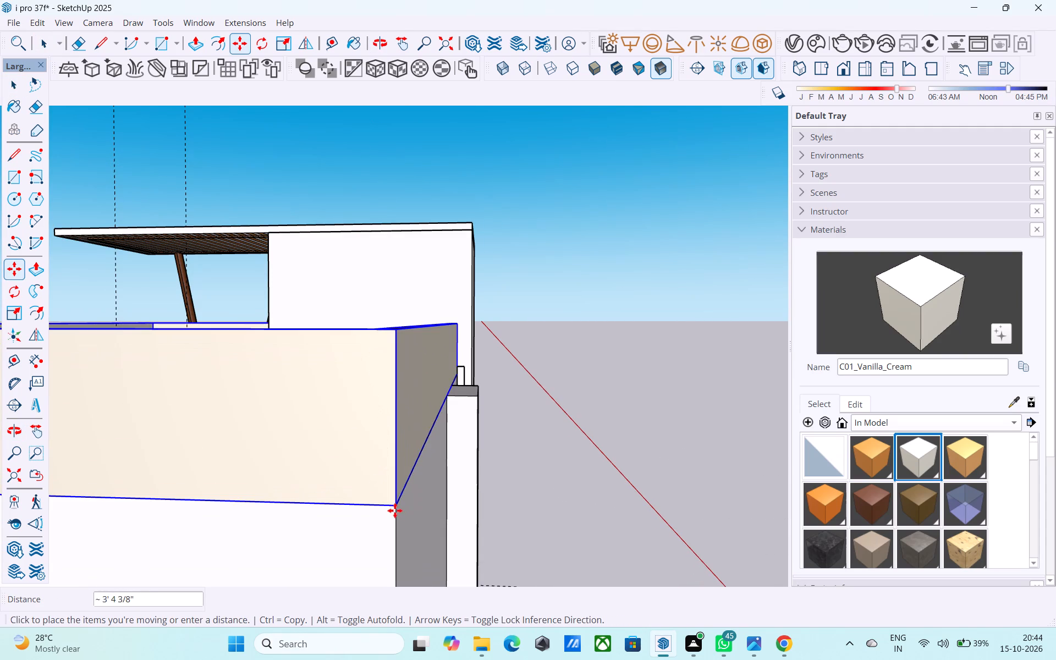
Check the lowered parapet, its soffit and the top-floor balcony from the front of the house.
scroll(478, 459, down, 9)
middle_drag(422, 505, 856, 434)
middle_drag(470, 422, 826, 404)
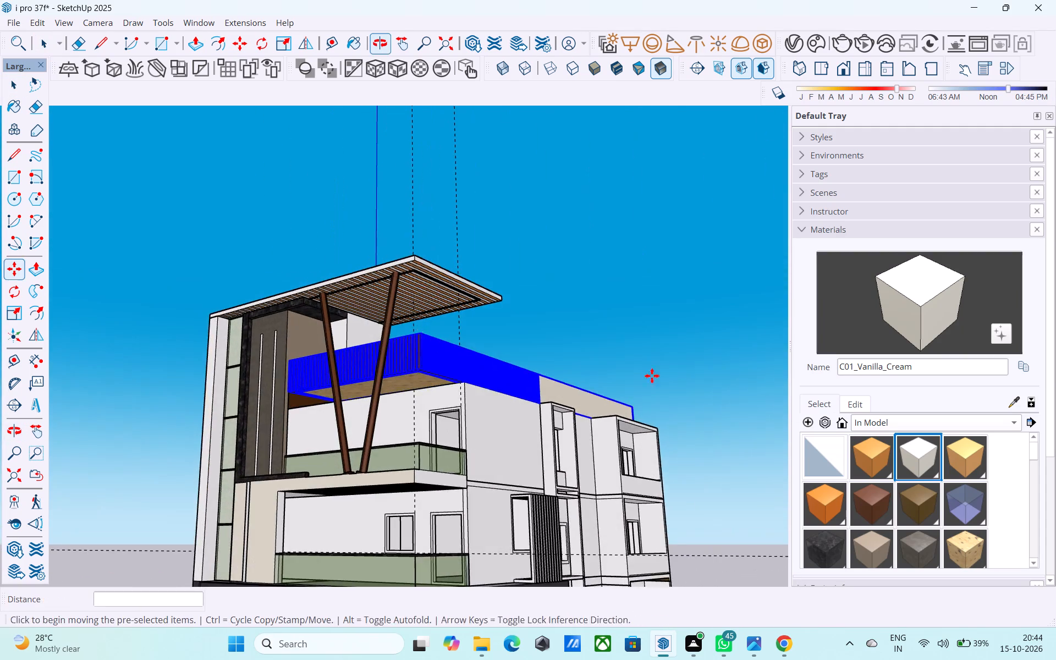
middle_drag(473, 399, 562, 426)
scroll(371, 420, up, 10)
key(space)
shift+middle_drag(537, 434, 525, 374)
scroll(546, 384, up, 5)
middle_drag(602, 452, 599, 420)
scroll(599, 417, down, 7)
scroll(596, 410, up, 1)
scroll(593, 410, down, 7)
middle_drag(601, 411, 428, 527)
scroll(420, 491, down, 19)
scroll(421, 474, down, 2)
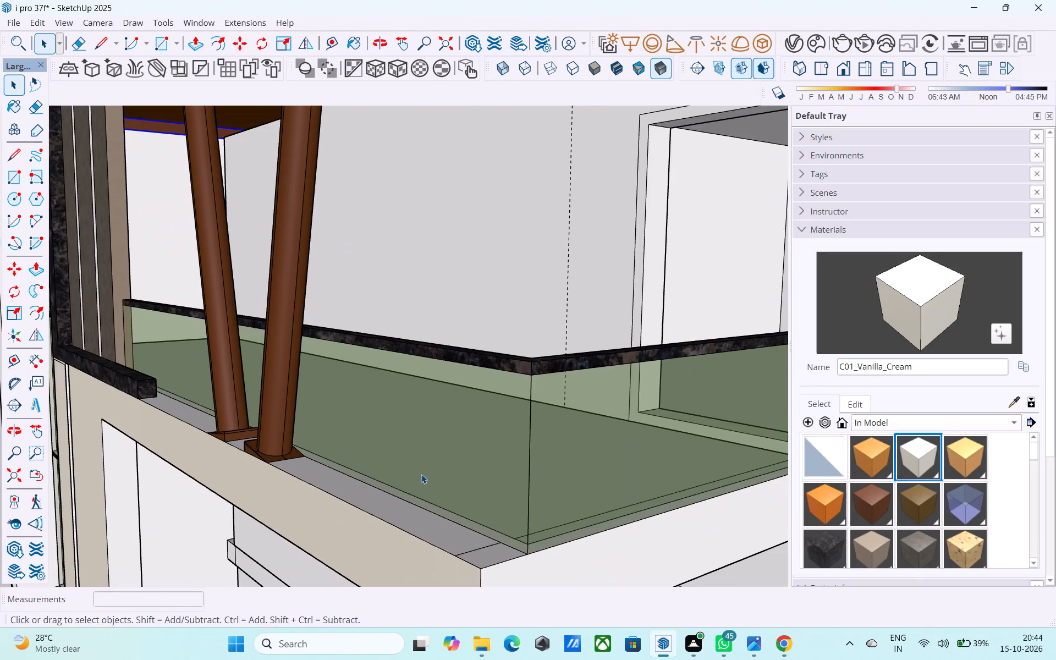
Save the model.
scroll(421, 474, down, 3)
key(ctrl+s)
key(space)
Open the front facade group and erase the stray edge crossing the upper balcony slab's top at the outer corner.
scroll(425, 471, down, 11)
middle_drag(424, 476, 398, 537)
scroll(415, 535, up, 6)
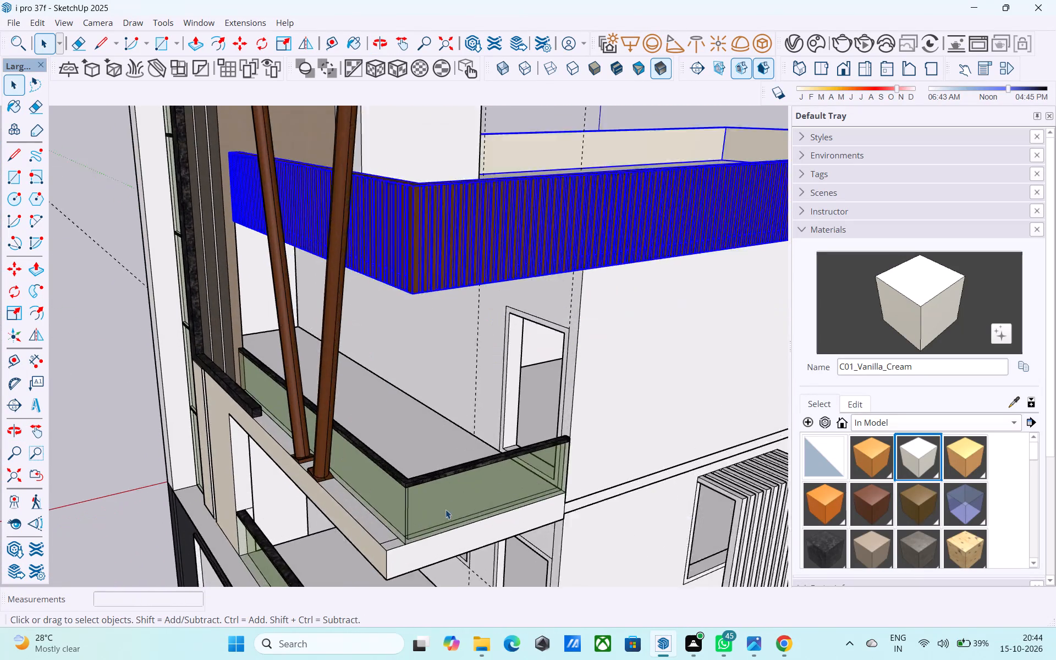
scroll(446, 509, up, 4)
click(368, 552)
scroll(365, 562, up, 4)
double_click(365, 562)
scroll(365, 562, up, 5)
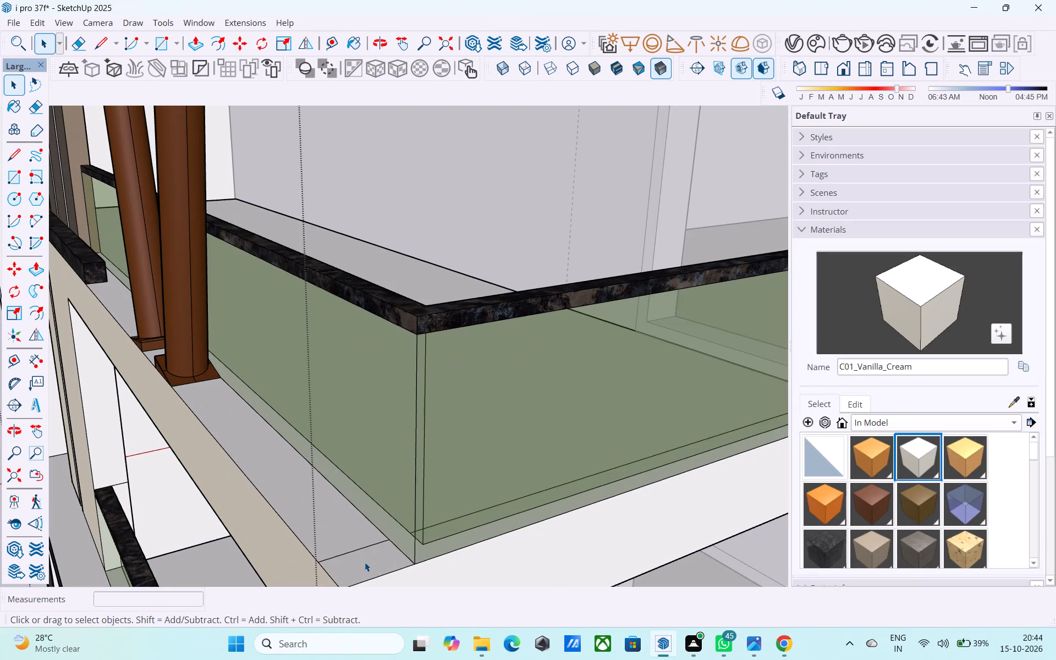
key(e)
drag(360, 550, 350, 536)
scroll(347, 528, down, 2)
middle_click(347, 528)
scroll(347, 528, up, 1)
scroll(347, 528, down, 13)
key(space)
Erase the stray edges on top of the base plates of both slanted brown columns on the upper balcony.
middle_drag(333, 517, 482, 511)
scroll(447, 470, up, 11)
middle_drag(402, 477, 478, 478)
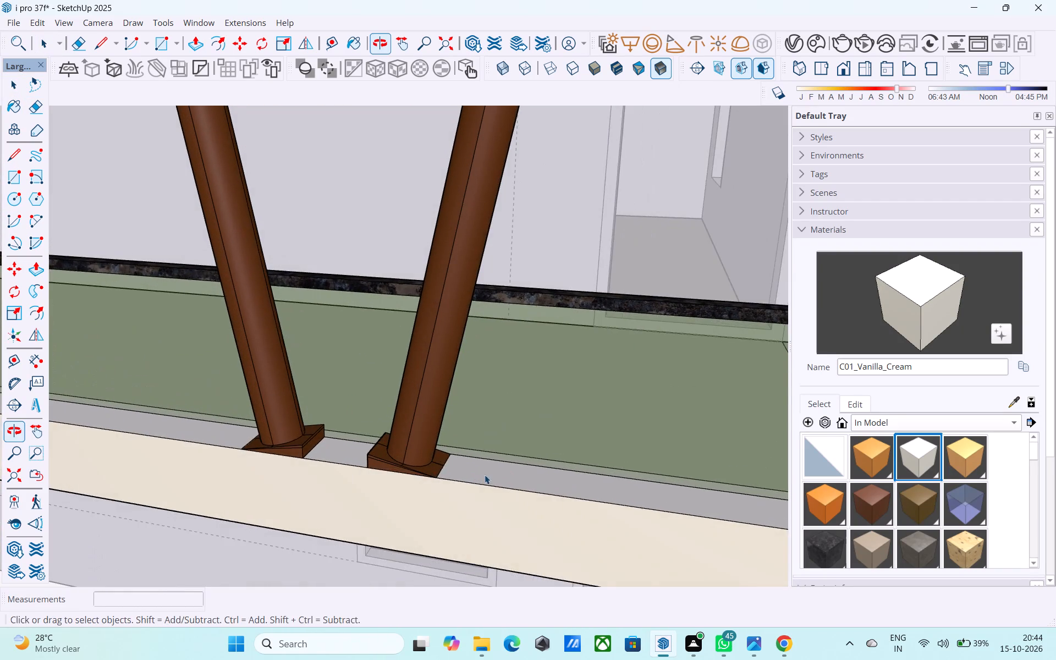
scroll(485, 474, down, 6)
middle_drag(450, 514, 565, 548)
scroll(517, 472, up, 7)
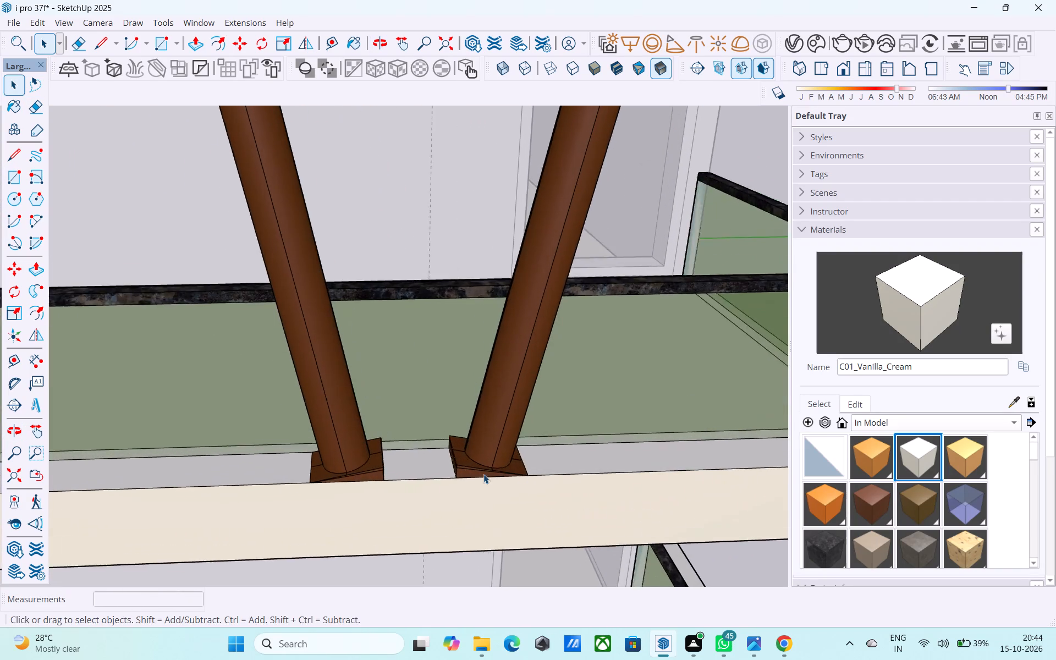
middle_drag(475, 501, 450, 547)
scroll(450, 547, down, 1)
scroll(428, 442, up, 9)
key(e)
drag(474, 475, 474, 478)
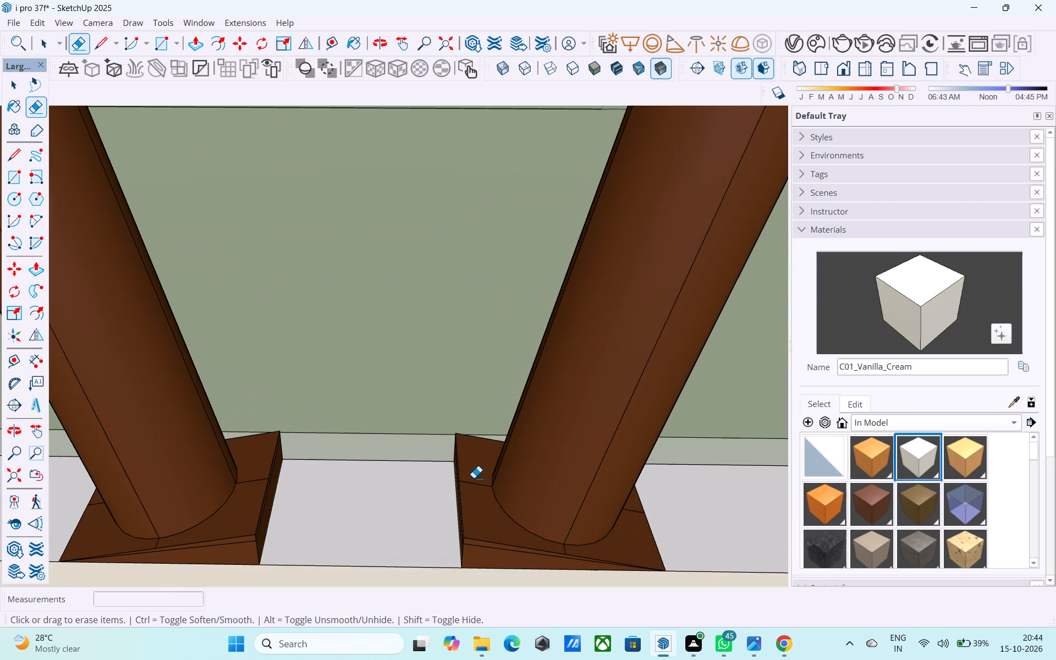
drag(474, 478, 474, 483)
middle_drag(643, 497, 574, 474)
scroll(604, 521, up, 3)
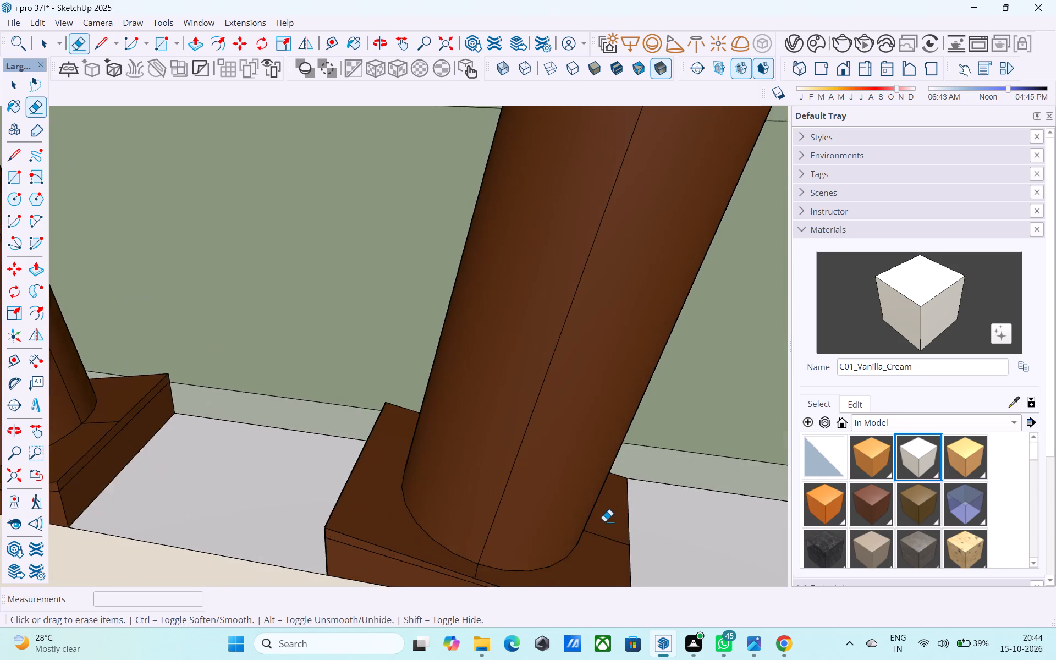
scroll(604, 521, up, 4)
drag(604, 526, 607, 541)
scroll(647, 507, down, 11)
scroll(405, 503, up, 2)
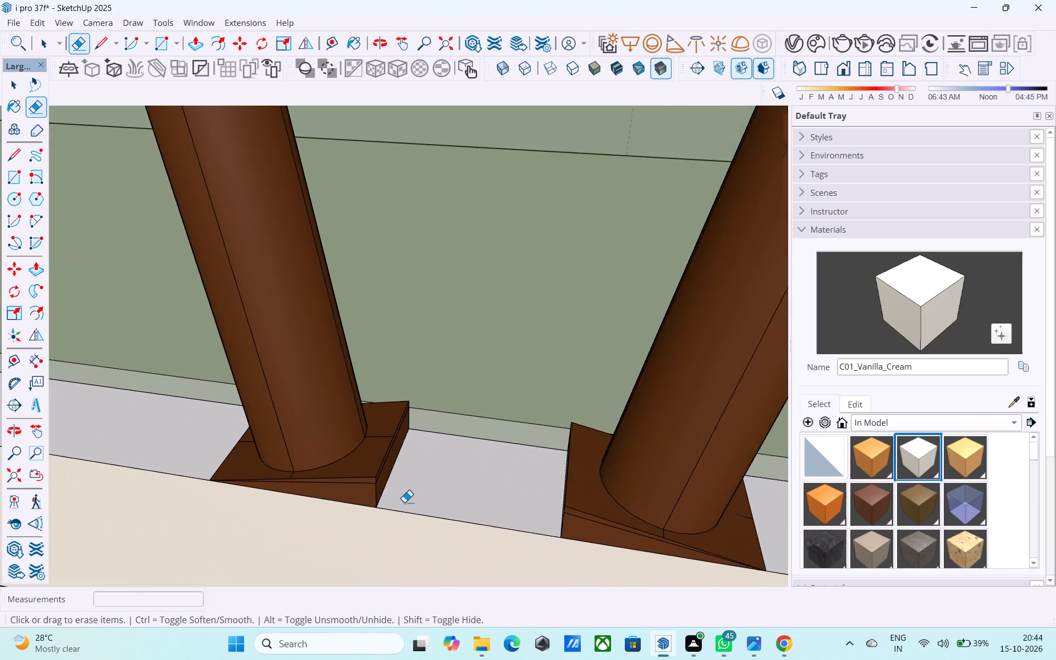
scroll(404, 502, up, 7)
drag(394, 420, 397, 434)
shift+middle_drag(212, 498, 378, 468)
shift+scroll(212, 498, up, 1)
scroll(378, 468, up, 7)
click(414, 468)
shift+middle_drag(312, 457, 488, 488)
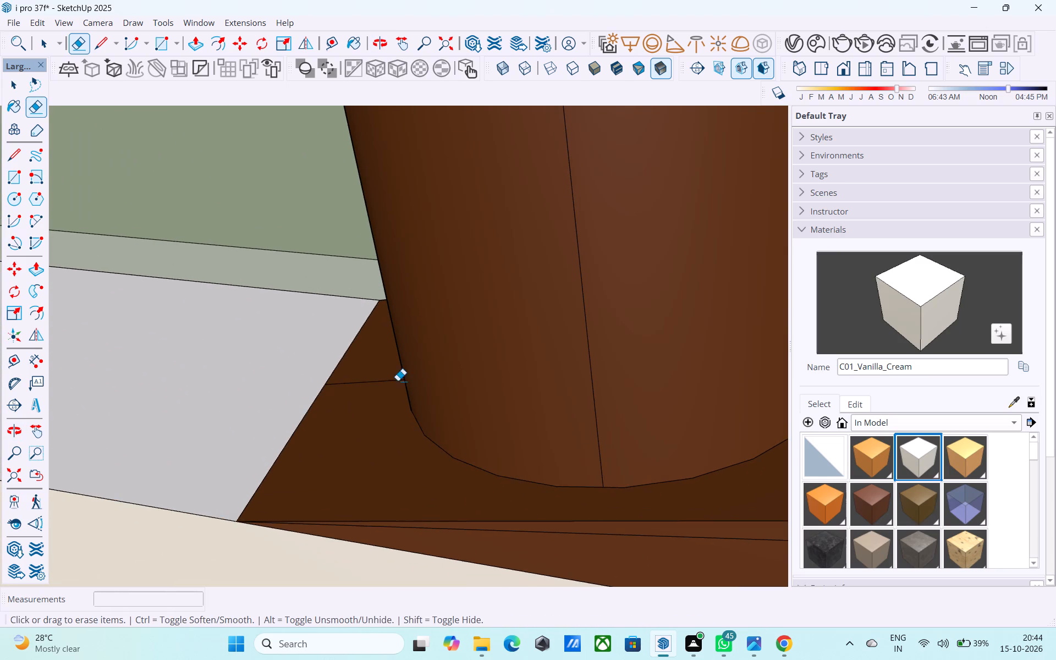
drag(389, 375, 375, 389)
scroll(349, 407, down, 20)
scroll(349, 407, down, 11)
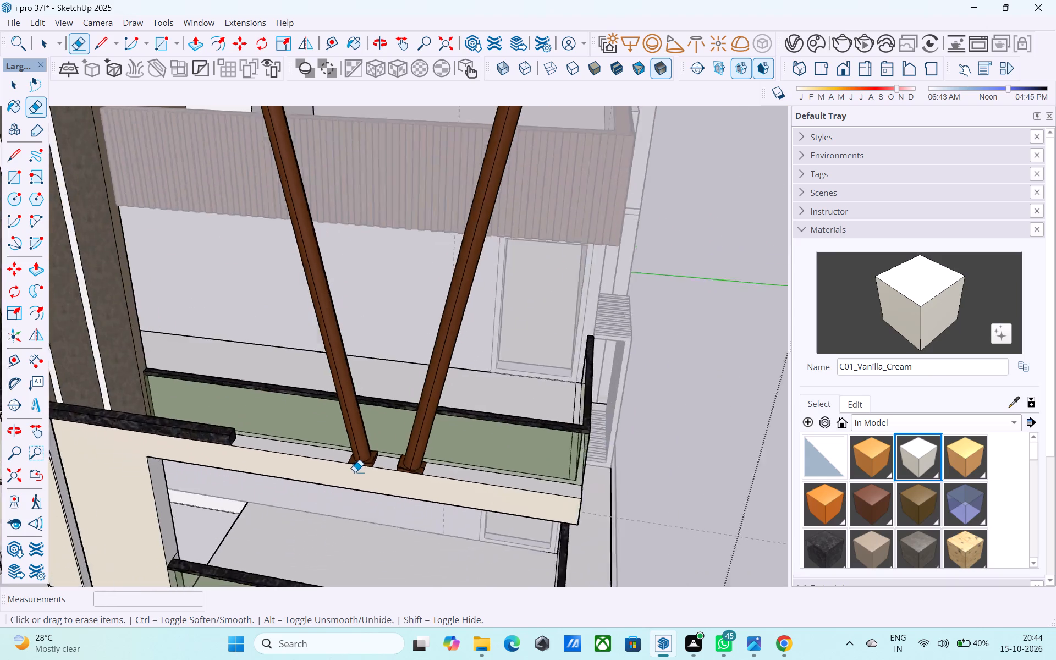
Review the front facade's balconies and slanted columns from several angles and finish editing the group.
scroll(355, 472, down, 19)
middle_drag(357, 468, 375, 440)
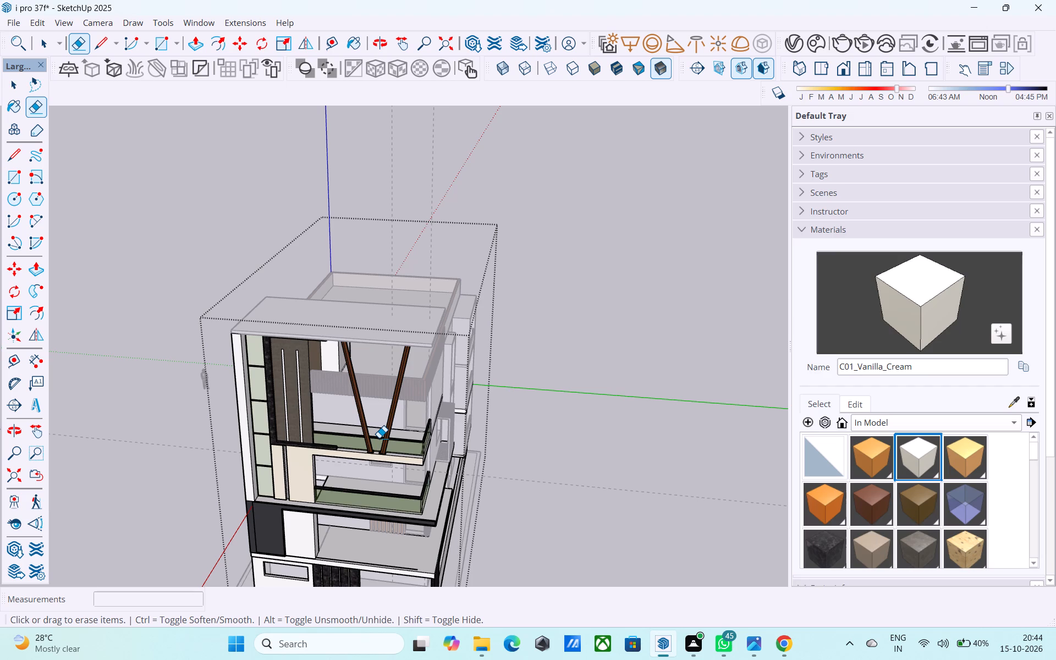
key(space)
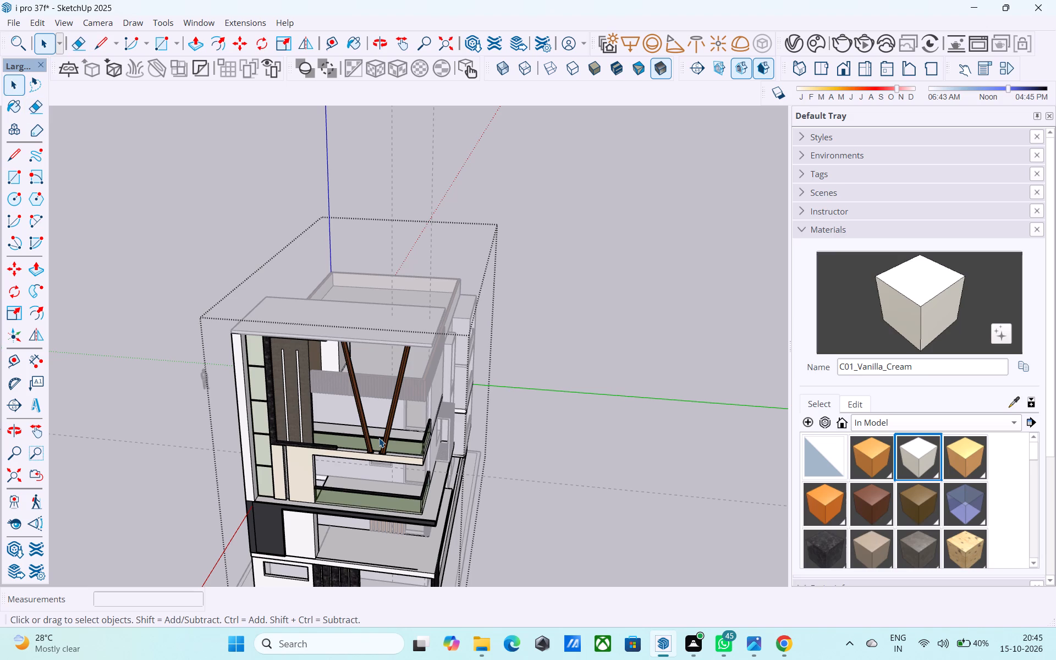
middle_drag(382, 503, 402, 460)
scroll(402, 457, up, 3)
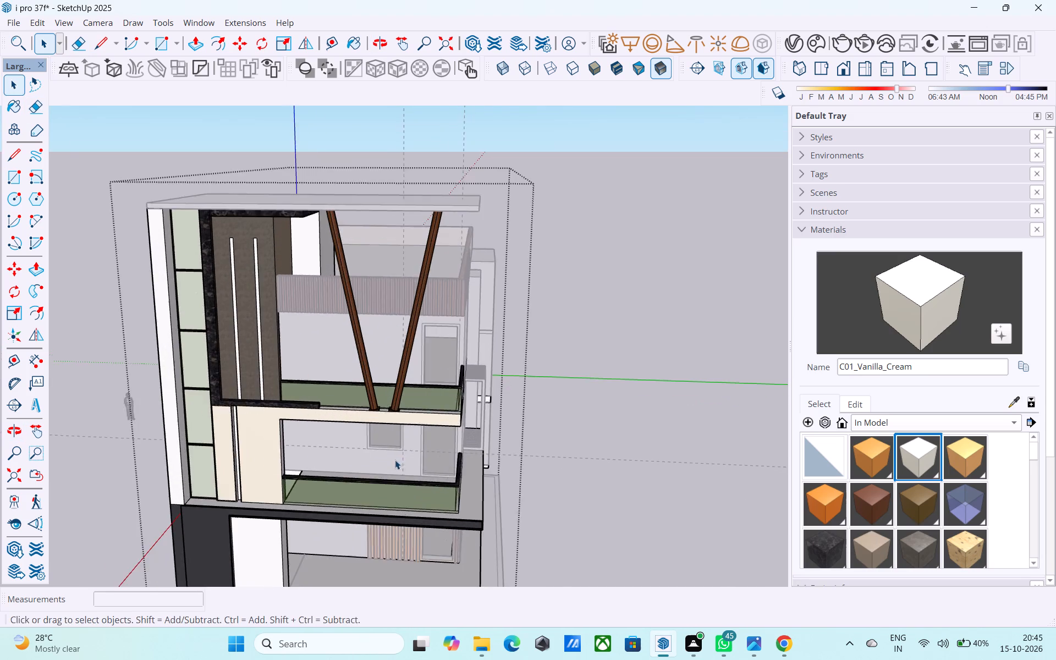
scroll(395, 460, up, 2)
middle_drag(394, 461, 362, 431)
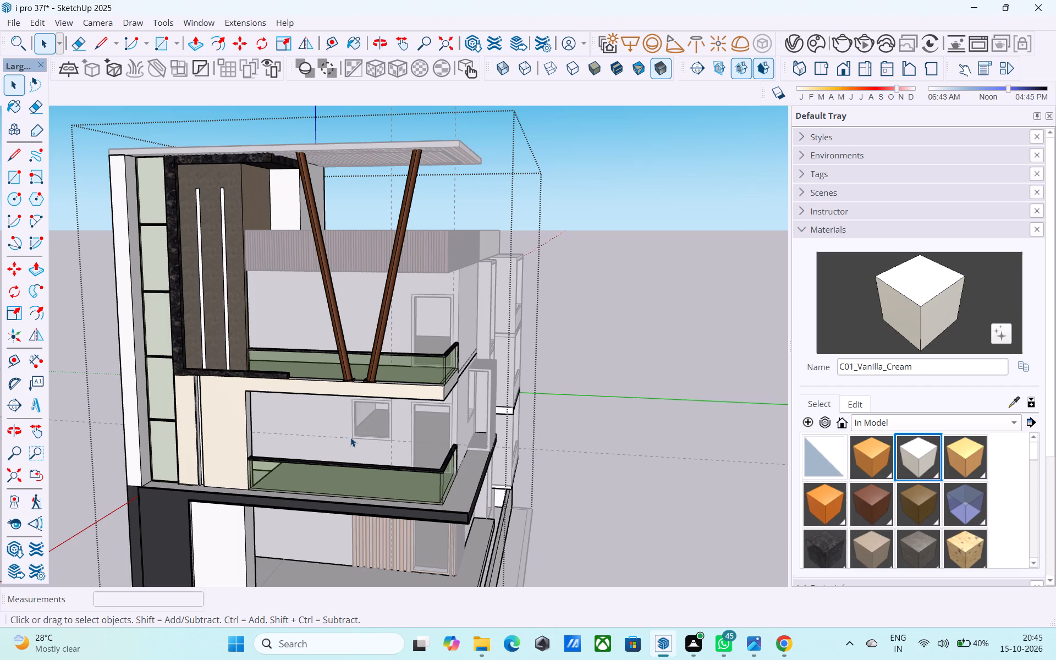
middle_drag(350, 437, 372, 425)
middle_drag(371, 422, 326, 436)
scroll(328, 435, down, 2)
middle_drag(329, 435, 377, 421)
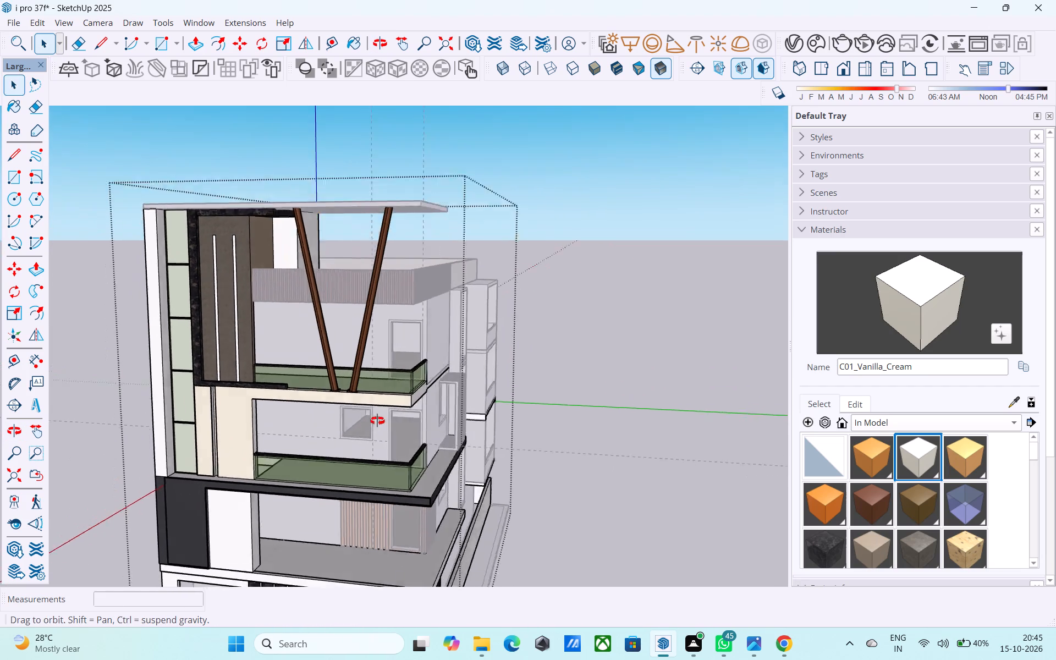
middle_drag(377, 421, 377, 418)
scroll(402, 427, up, 11)
scroll(472, 382, down, 6)
click(631, 337)
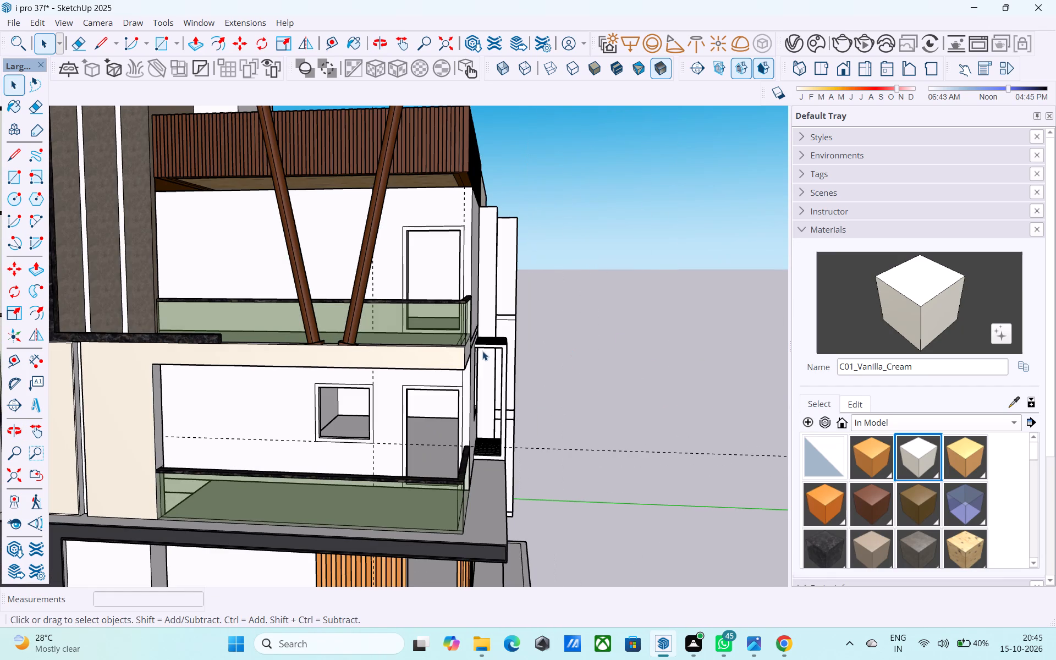
Examine the front facade's balconies, slanted columns and slatted parapet from above and below.
middle_drag(395, 353, 391, 377)
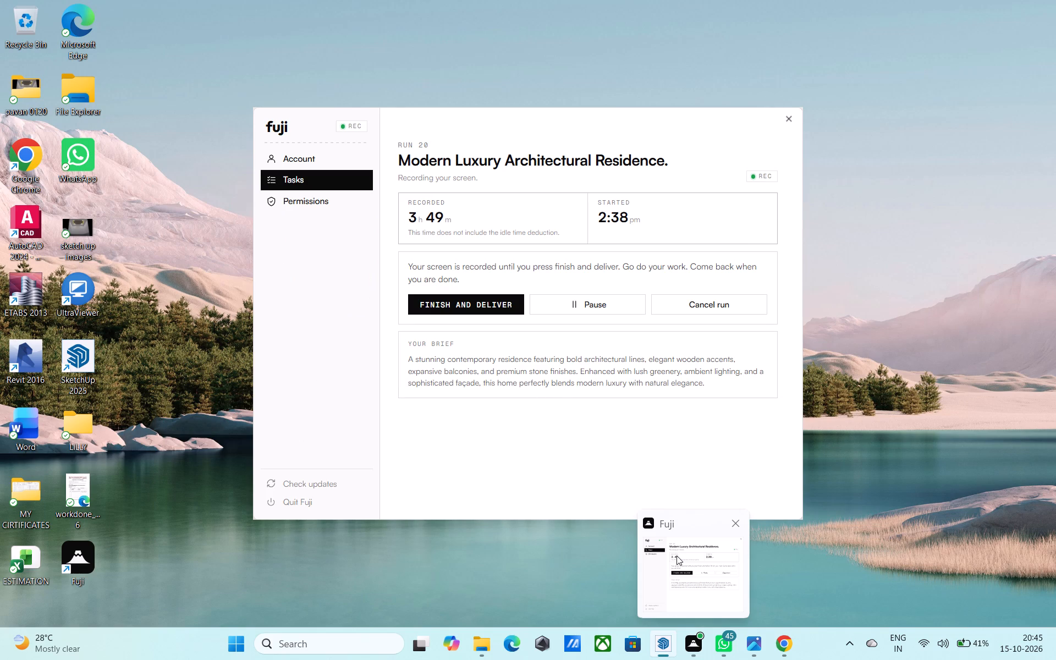
scroll(480, 360, down, 5)
middle_drag(464, 363, 455, 402)
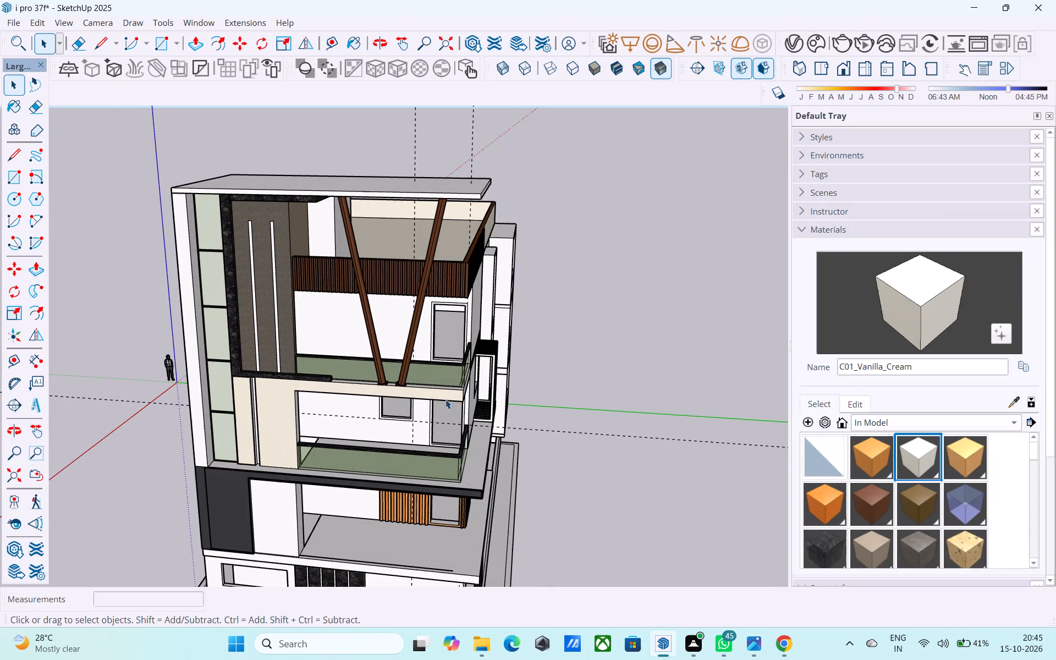
middle_drag(387, 378, 394, 355)
scroll(394, 355, up, 3)
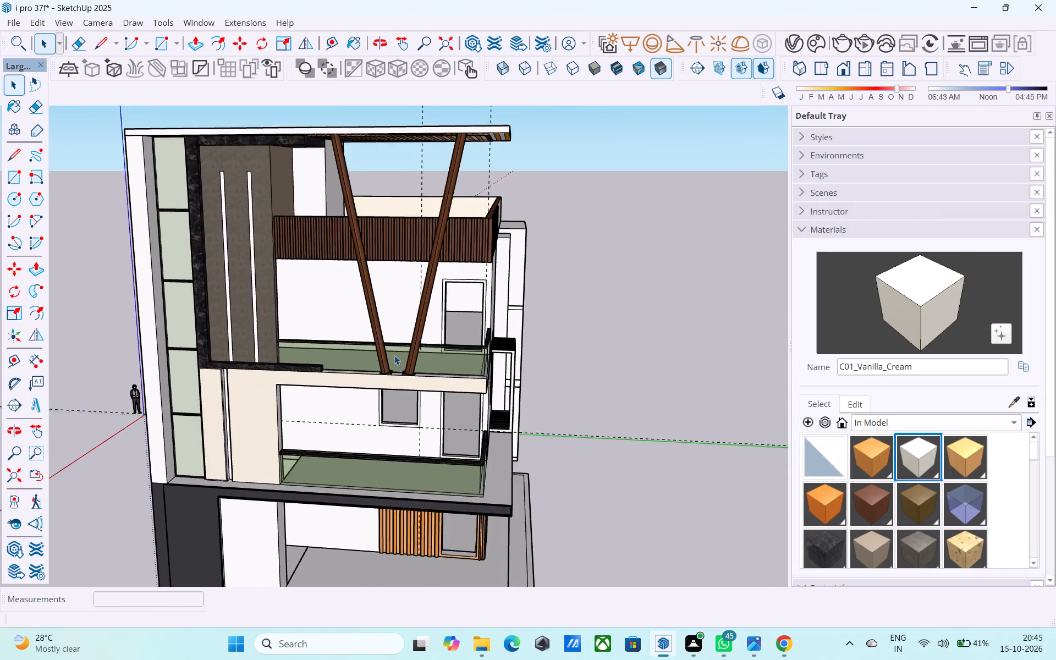
scroll(394, 355, up, 2)
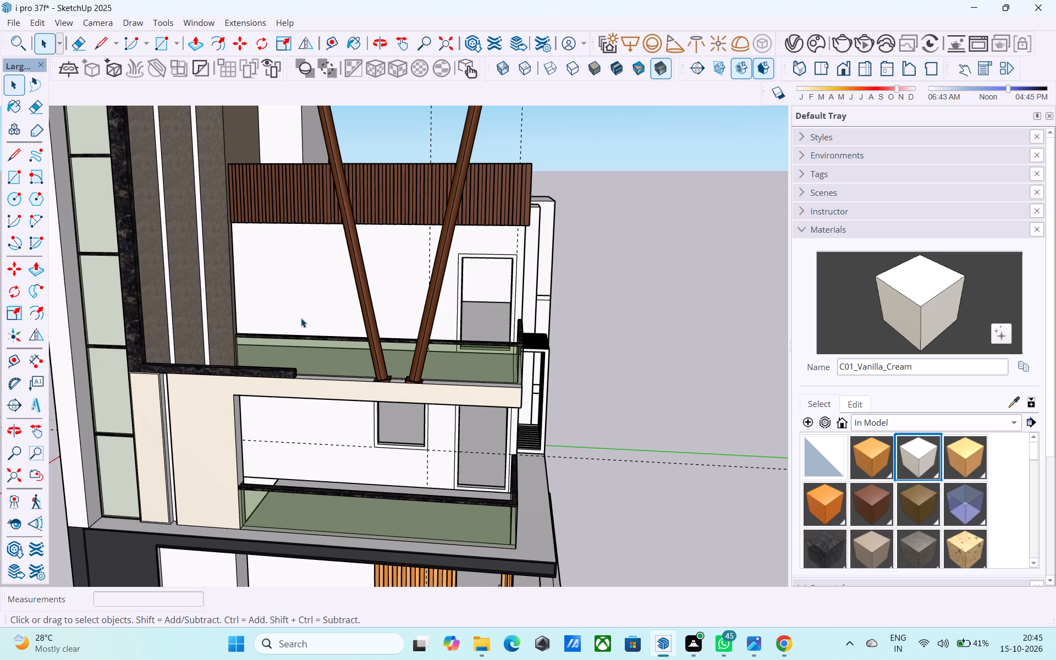
middle_drag(301, 318, 331, 334)
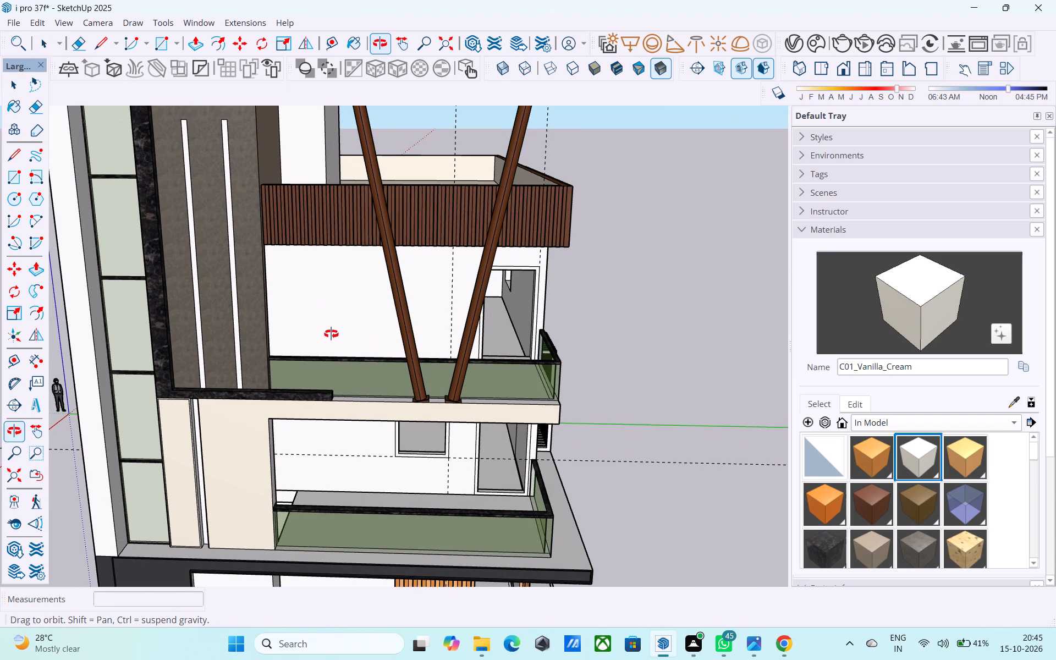
middle_drag(331, 334, 338, 304)
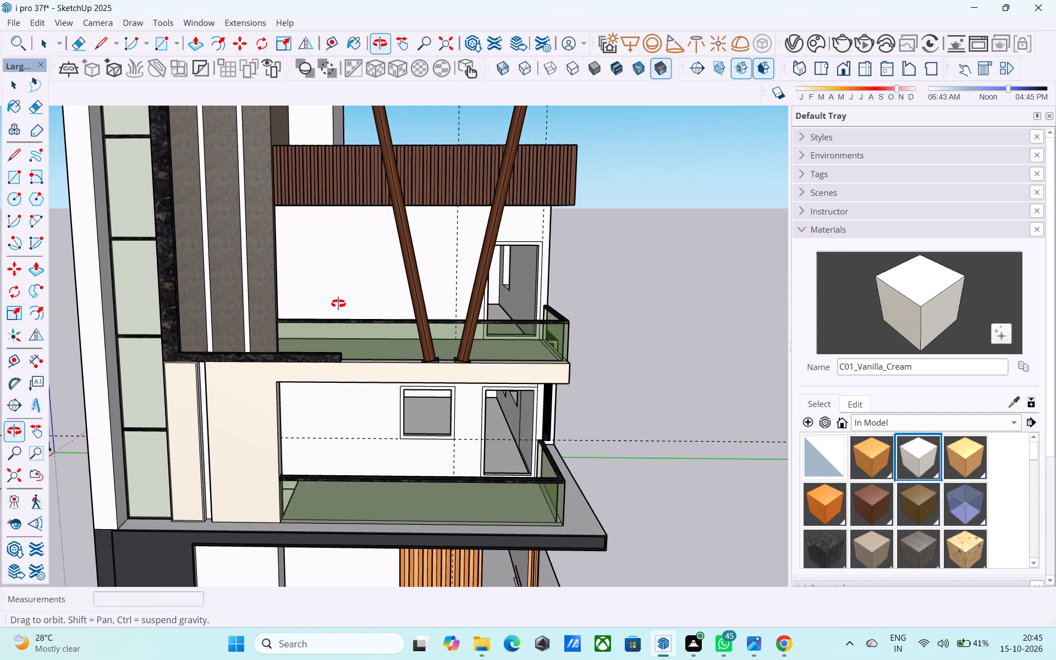
middle_drag(338, 304, 334, 240)
scroll(338, 304, up, 1)
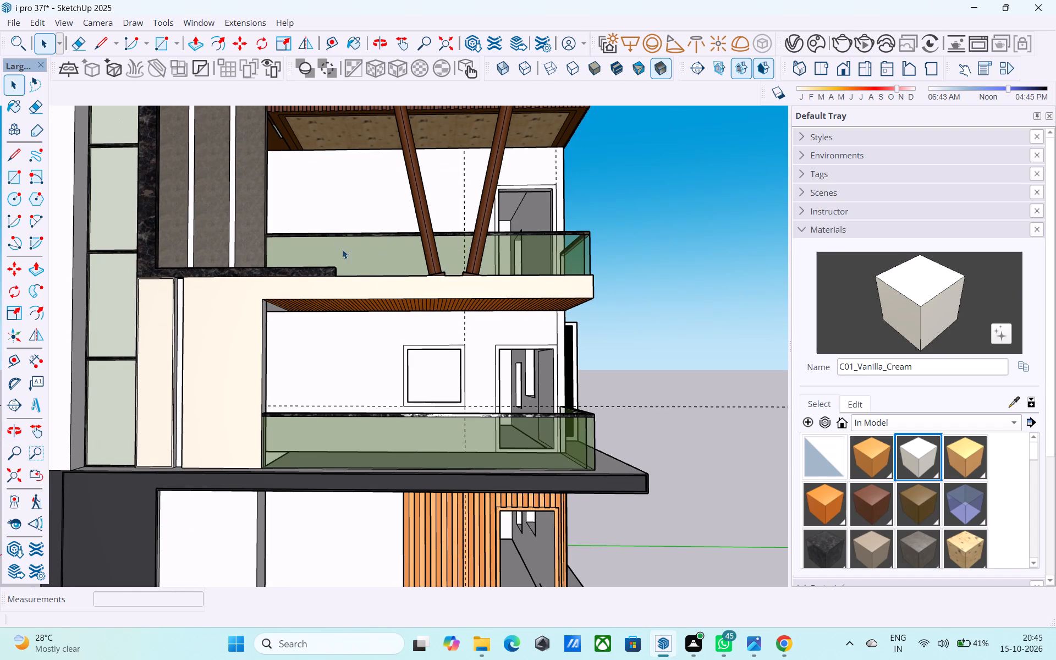
Open the wall group behind the lower balcony and inspect the vertical edge at its outer corner.
scroll(561, 324, up, 11)
scroll(570, 333, down, 1)
scroll(570, 333, up, 2)
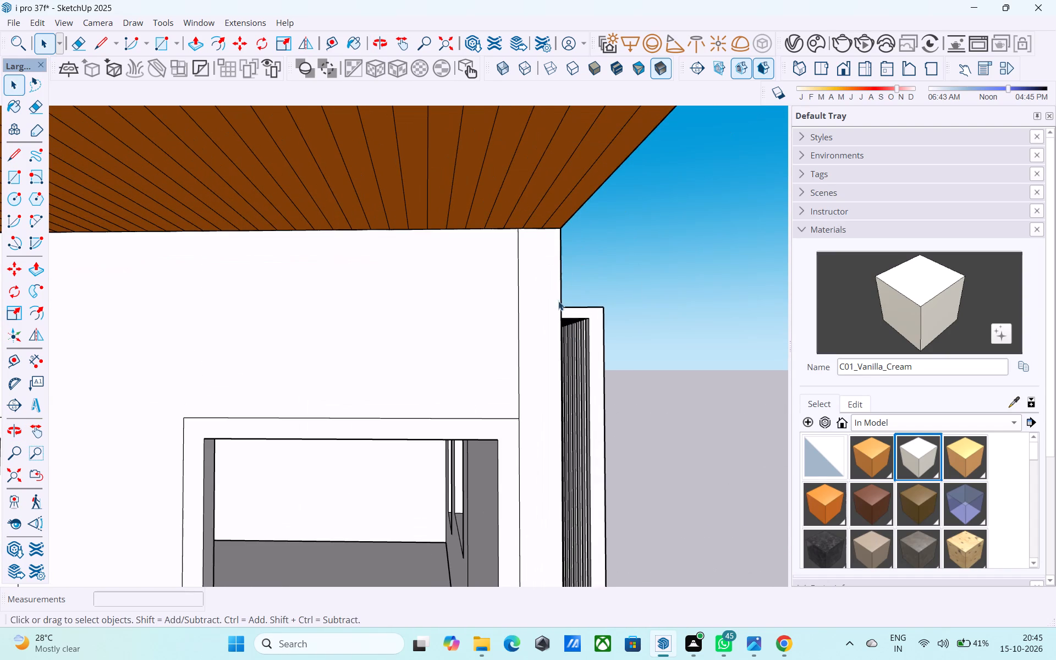
click(515, 276)
scroll(508, 277, down, 6)
triple_click(499, 296)
scroll(509, 299, down, 3)
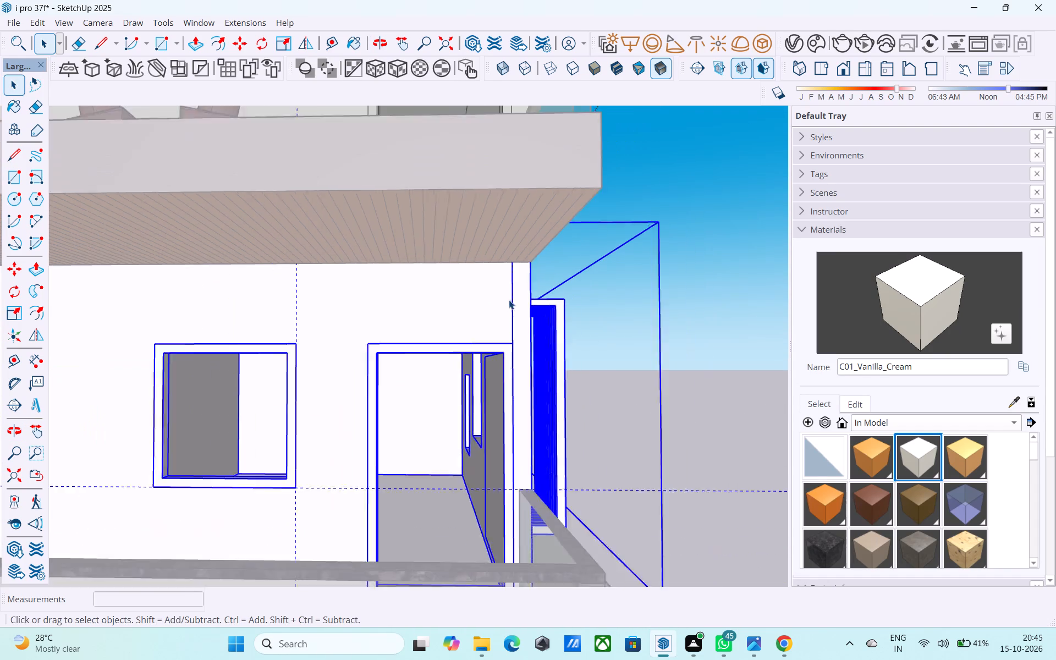
scroll(509, 300, down, 2)
double_click(503, 305)
middle_drag(507, 307, 413, 312)
scroll(399, 323, up, 4)
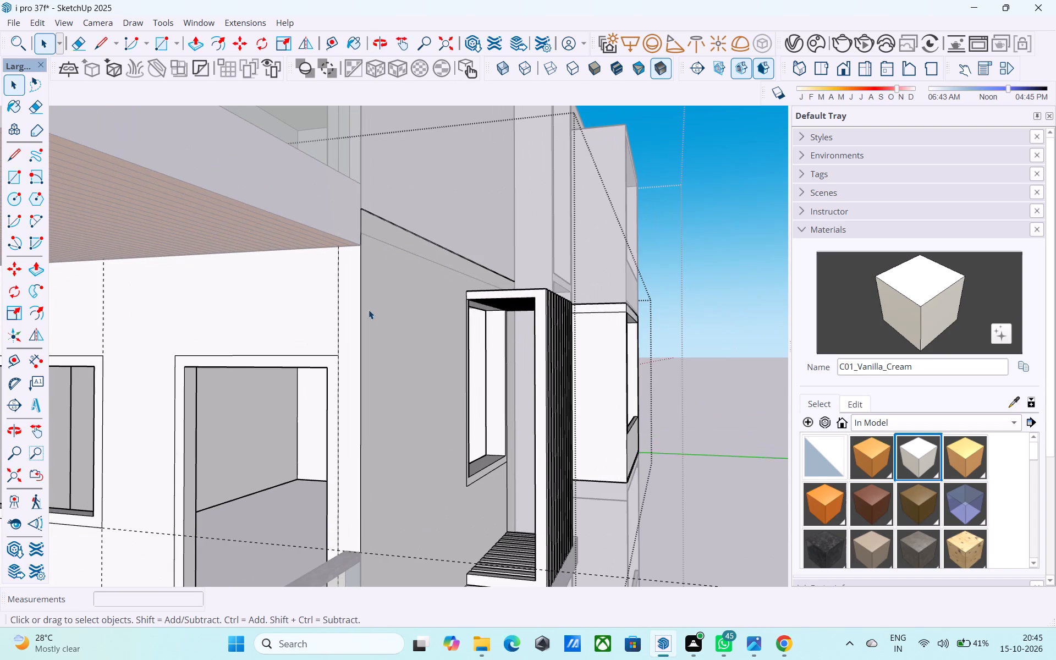
click(360, 304)
middle_drag(365, 304, 374, 310)
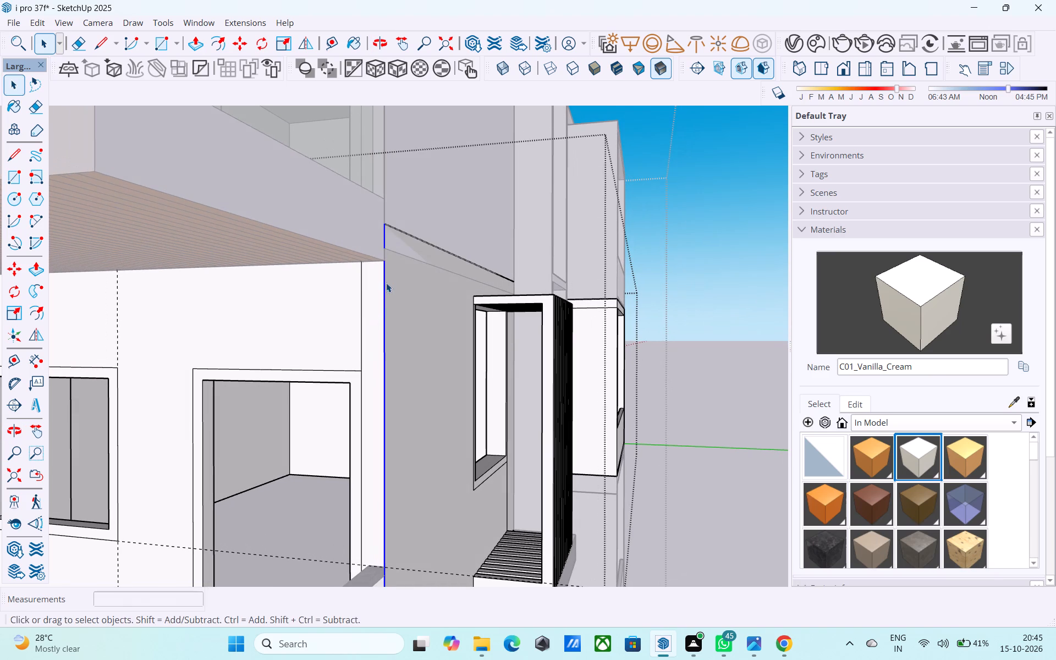
Examine the strip along the top of the side wall where it meets the floor above at the outer corner.
middle_drag(383, 283, 328, 293)
scroll(326, 290, down, 4)
middle_drag(328, 293, 329, 326)
scroll(307, 320, up, 4)
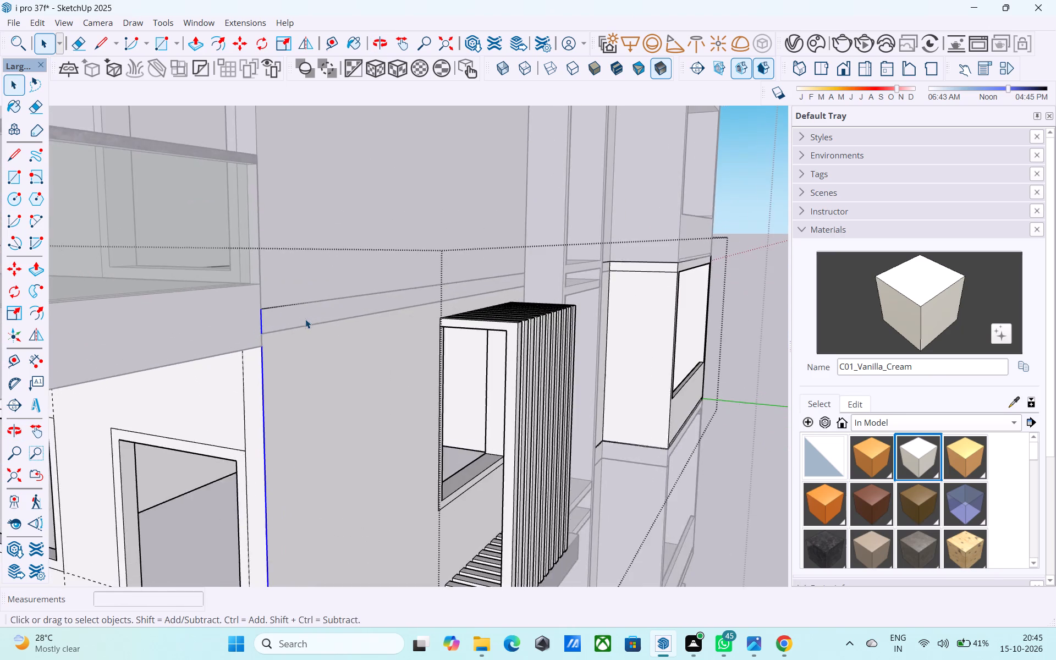
scroll(288, 313, up, 10)
middle_drag(286, 311, 250, 369)
scroll(241, 327, up, 8)
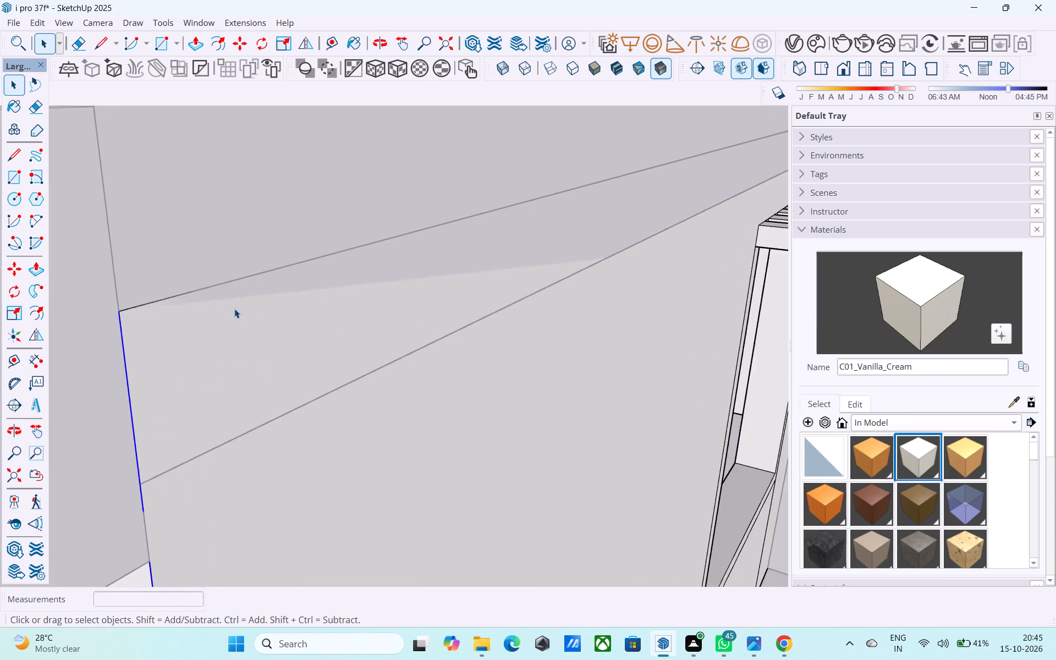
scroll(234, 309, up, 4)
middle_drag(234, 308, 306, 317)
scroll(335, 356, up, 1)
scroll(306, 317, down, 10)
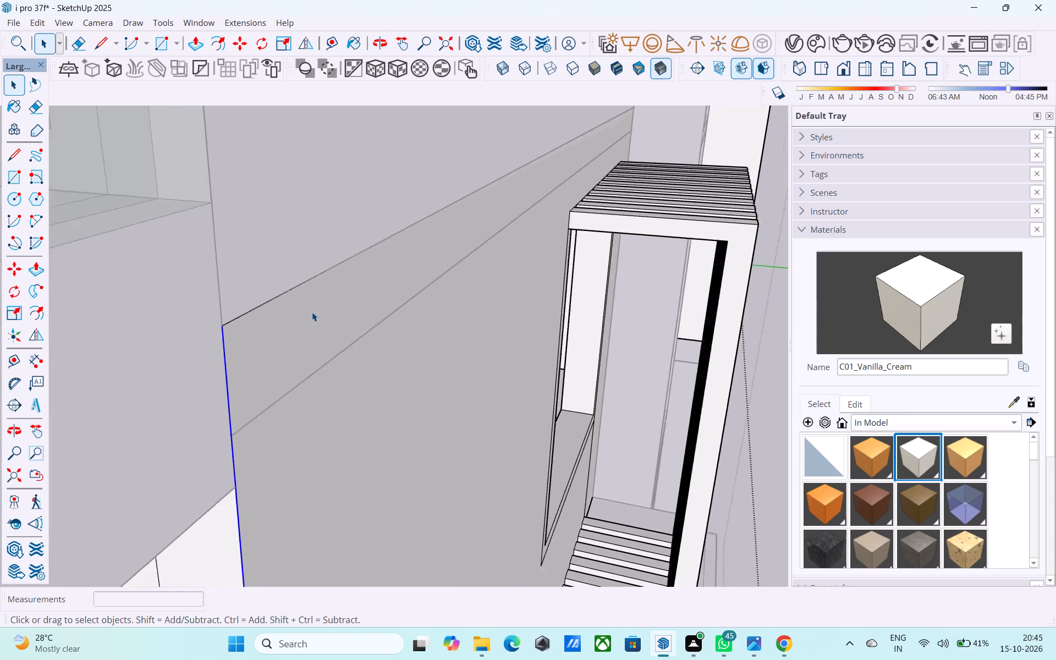
scroll(312, 312, down, 6)
Review the wall group from the side and rear of the house and finish editing it.
middle_drag(312, 317, 258, 290)
scroll(260, 281, down, 16)
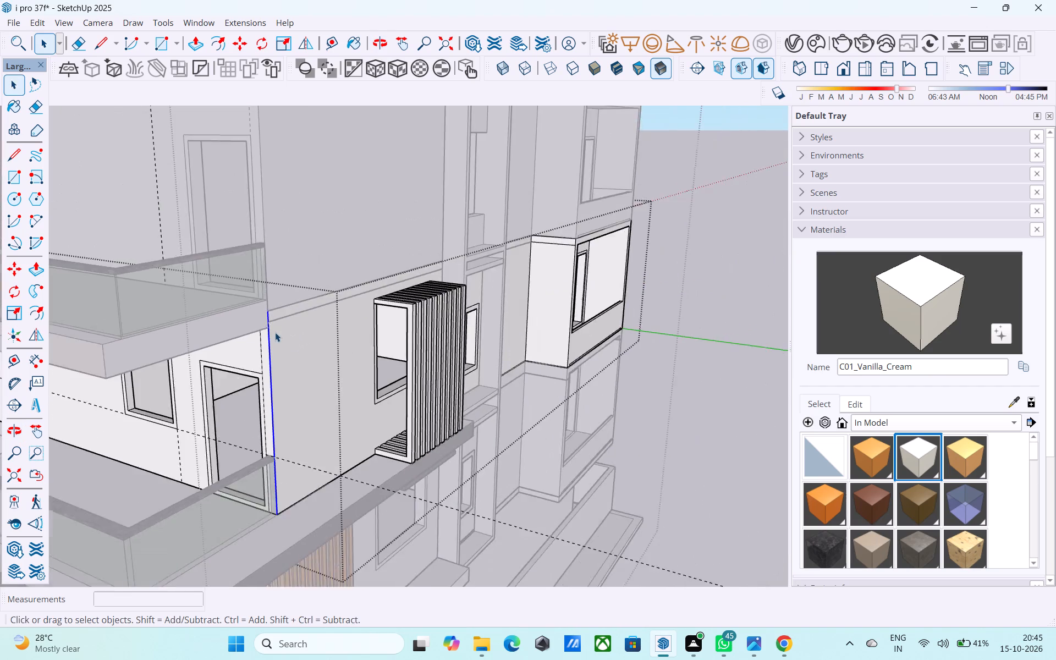
scroll(275, 332, down, 6)
middle_drag(278, 351, 86, 318)
middle_drag(566, 327, 133, 327)
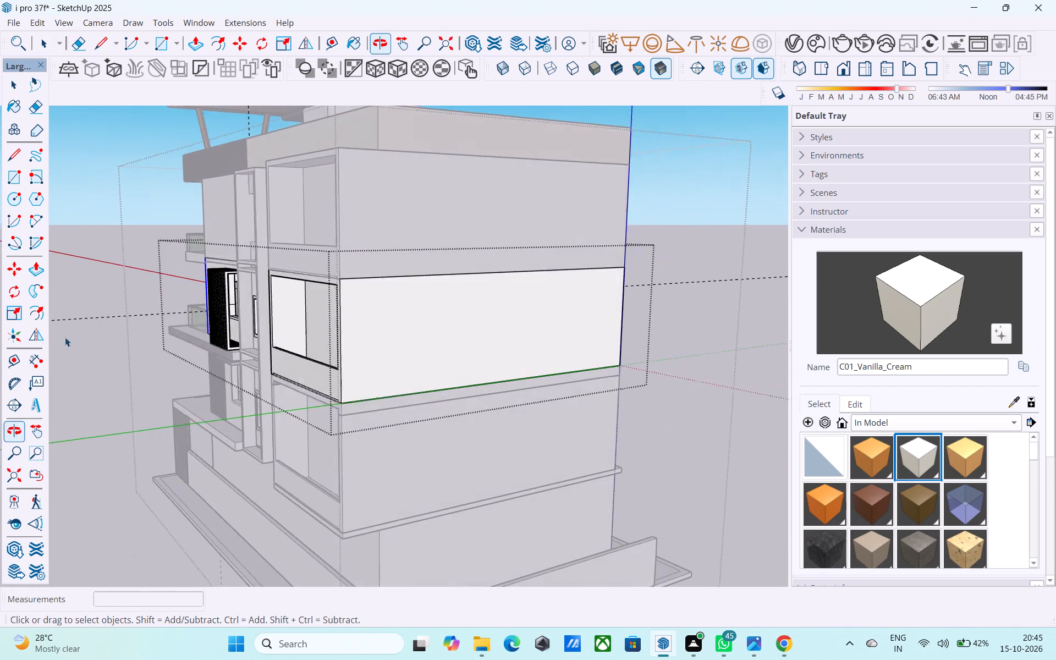
middle_drag(631, 322, 980, 370)
middle_drag(337, 370, 648, 366)
scroll(631, 370, up, 2)
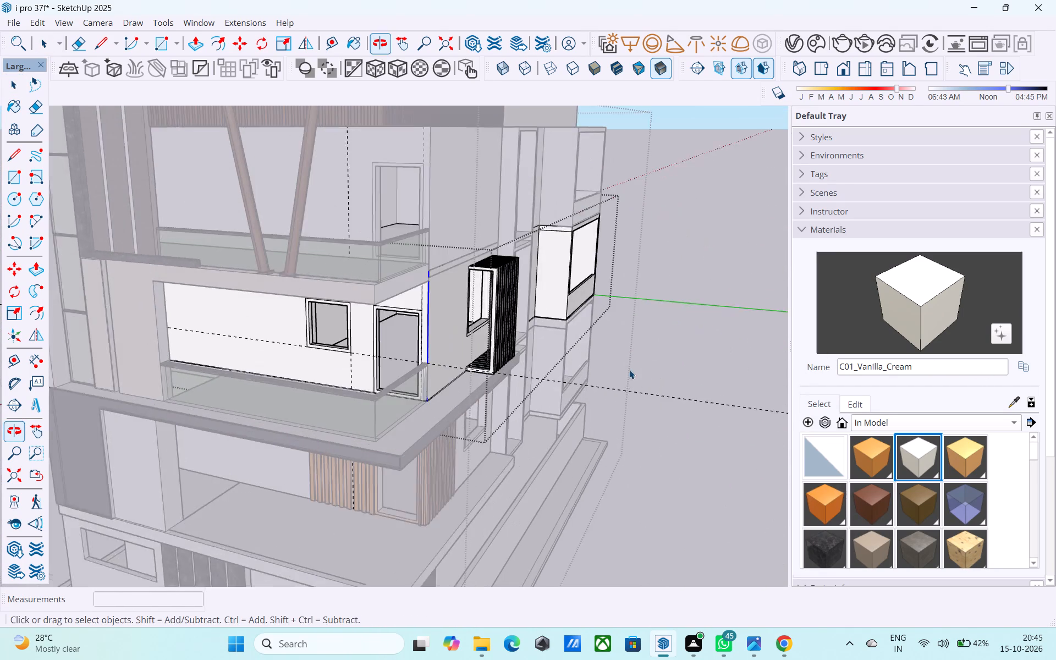
scroll(629, 370, up, 4)
middle_drag(412, 406, 419, 411)
scroll(424, 345, up, 1)
scroll(424, 345, down, 6)
click(633, 303)
Move the lower-balcony floor's wall group 2' sideways, out past the side wall above, to expose its top.
scroll(451, 333, up, 4)
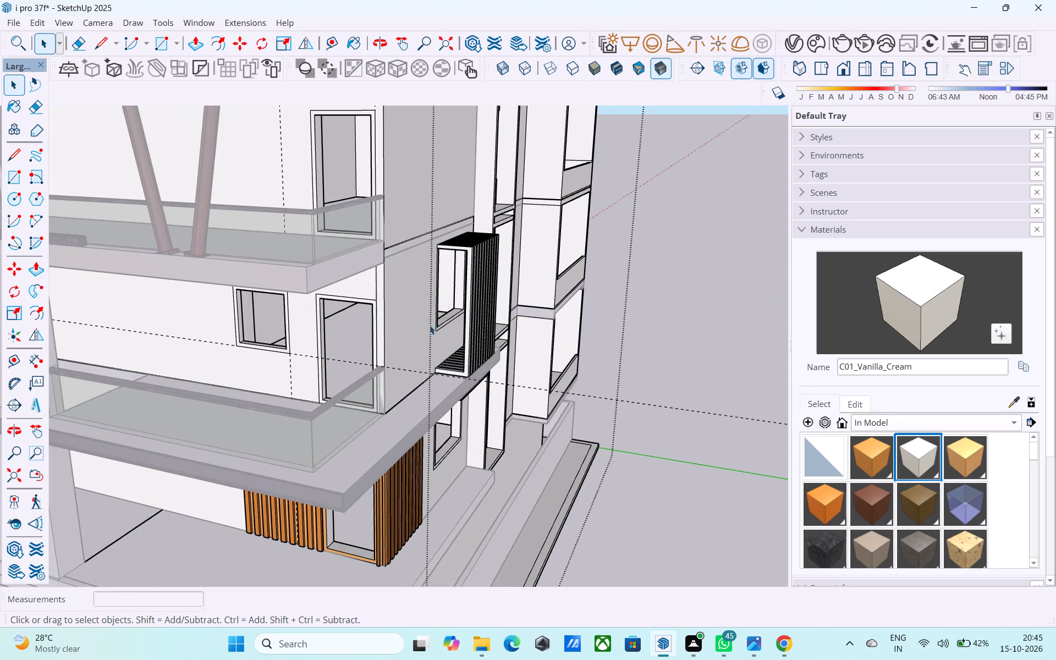
click(400, 315)
scroll(393, 317, up, 4)
scroll(393, 317, down, 8)
scroll(393, 317, up, 4)
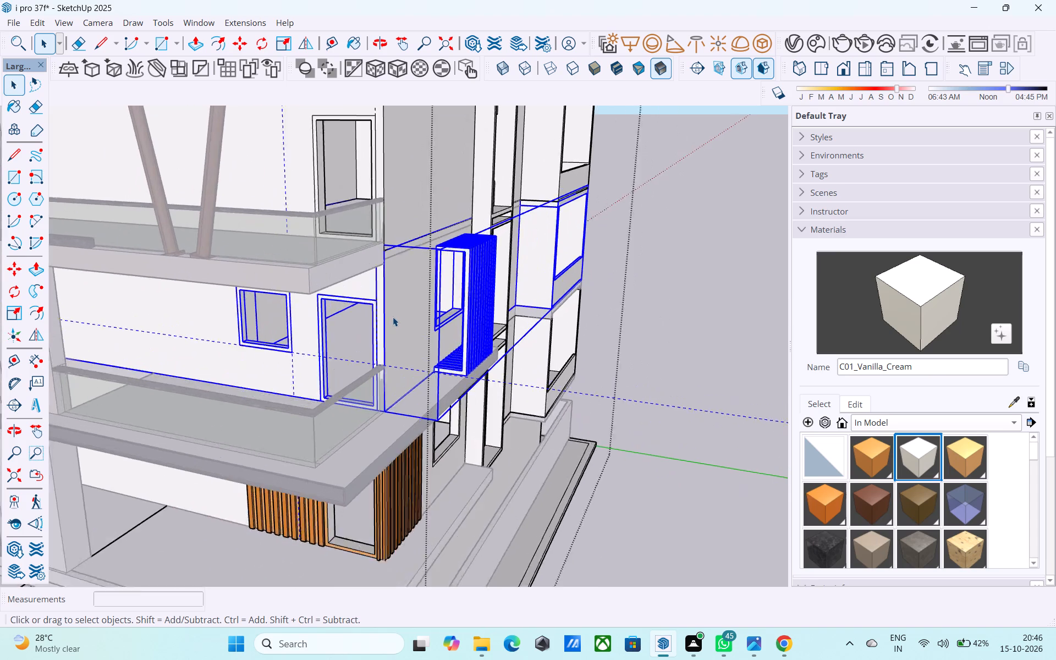
scroll(393, 317, up, 4)
middle_drag(392, 316, 342, 348)
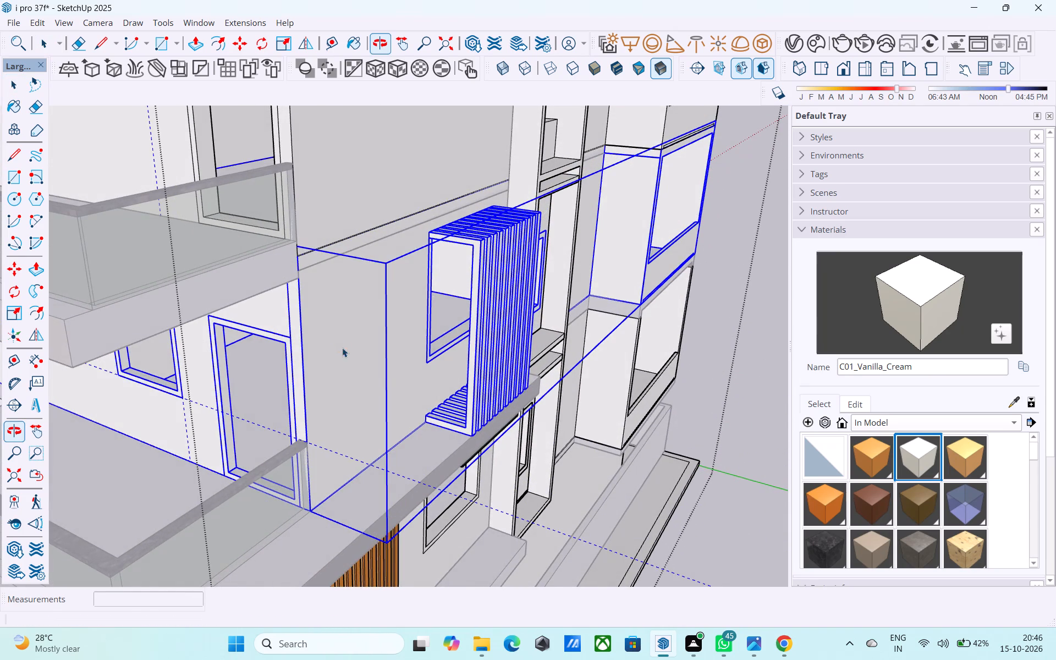
scroll(318, 306, up, 3)
middle_drag(318, 306, 326, 315)
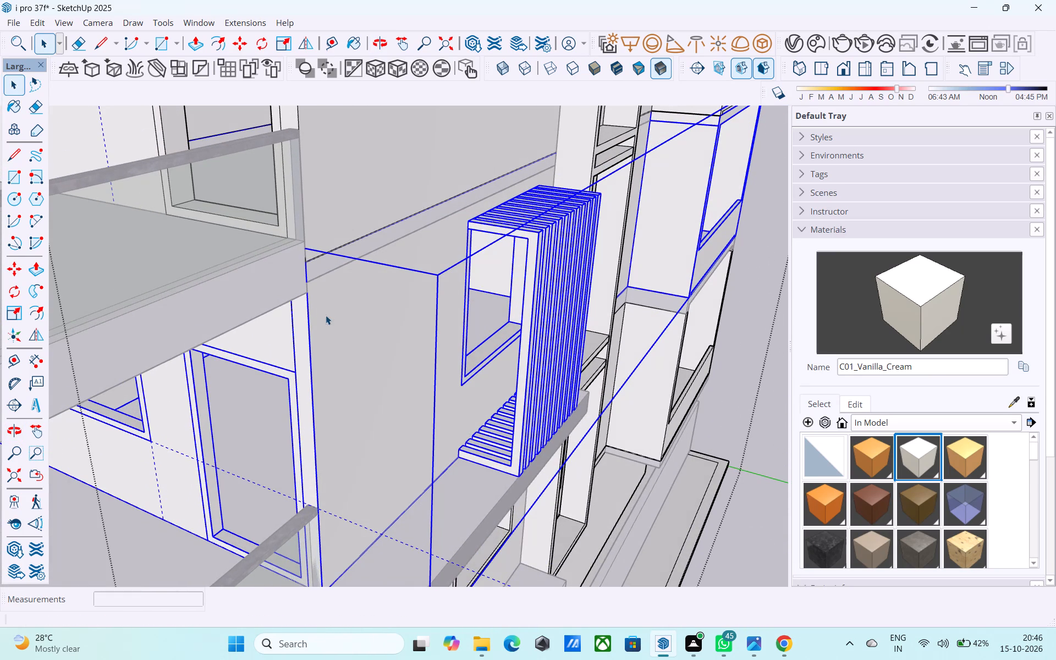
key(m)
click(330, 373)
click(395, 398)
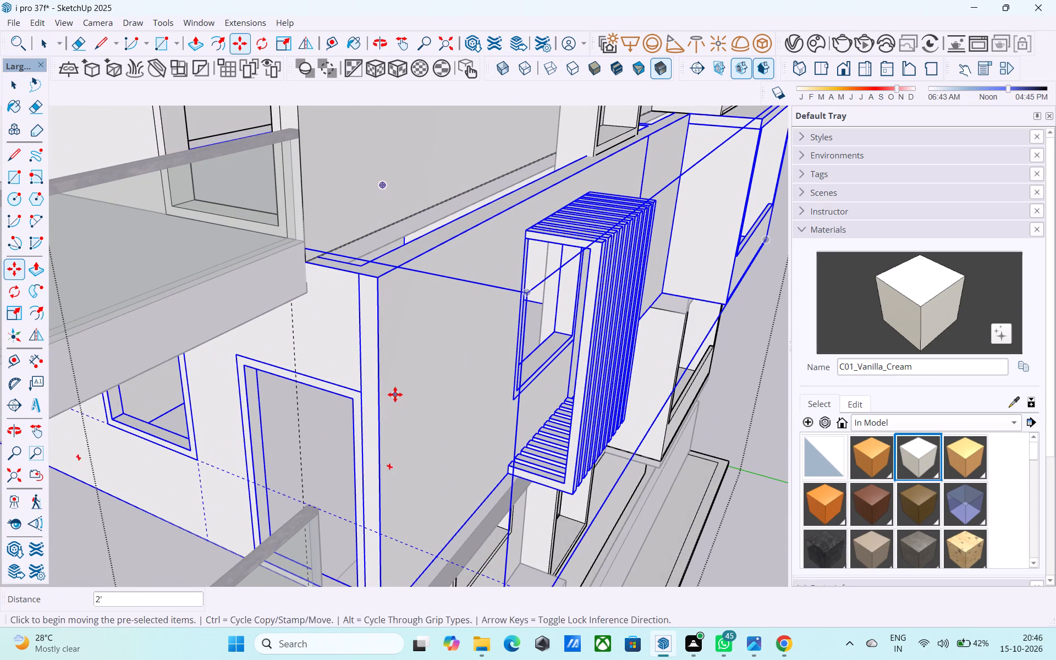
Open the shifted wall group for editing.
key(space)
double_click(370, 273)
scroll(370, 273, up, 3)
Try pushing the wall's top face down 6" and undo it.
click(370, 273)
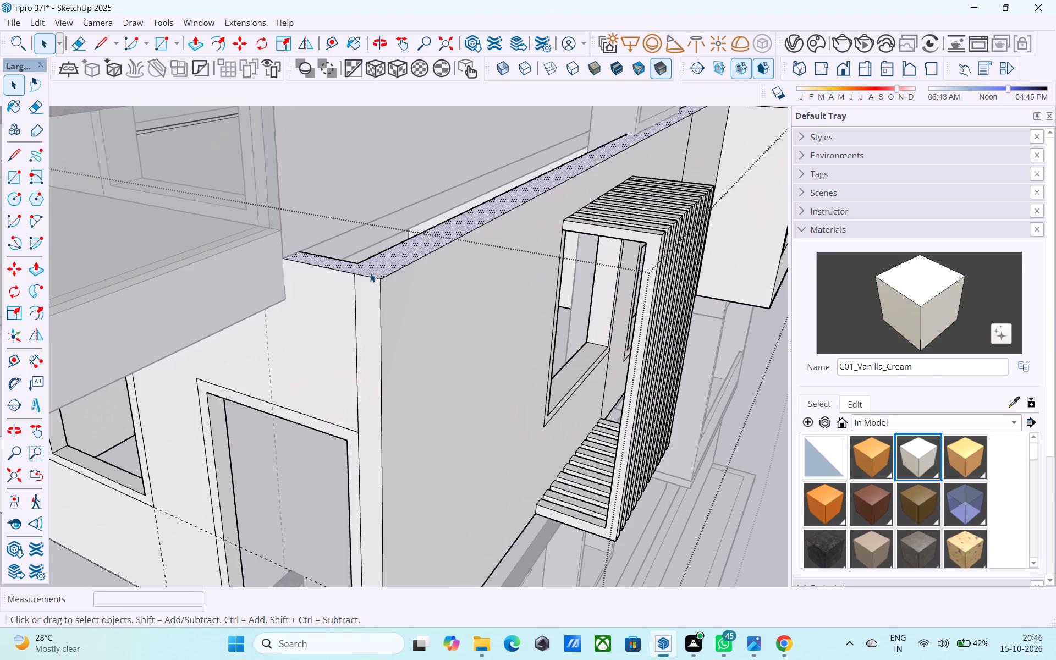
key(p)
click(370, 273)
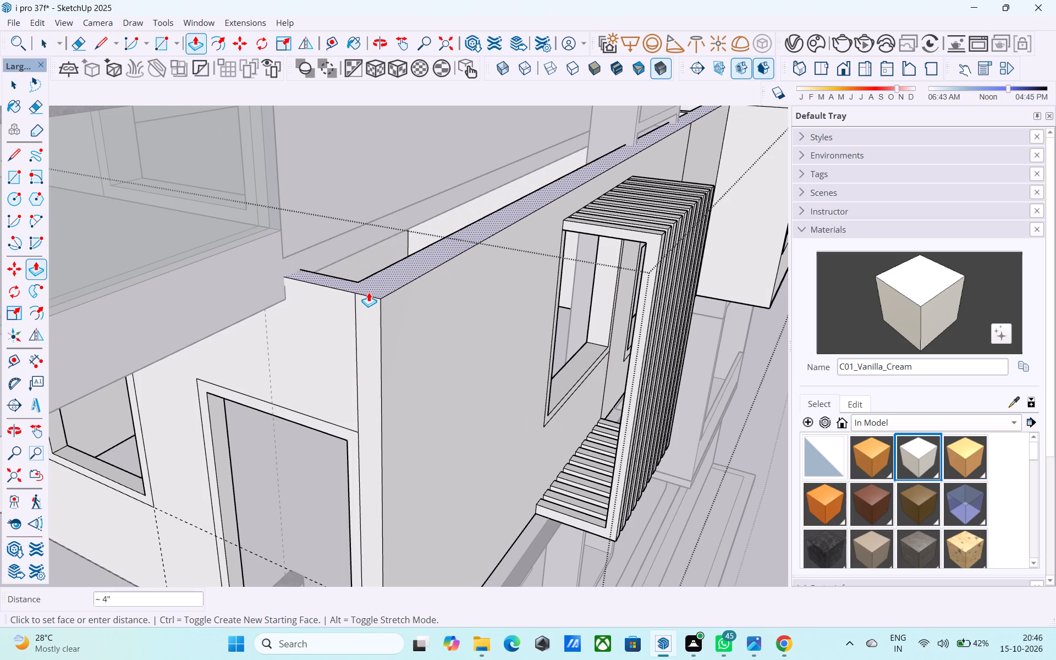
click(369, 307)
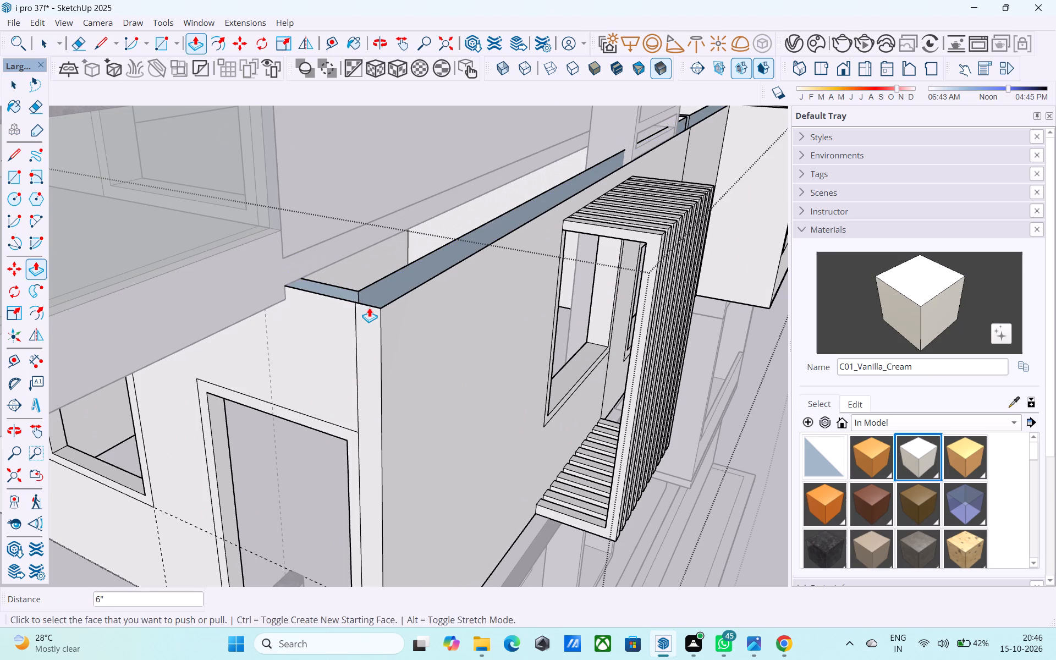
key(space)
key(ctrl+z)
Push the wall's top face down 5".
click(372, 264)
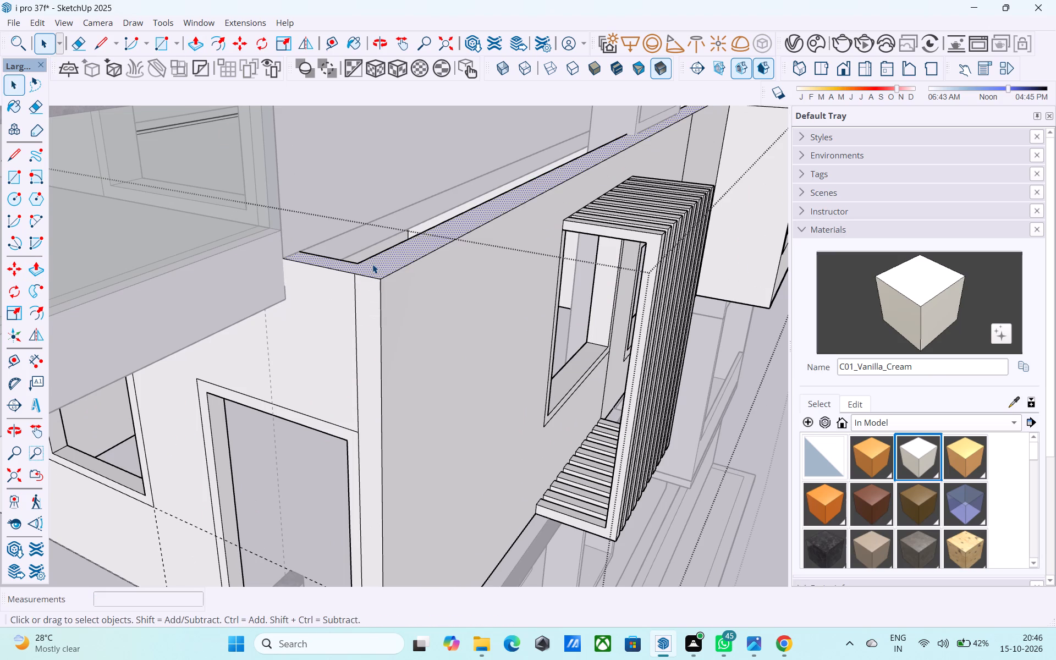
key(p)
click(372, 264)
text(5")
key(Return)
key(space)
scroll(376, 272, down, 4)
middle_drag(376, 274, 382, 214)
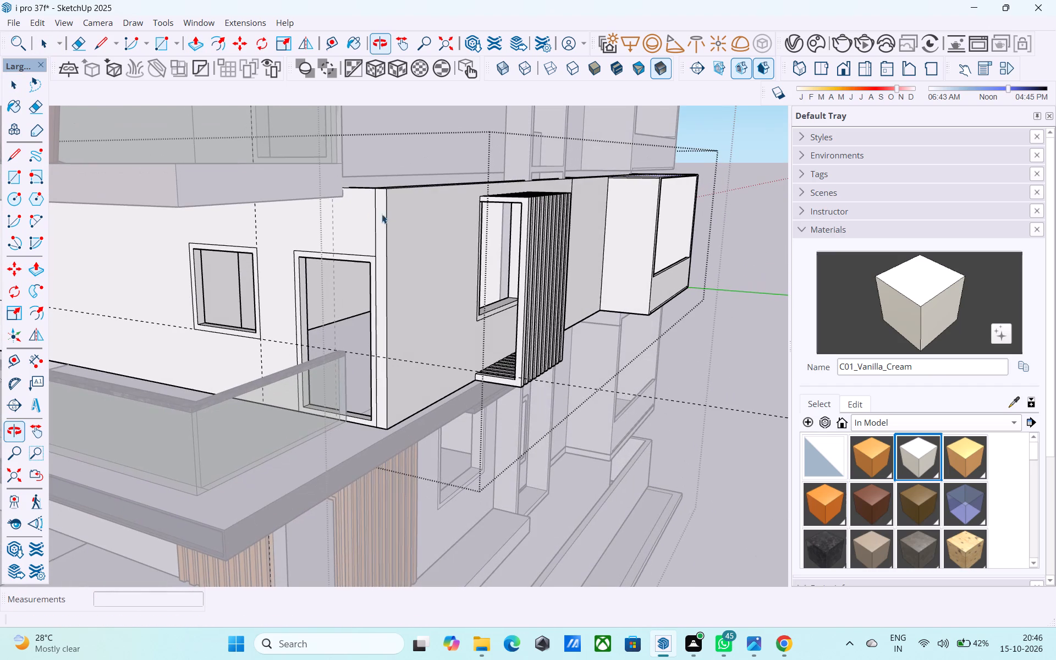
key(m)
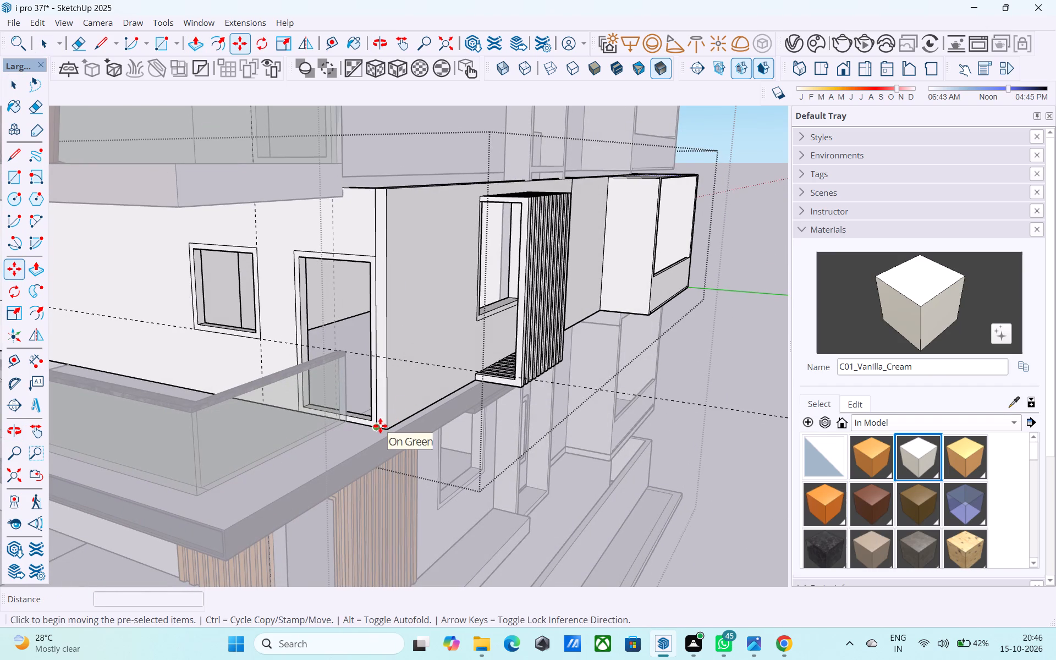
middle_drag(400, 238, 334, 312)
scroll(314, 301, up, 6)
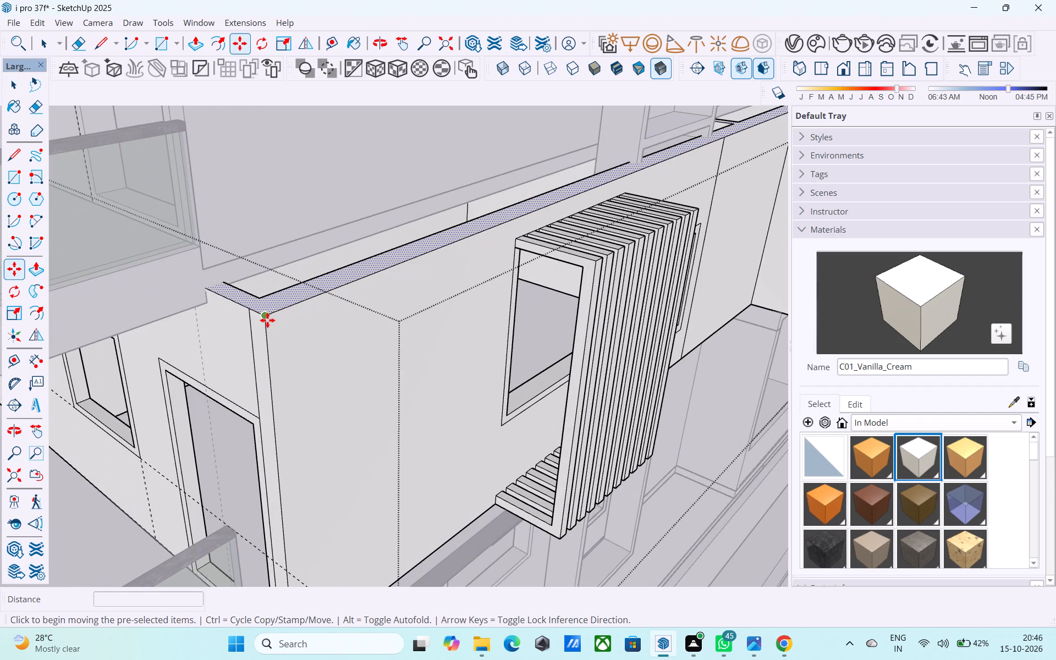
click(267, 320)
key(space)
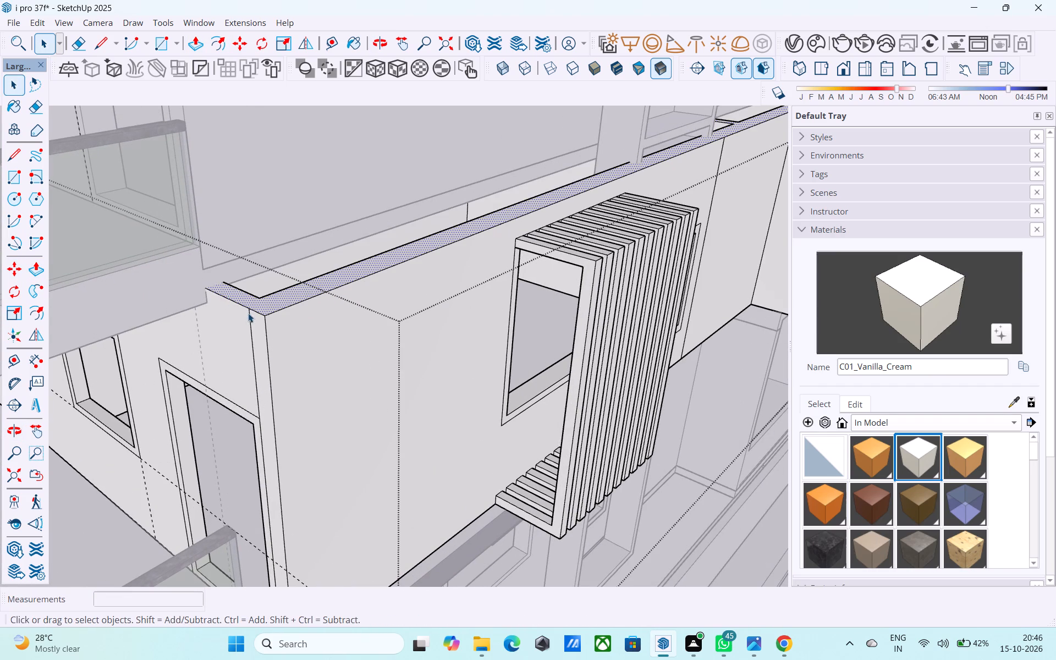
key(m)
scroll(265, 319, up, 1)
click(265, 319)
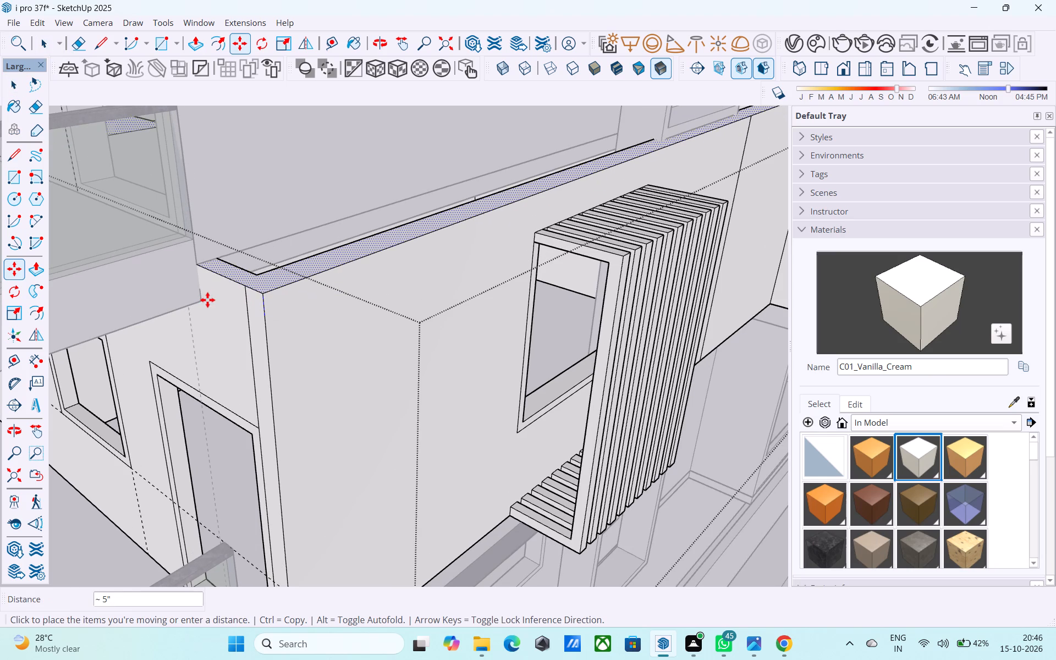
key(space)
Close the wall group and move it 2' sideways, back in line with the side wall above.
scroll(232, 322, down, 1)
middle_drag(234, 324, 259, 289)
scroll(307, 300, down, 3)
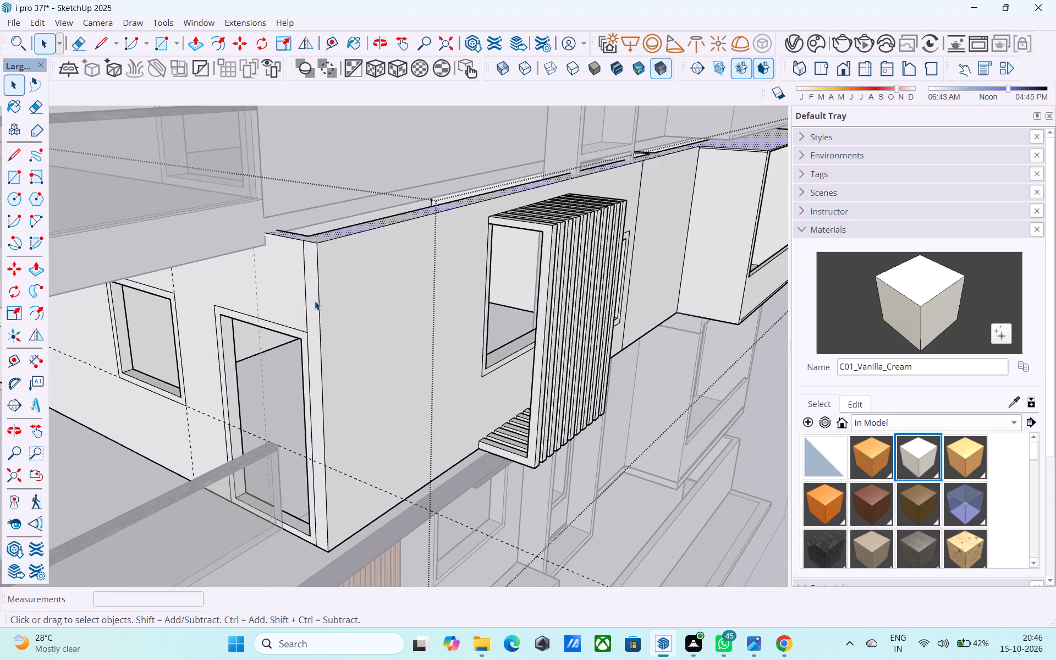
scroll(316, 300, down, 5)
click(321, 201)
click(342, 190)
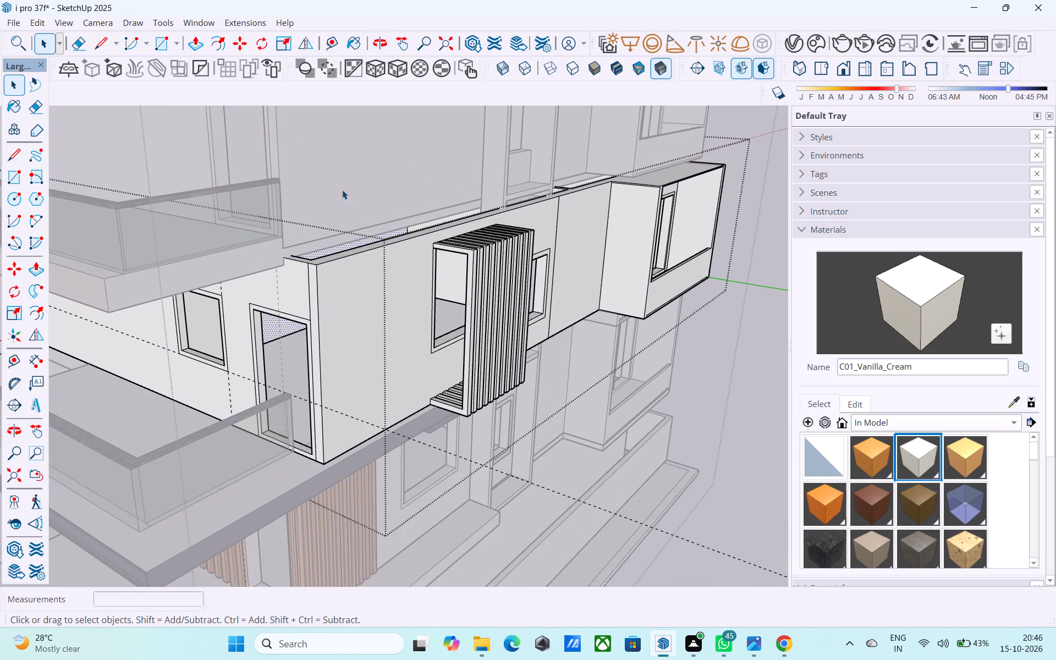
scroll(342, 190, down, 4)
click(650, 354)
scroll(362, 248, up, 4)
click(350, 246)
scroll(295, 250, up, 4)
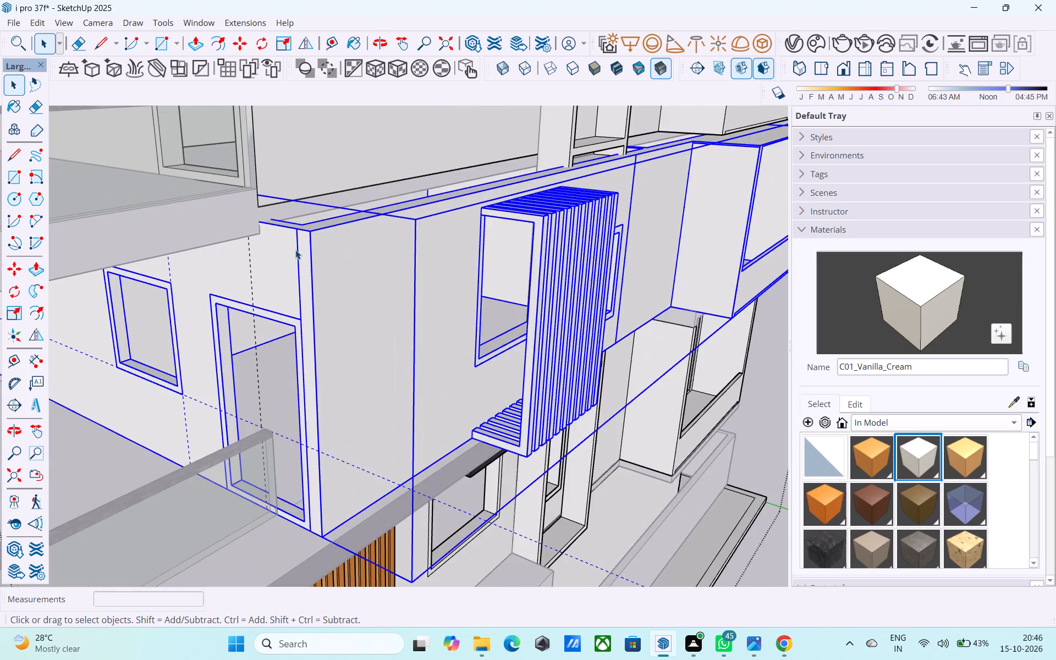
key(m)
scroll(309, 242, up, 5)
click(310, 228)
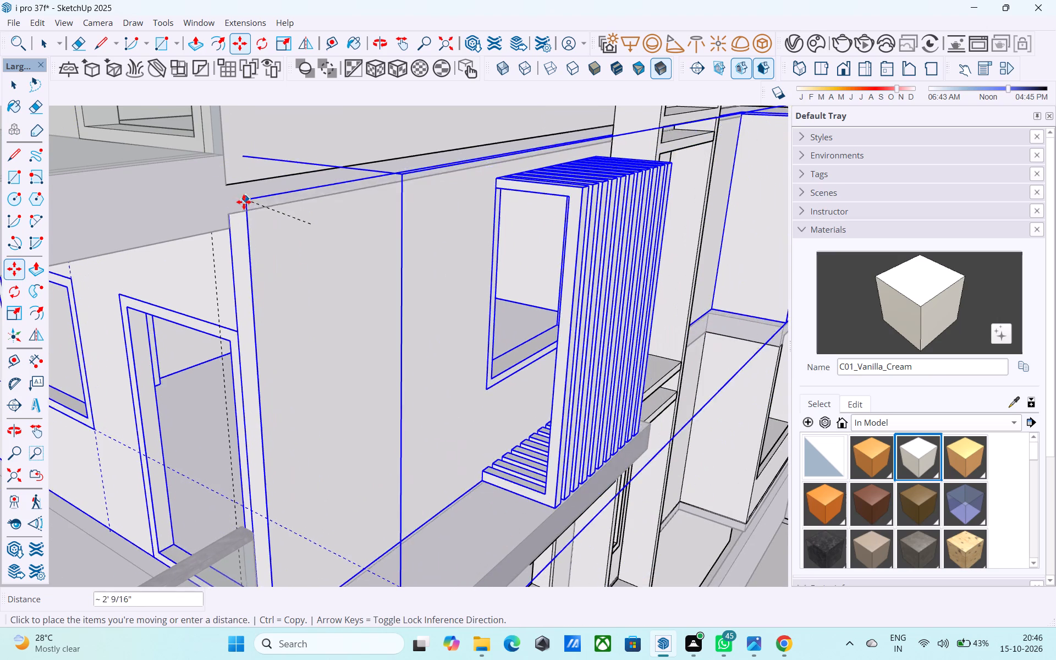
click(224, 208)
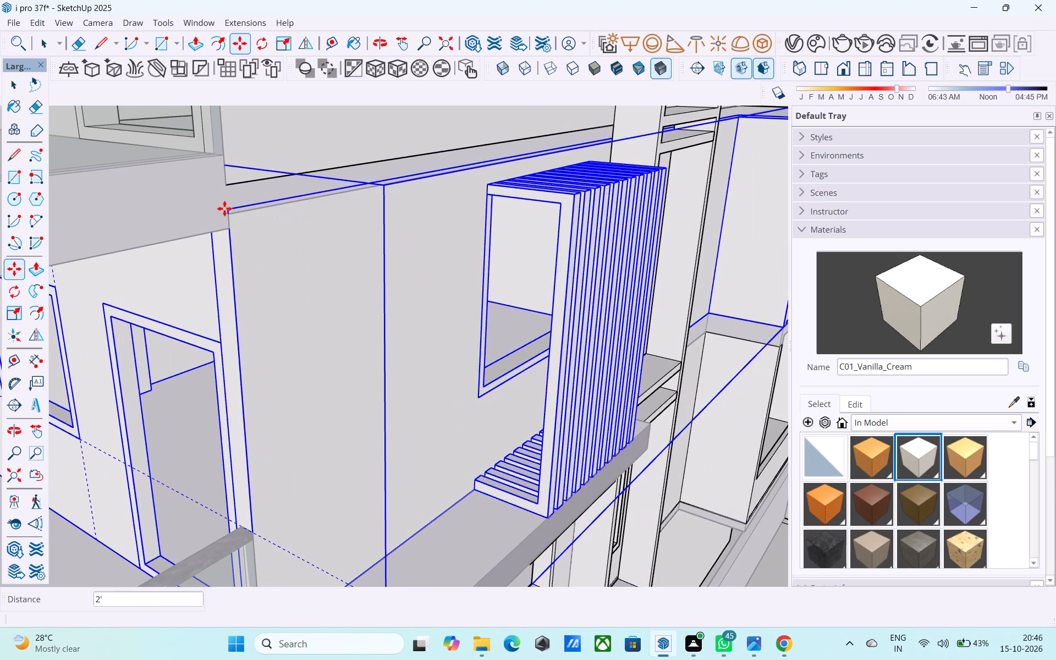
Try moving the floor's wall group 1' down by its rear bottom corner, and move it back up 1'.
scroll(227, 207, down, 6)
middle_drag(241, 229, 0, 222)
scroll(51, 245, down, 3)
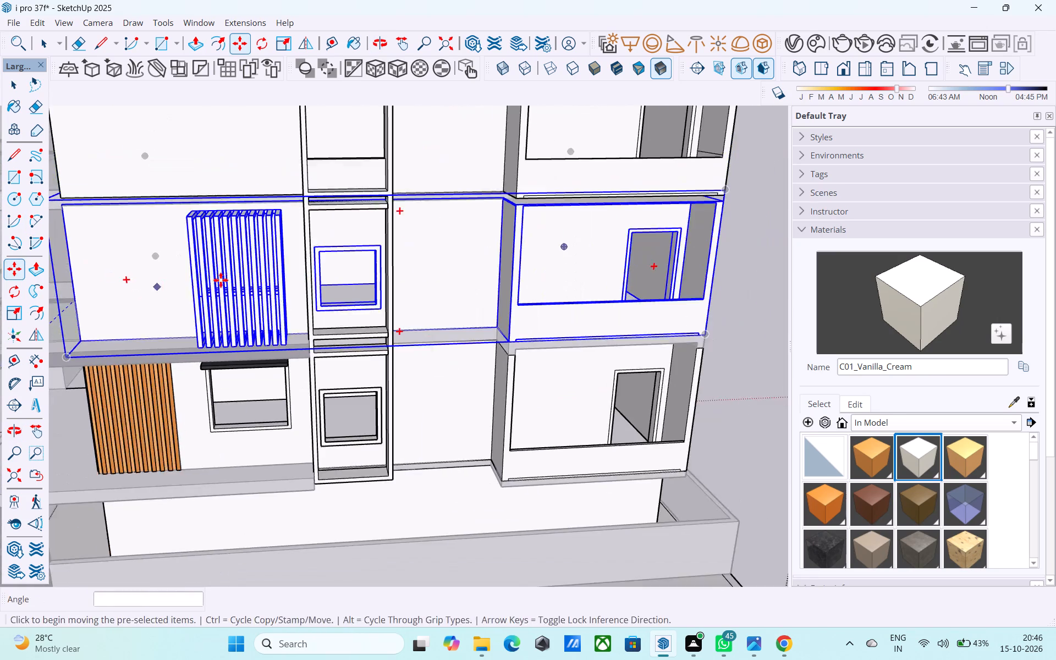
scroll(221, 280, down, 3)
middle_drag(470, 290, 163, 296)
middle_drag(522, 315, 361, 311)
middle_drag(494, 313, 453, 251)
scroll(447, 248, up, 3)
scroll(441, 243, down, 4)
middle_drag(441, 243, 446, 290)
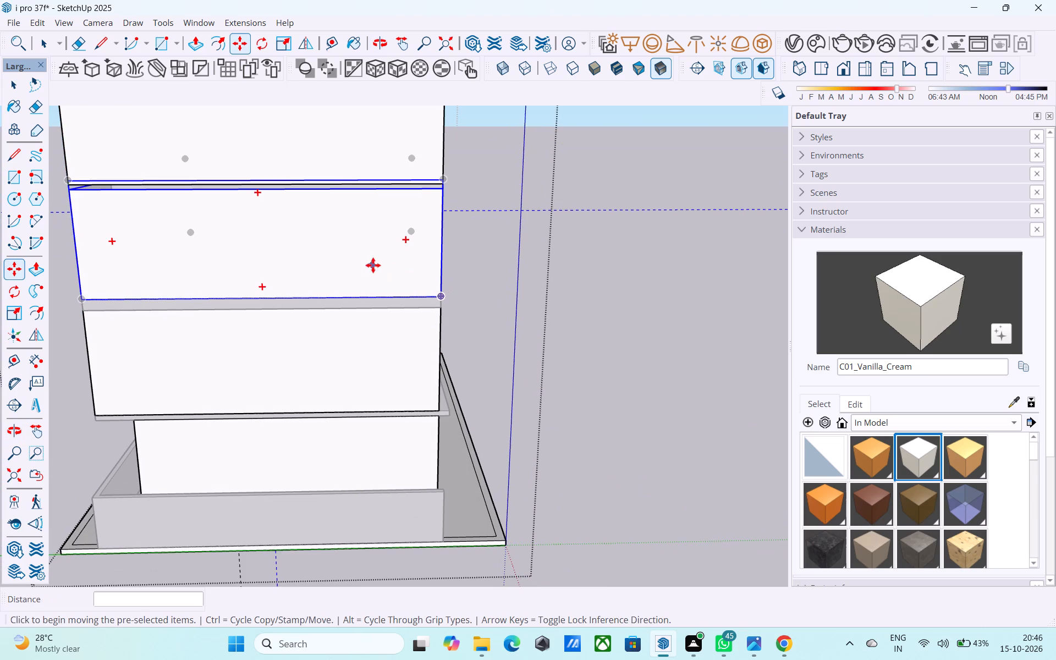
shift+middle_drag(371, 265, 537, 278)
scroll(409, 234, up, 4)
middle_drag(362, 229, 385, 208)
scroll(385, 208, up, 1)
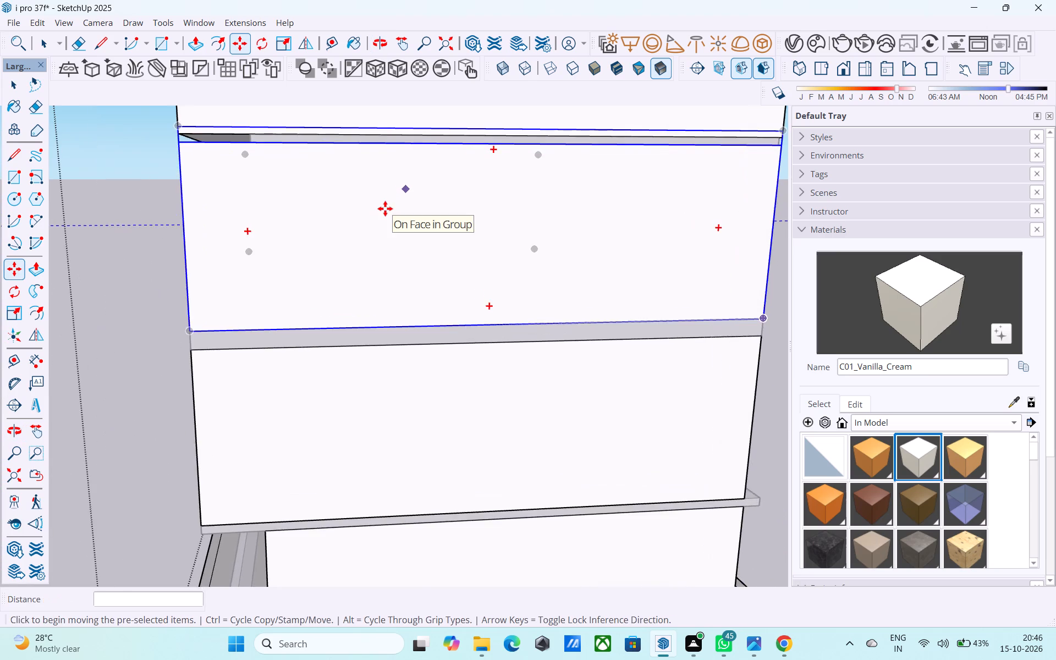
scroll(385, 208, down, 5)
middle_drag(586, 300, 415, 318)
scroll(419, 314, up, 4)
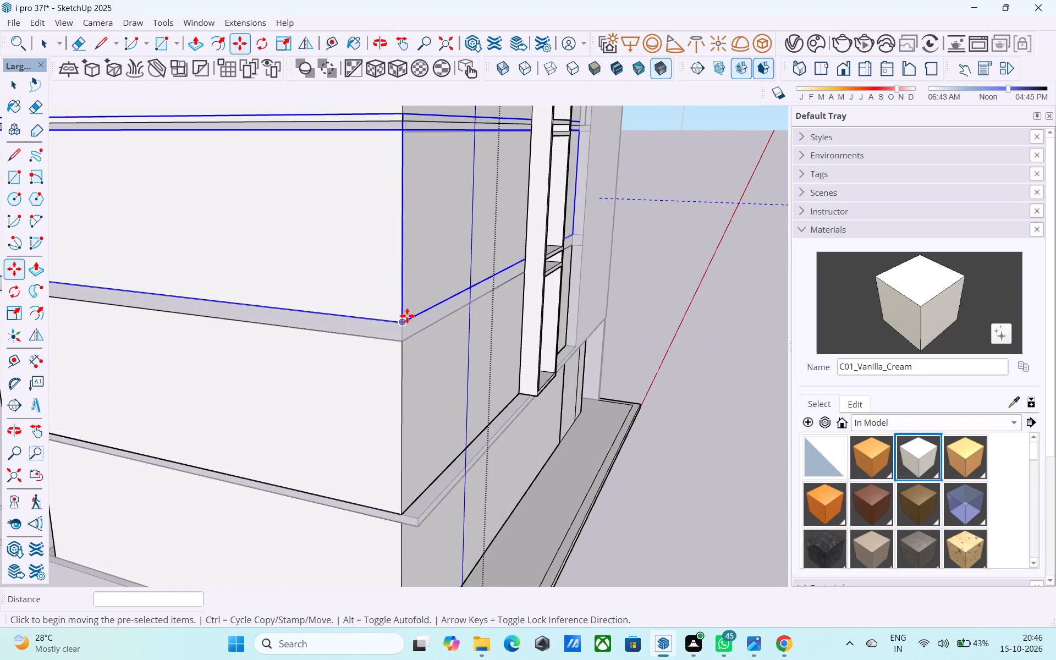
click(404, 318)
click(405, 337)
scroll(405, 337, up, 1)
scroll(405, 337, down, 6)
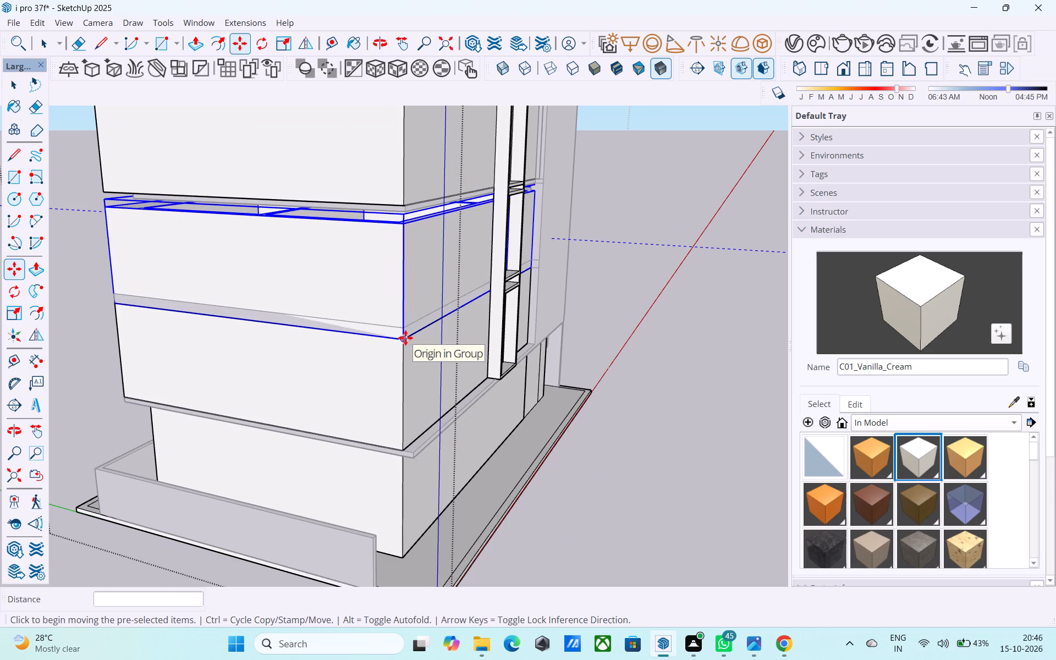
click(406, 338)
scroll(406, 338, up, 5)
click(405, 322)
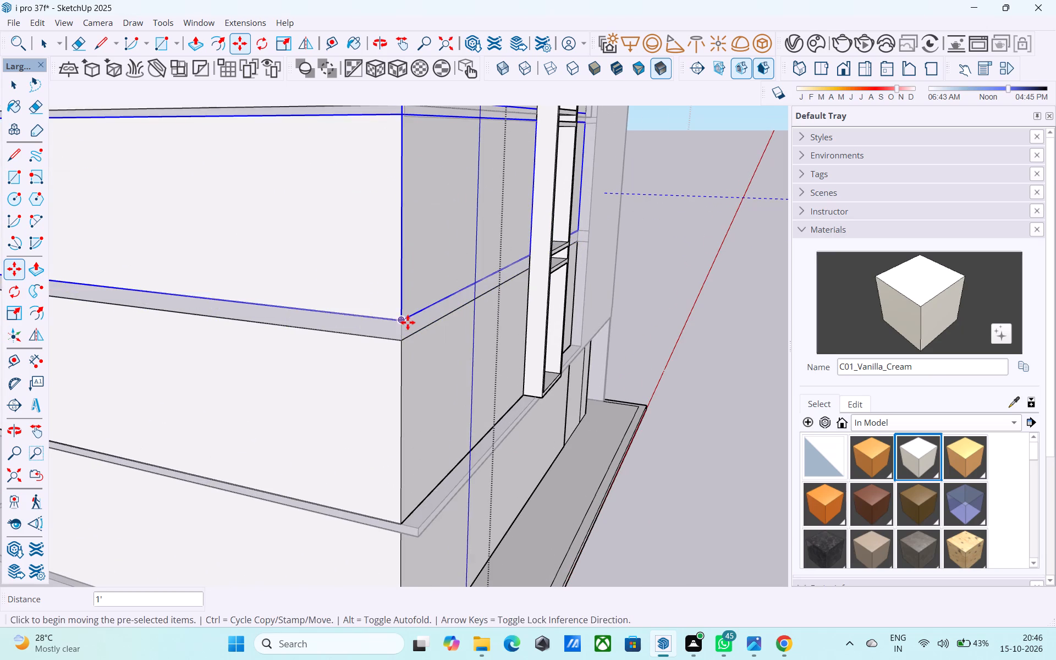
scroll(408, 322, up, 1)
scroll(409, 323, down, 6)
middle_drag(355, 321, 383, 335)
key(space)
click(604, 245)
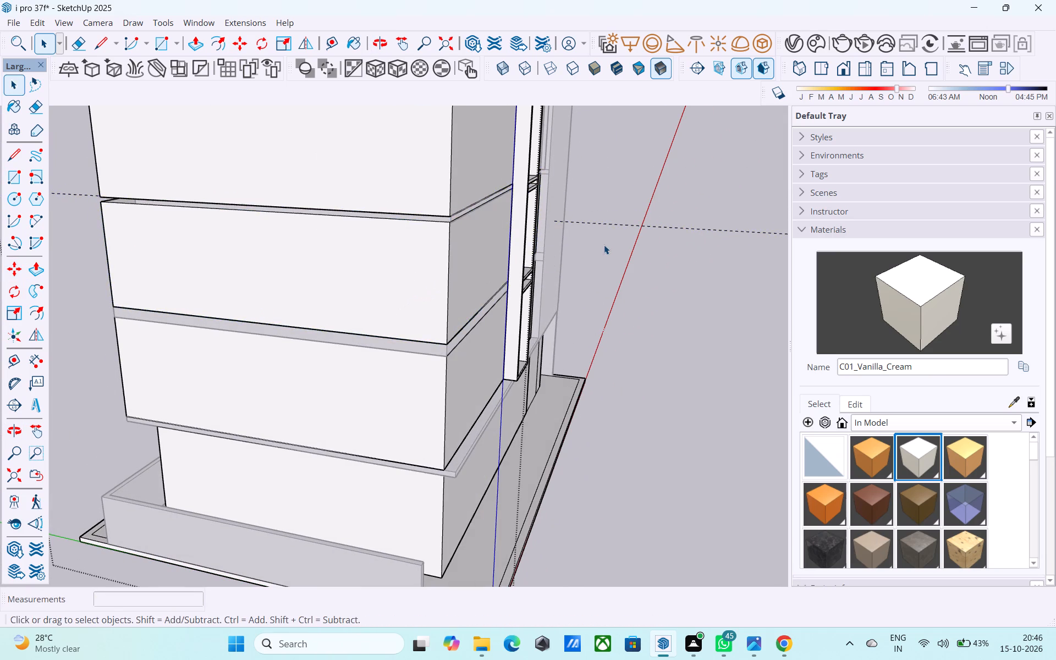
Examine the junctions between this floor's walls, the floor above and the balconies around the facade.
middle_drag(482, 254, 769, 265)
middle_drag(532, 265, 862, 258)
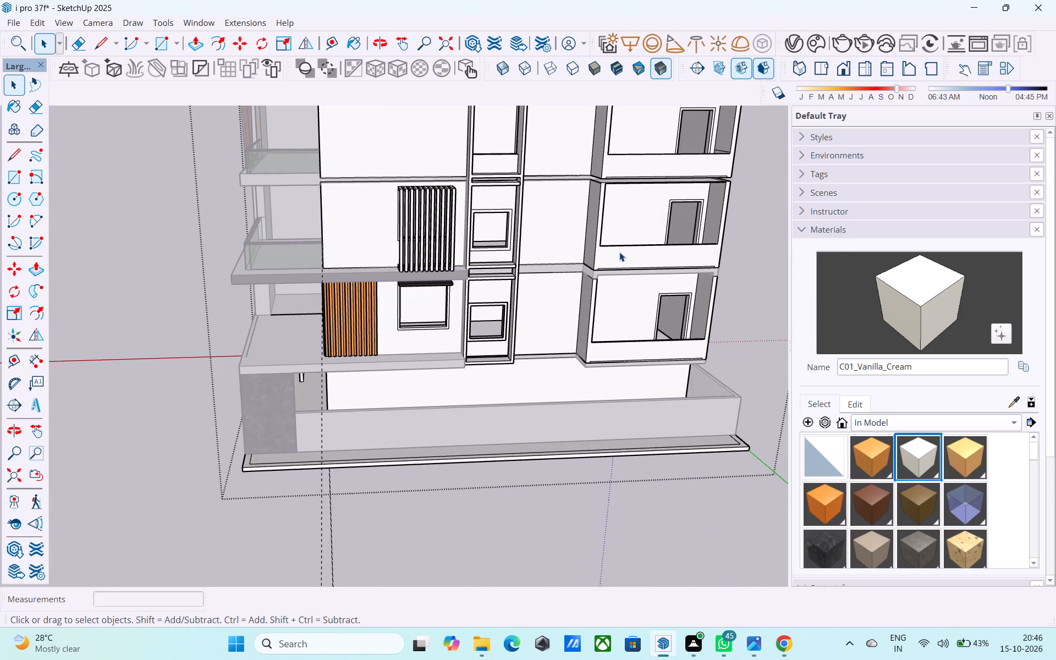
middle_drag(617, 250, 781, 295)
shift+middle_drag(716, 278, 722, 326)
scroll(542, 266, up, 11)
middle_drag(542, 266, 552, 288)
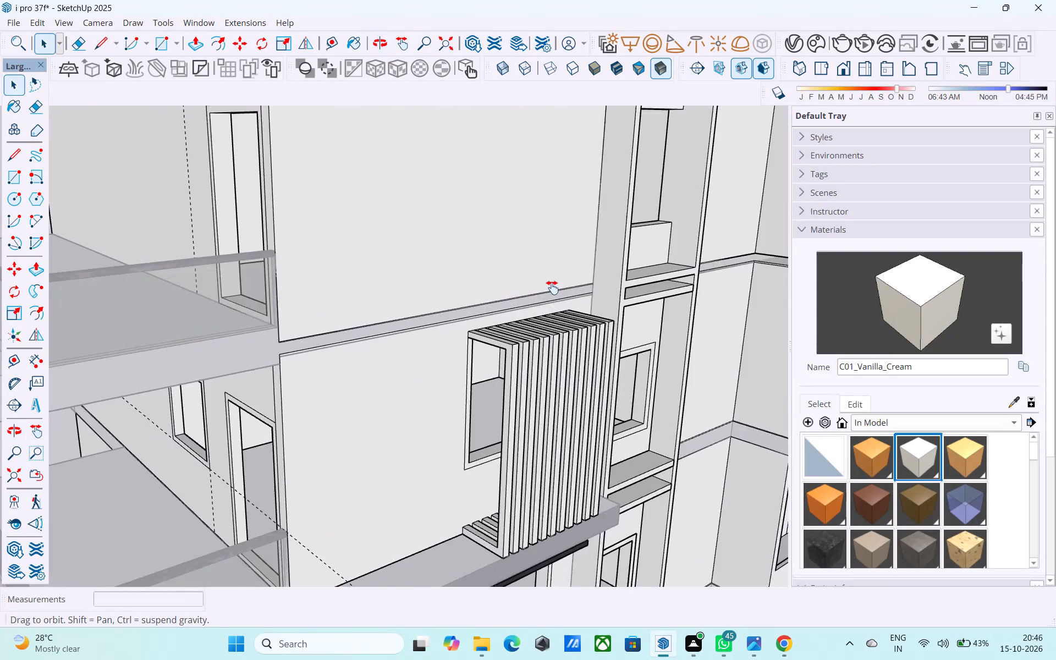
middle_drag(552, 288, 184, 222)
shift+middle_drag(424, 255, 366, 272)
scroll(465, 237, up, 2)
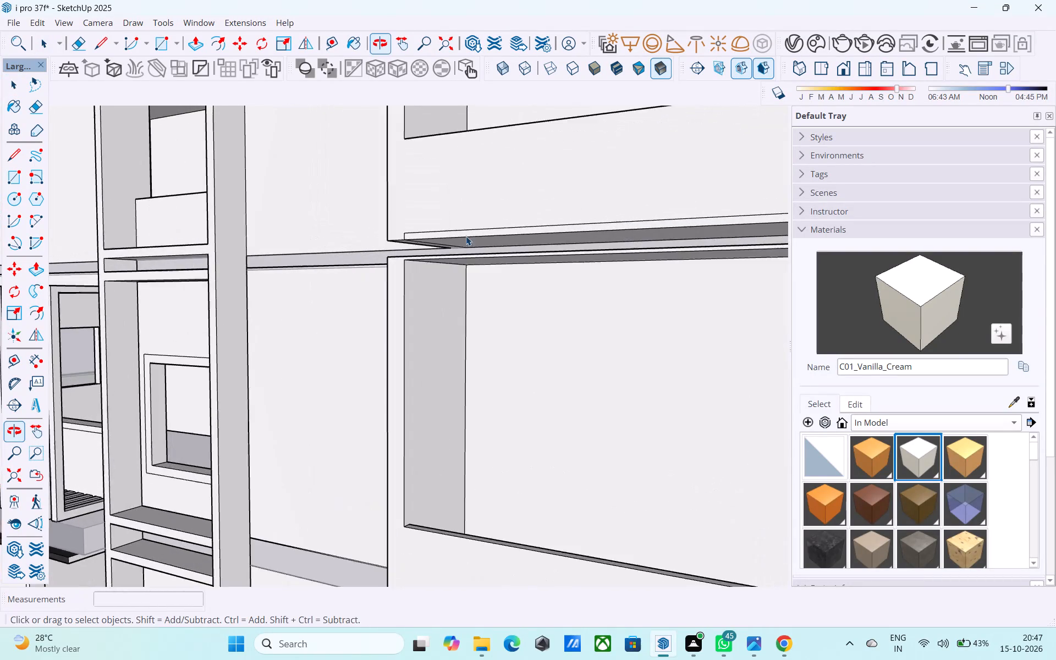
scroll(466, 236, up, 4)
middle_drag(478, 243, 420, 210)
scroll(422, 213, up, 1)
middle_drag(430, 246, 455, 161)
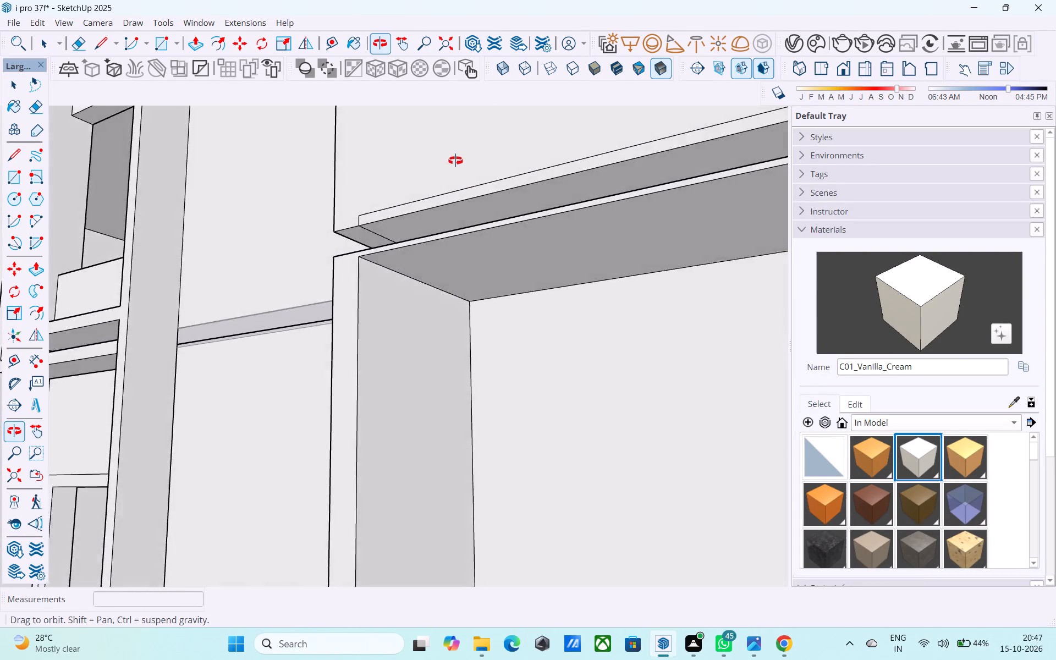
middle_drag(455, 161, 650, 184)
shift+middle_drag(201, 255, 679, 305)
scroll(672, 307, down, 3)
middle_drag(414, 340, 897, 350)
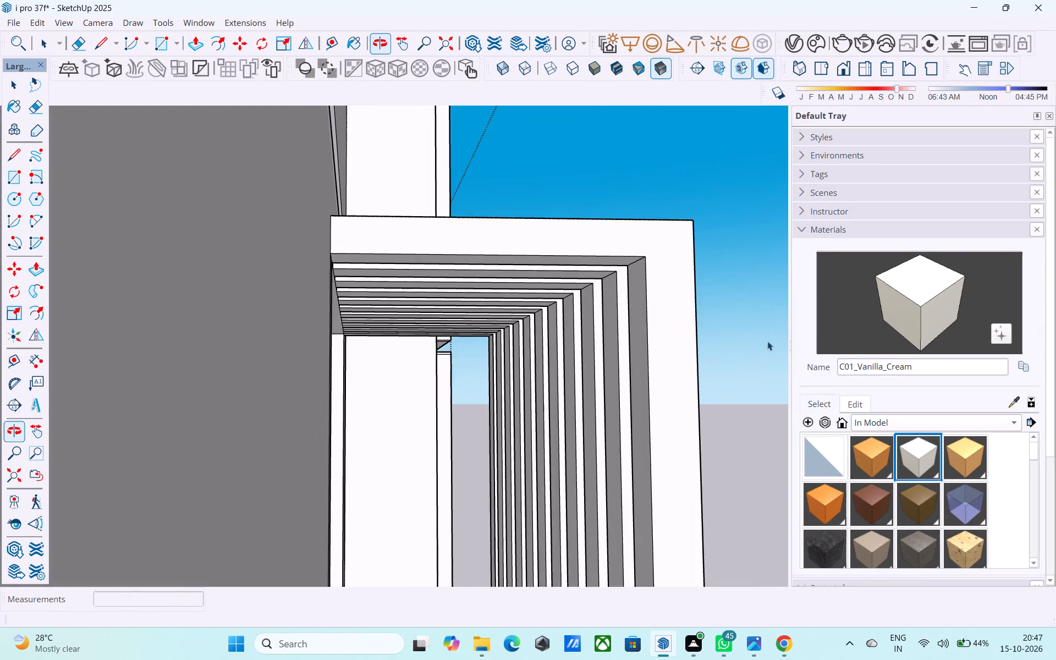
scroll(703, 334, down, 3)
middle_drag(651, 350, 138, 414)
scroll(159, 397, down, 10)
middle_drag(196, 416, 1055, 340)
shift+middle_drag(389, 349, 999, 304)
scroll(870, 305, down, 20)
scroll(870, 305, down, 19)
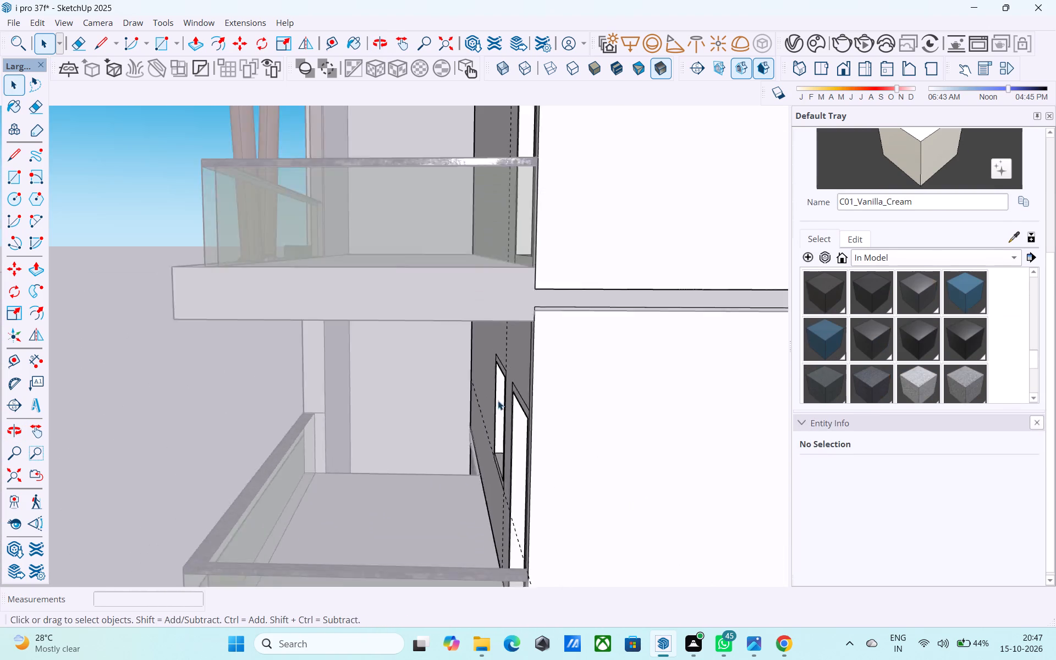
scroll(498, 400, down, 7)
shift+middle_drag(451, 402, 327, 438)
middle_drag(391, 416, 580, 385)
scroll(555, 374, up, 10)
middle_drag(639, 351, 630, 364)
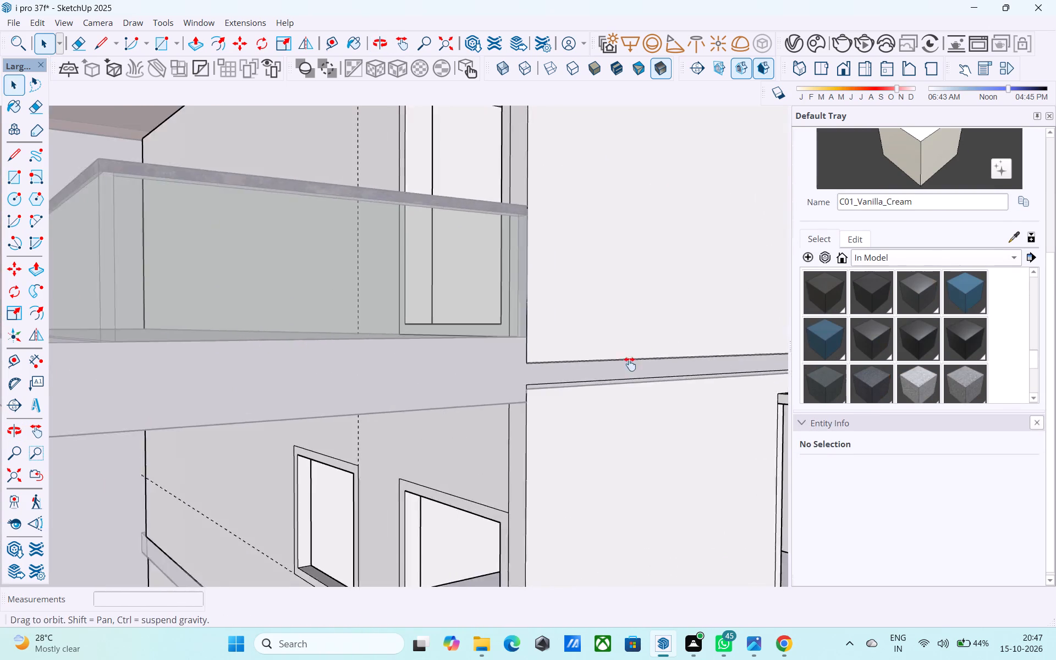
middle_drag(630, 364, 606, 382)
scroll(577, 369, up, 5)
middle_drag(545, 375, 520, 289)
scroll(521, 287, down, 18)
middle_drag(560, 345, 542, 414)
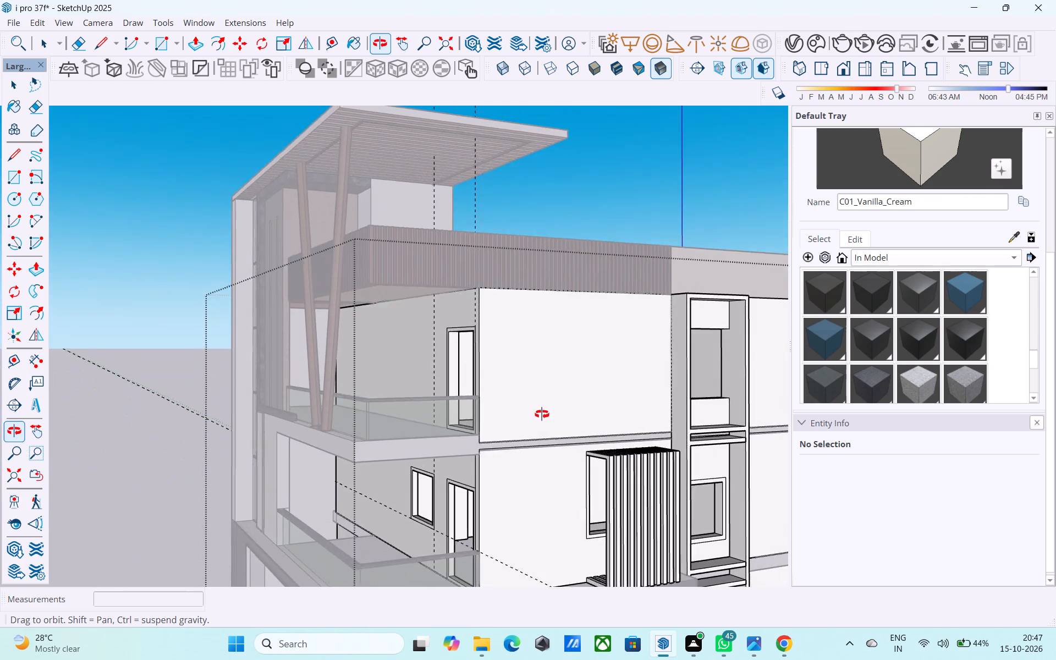
middle_drag(542, 414, 389, 380)
scroll(380, 380, down, 6)
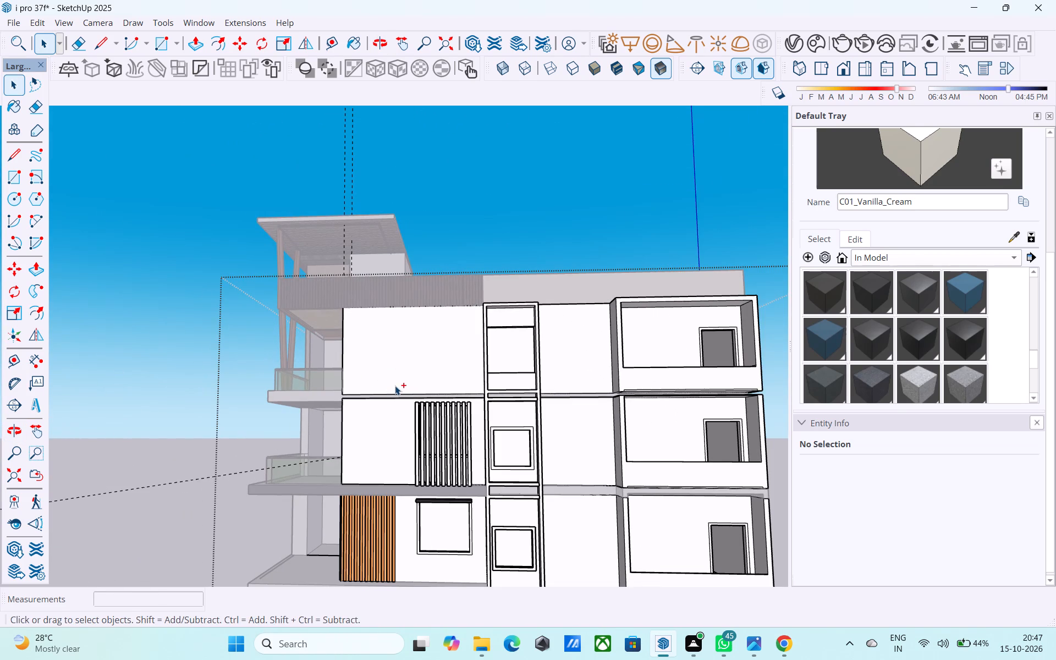
Undo the recent wall group moves and the 5" lowering of the wall's top face.
key(ctrl+z)
key(ctrl+z)
key(ctrl+z)
key(ctrl+z)
key(ctrl+z)
key(ctrl+z)
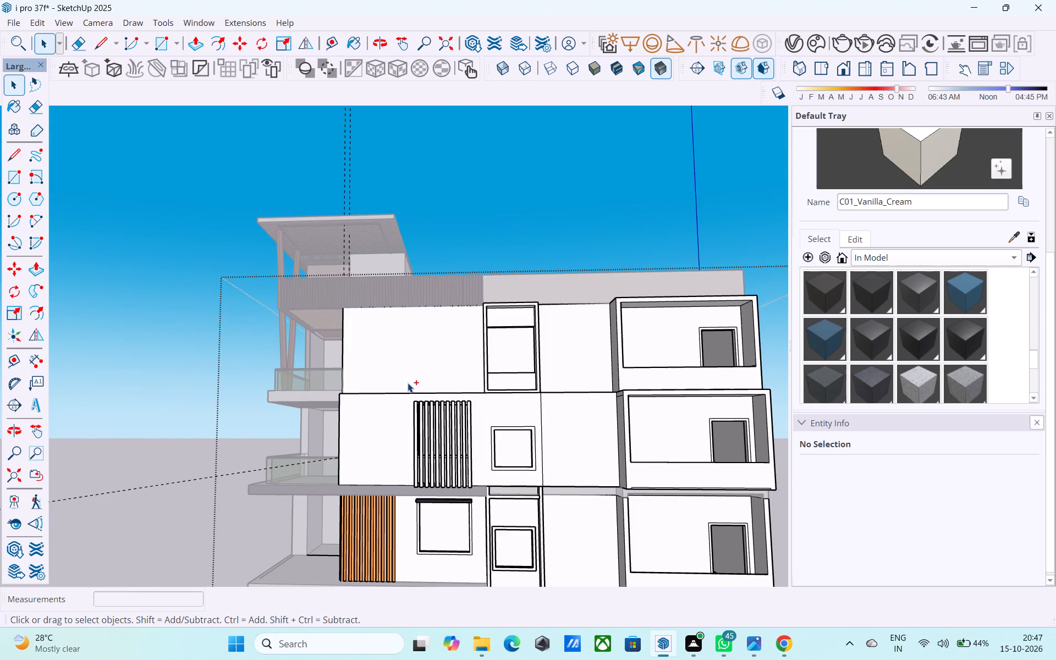
key(ctrl+z)
key(ctrl+z)
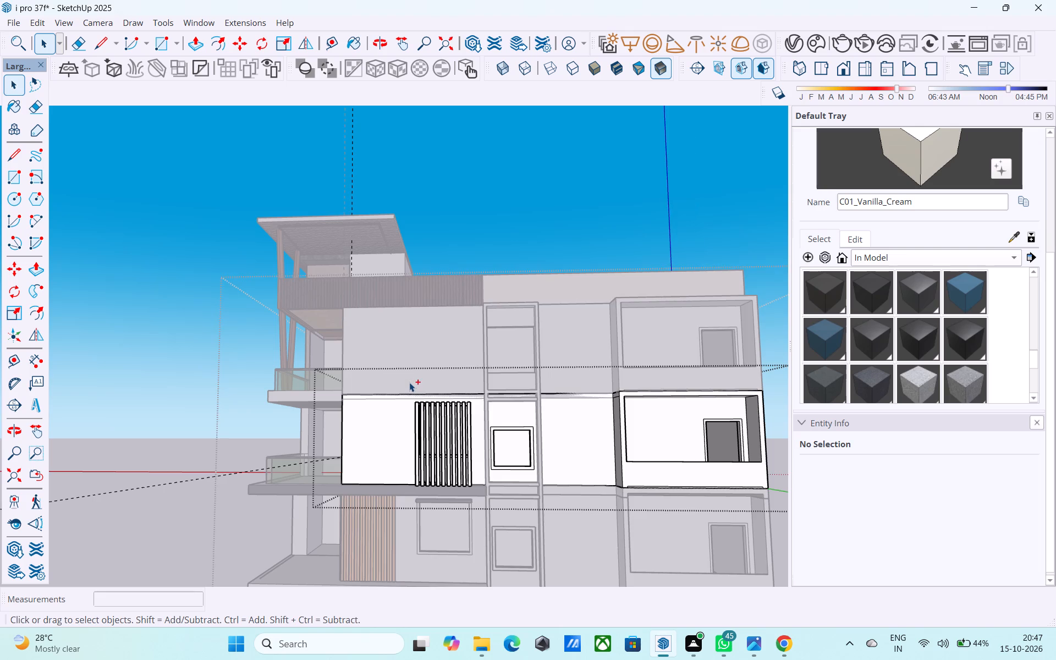
Close the wall group and save the model.
middle_drag(409, 382, 706, 446)
scroll(672, 463, up, 9)
scroll(585, 458, down, 5)
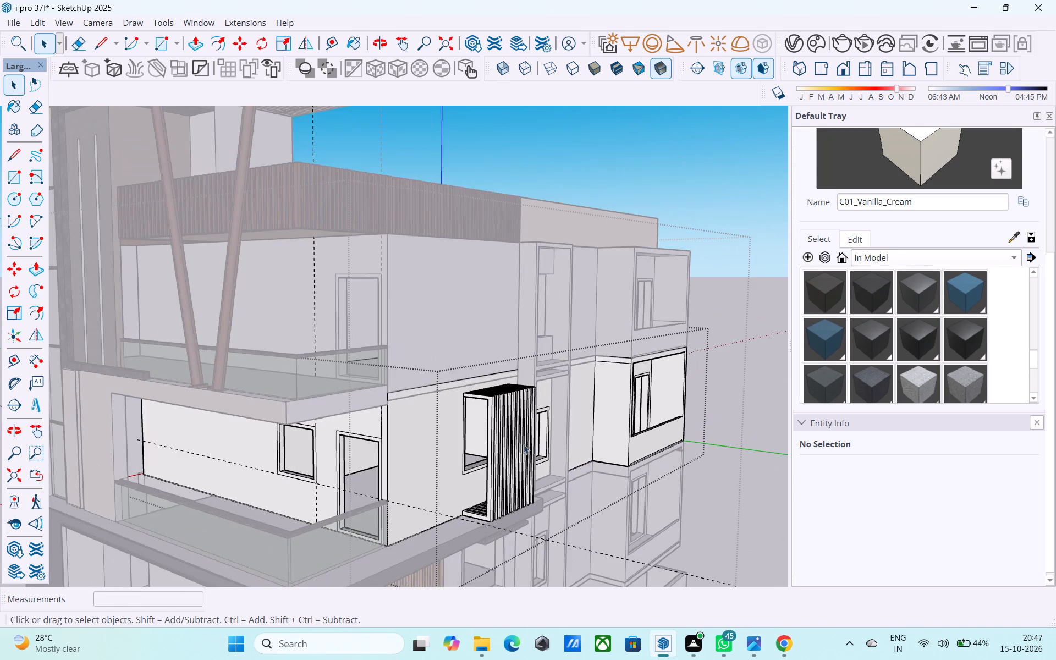
middle_drag(519, 444, 565, 404)
scroll(565, 403, down, 3)
click(724, 247)
middle_drag(566, 351, 612, 308)
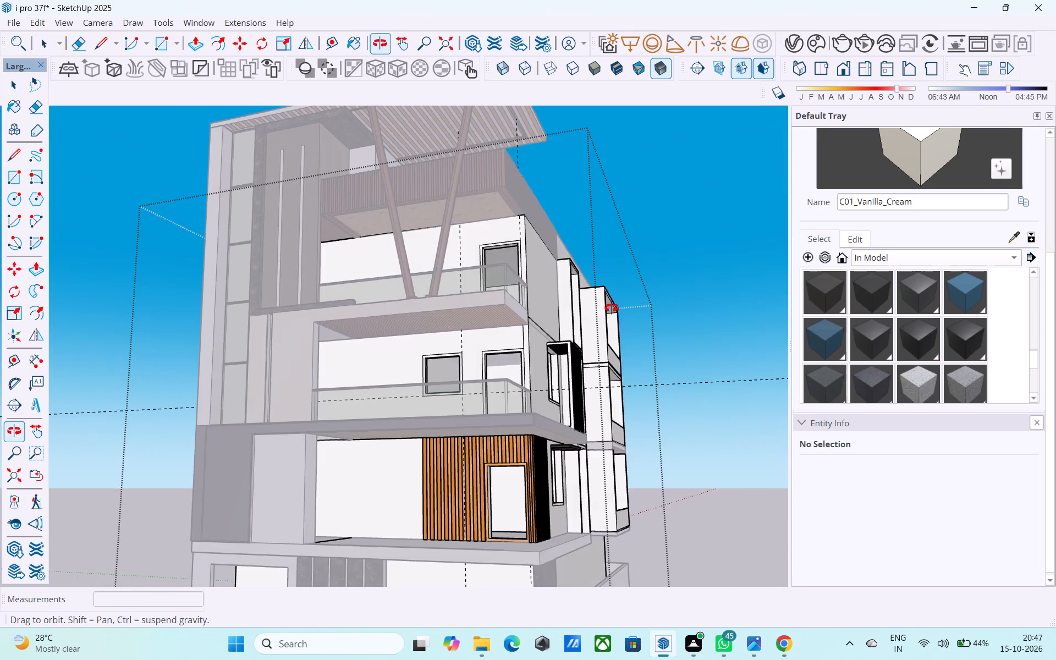
middle_drag(612, 308, 651, 353)
key(ctrl+s)
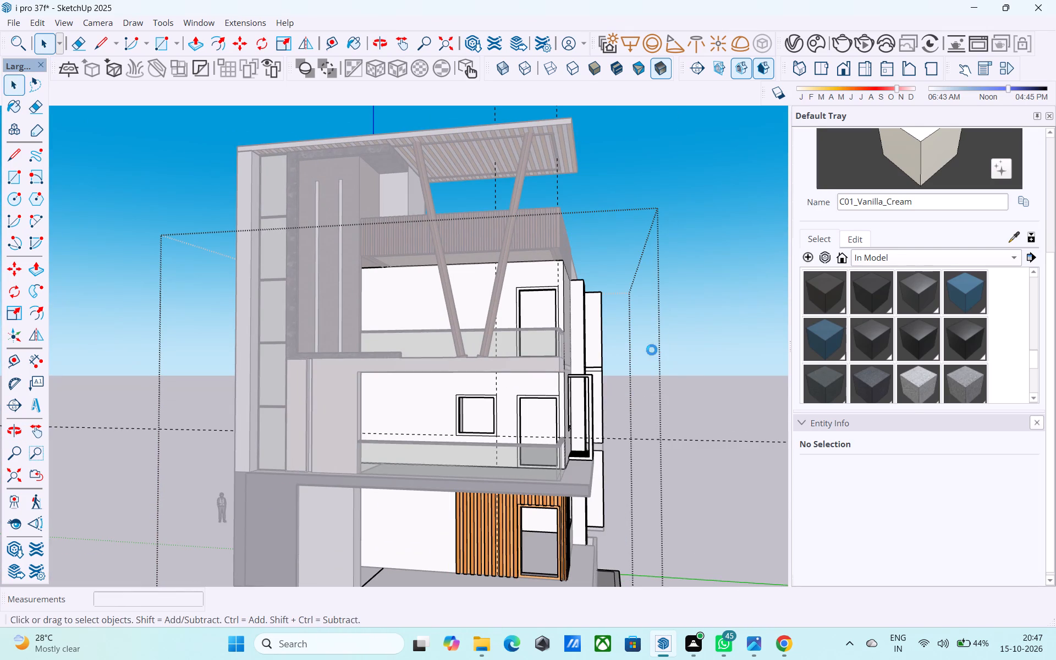
click(668, 351)
Open the lower-balcony floor's wall group for editing at the corner beside the balcony door.
middle_drag(532, 424, 543, 396)
scroll(571, 370, up, 10)
double_click(573, 367)
scroll(572, 364, up, 2)
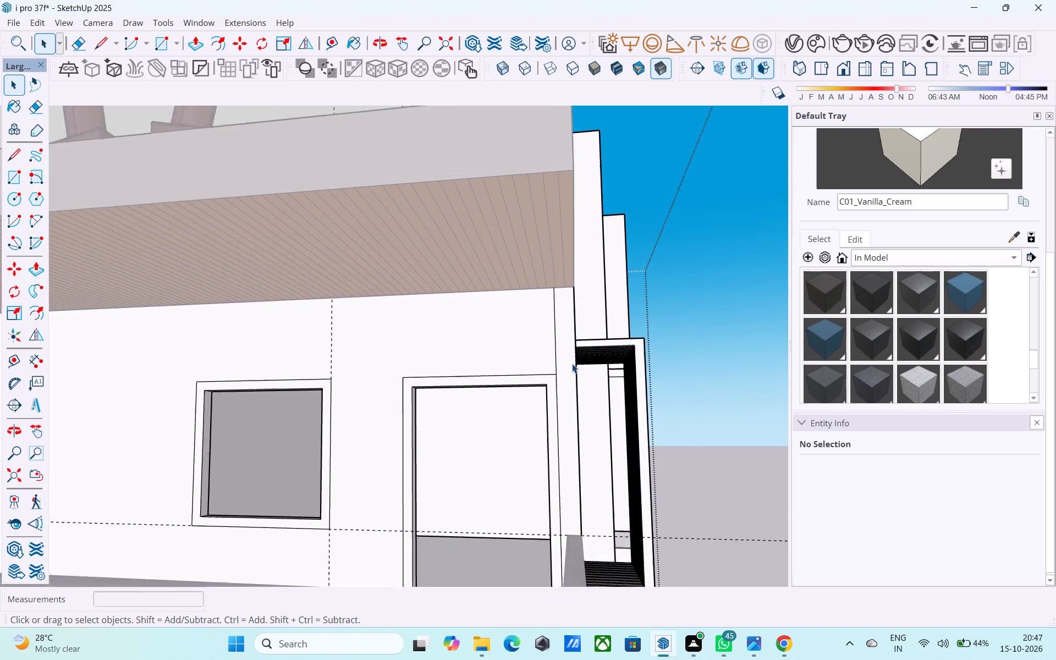
scroll(572, 364, up, 2)
click(579, 370)
click(577, 371)
scroll(575, 371, up, 1)
middle_drag(570, 378, 504, 405)
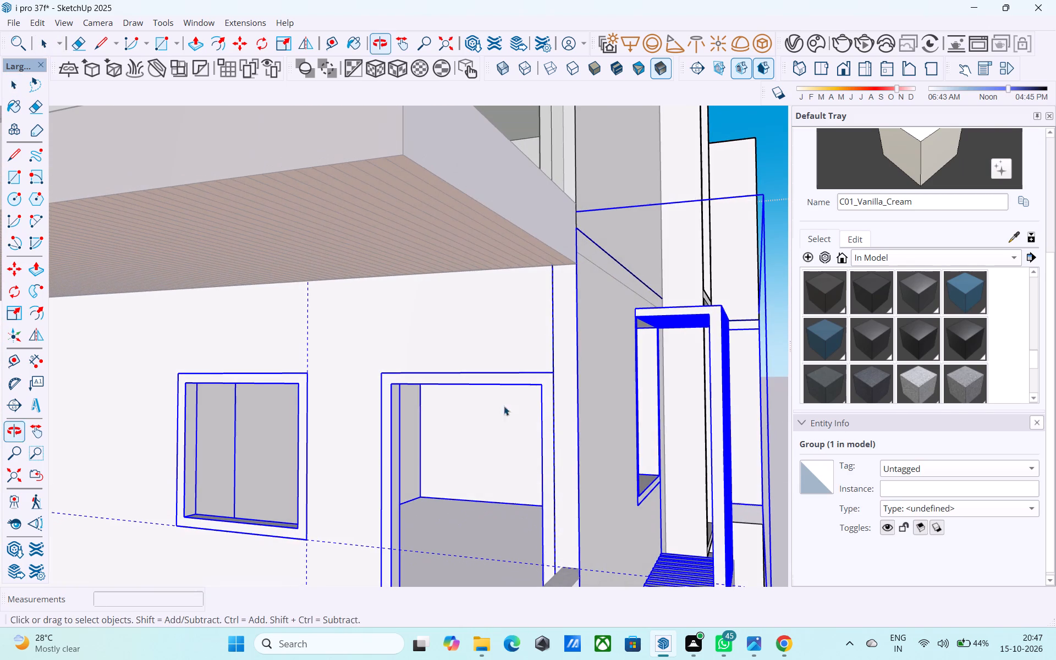
double_click(556, 386)
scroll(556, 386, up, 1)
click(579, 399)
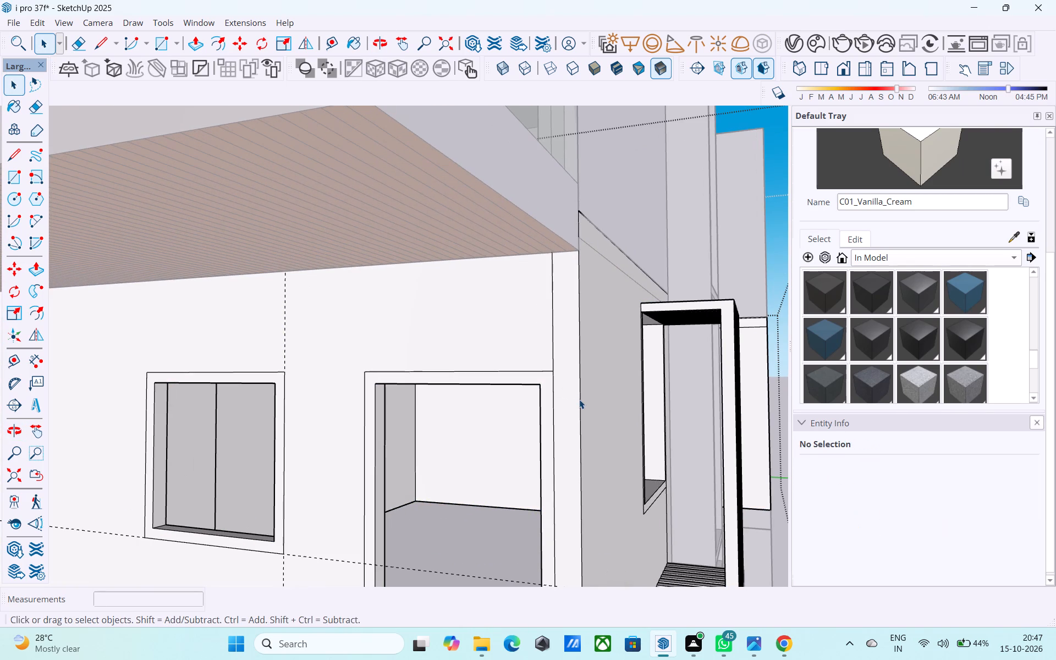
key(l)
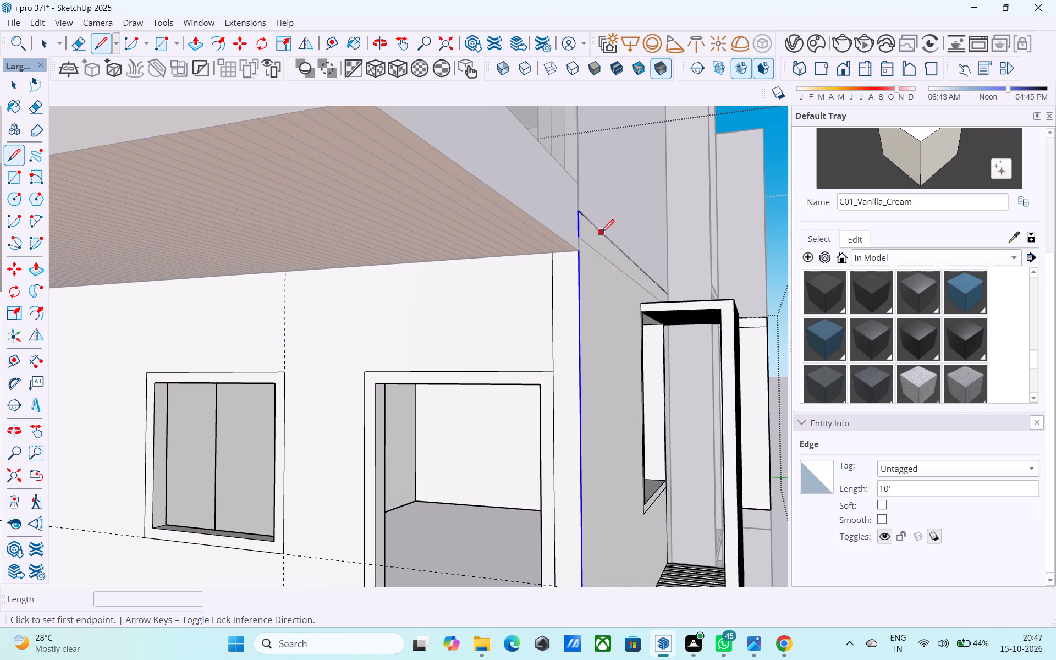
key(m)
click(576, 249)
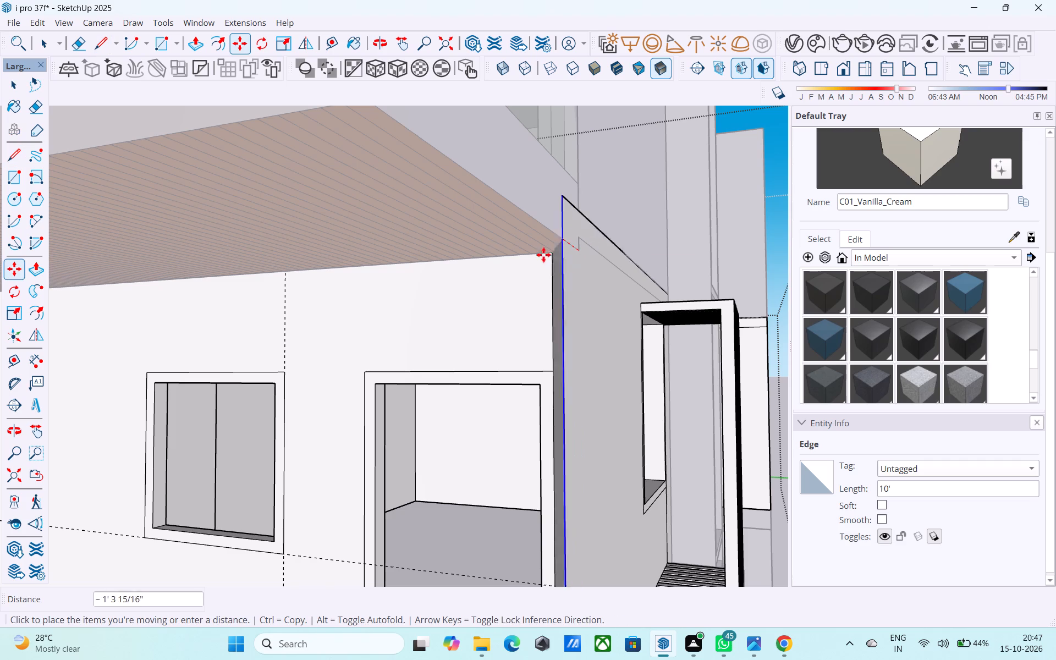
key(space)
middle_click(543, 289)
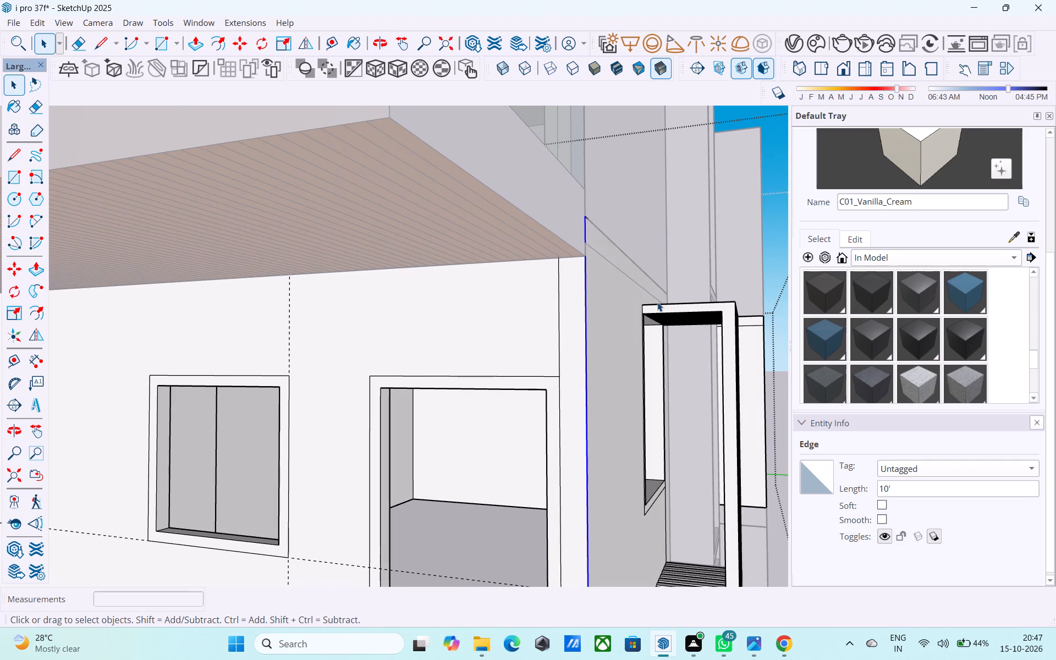
Copy the full-height vertical line beside the balcony door about 17' 6 5/8" along the wall to the timber soffit's far corner.
middle_drag(598, 330, 618, 242)
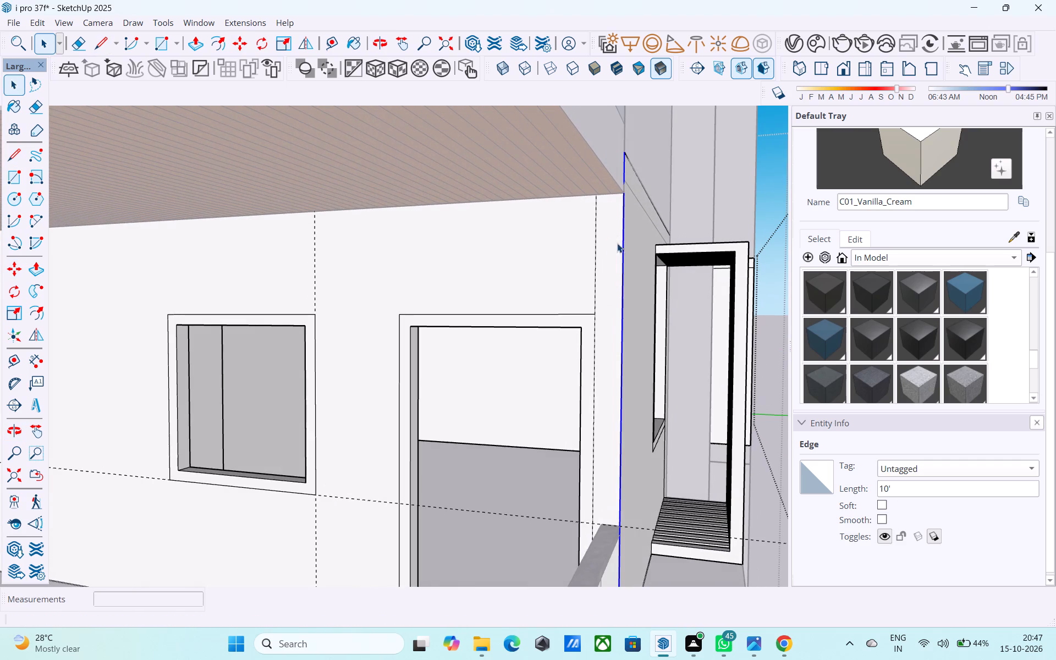
click(595, 240)
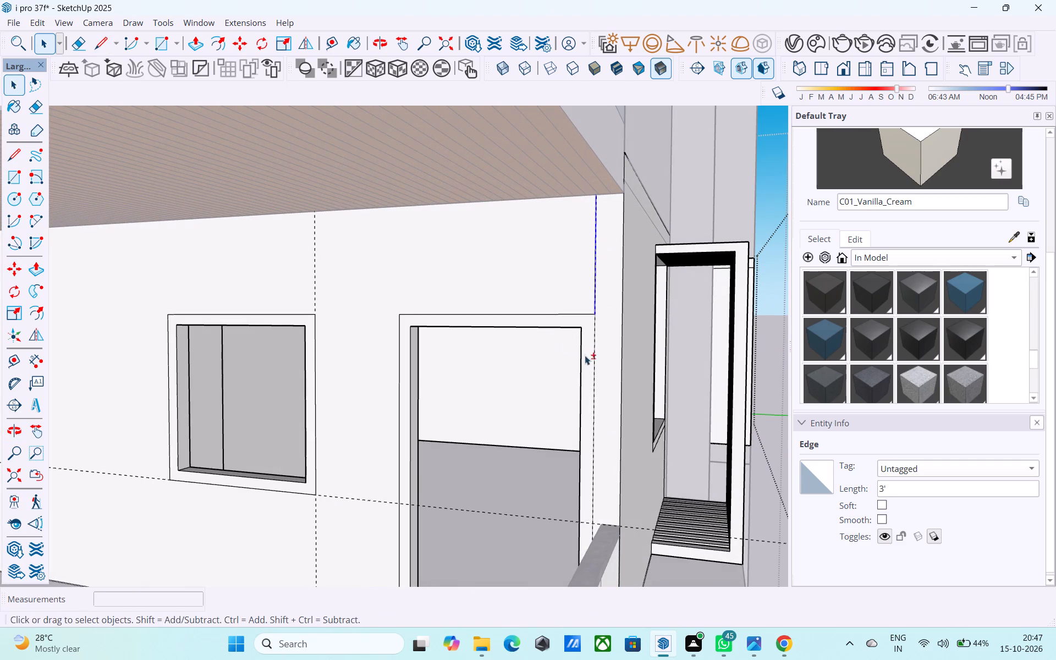
shift+click(594, 356)
shift+scroll(589, 348, down, 3)
shift+middle_drag(587, 345, 652, 327)
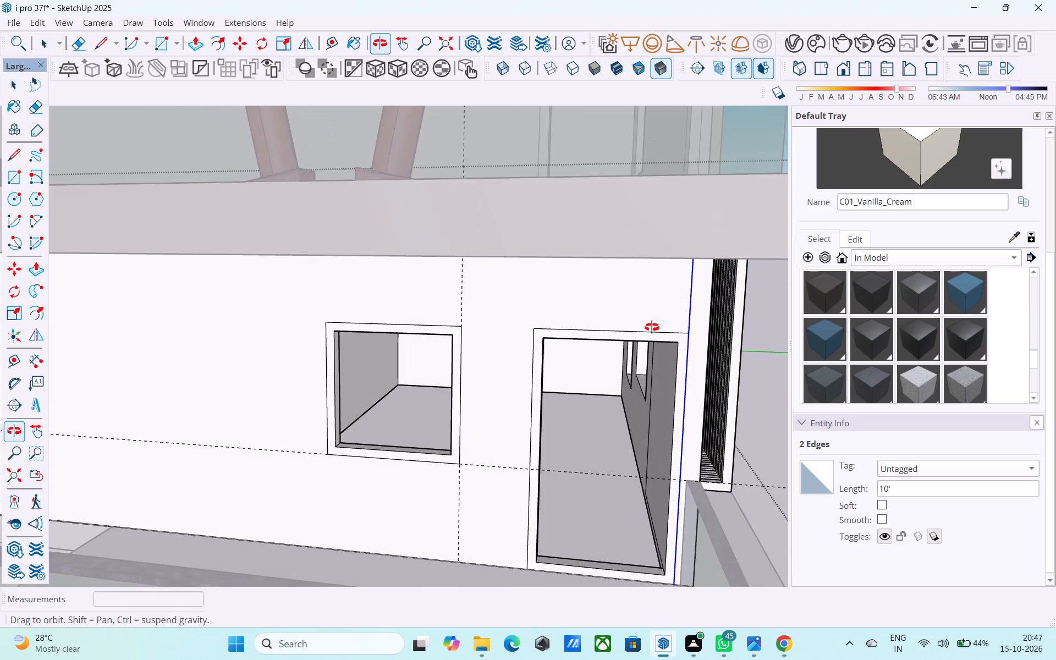
shift+middle_drag(652, 327, 635, 312)
key(m)
click(670, 216)
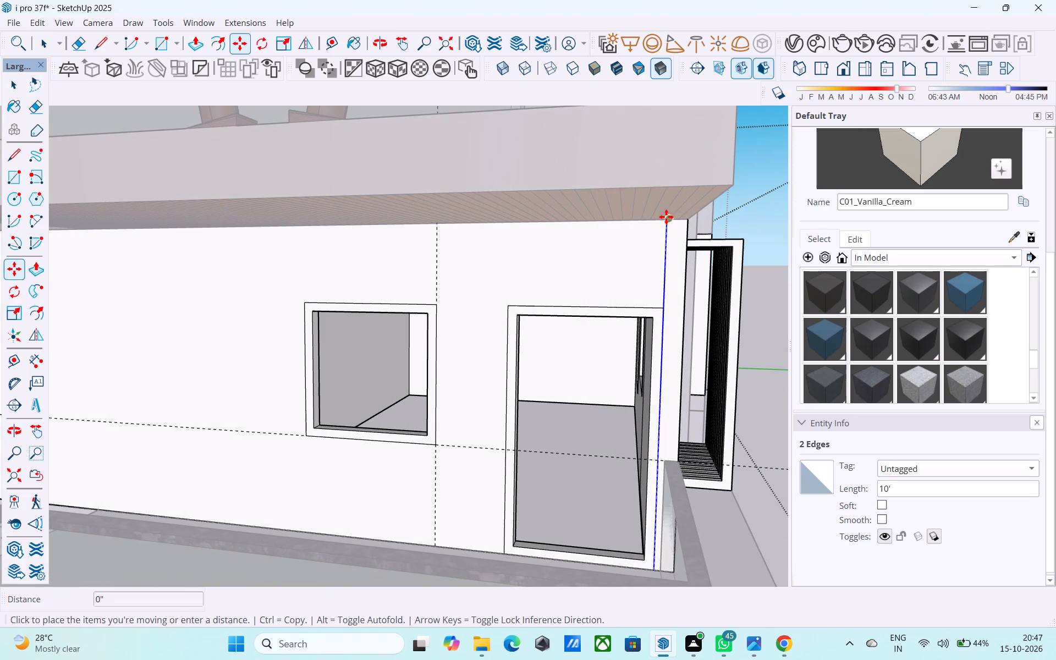
scroll(381, 226, up, 3)
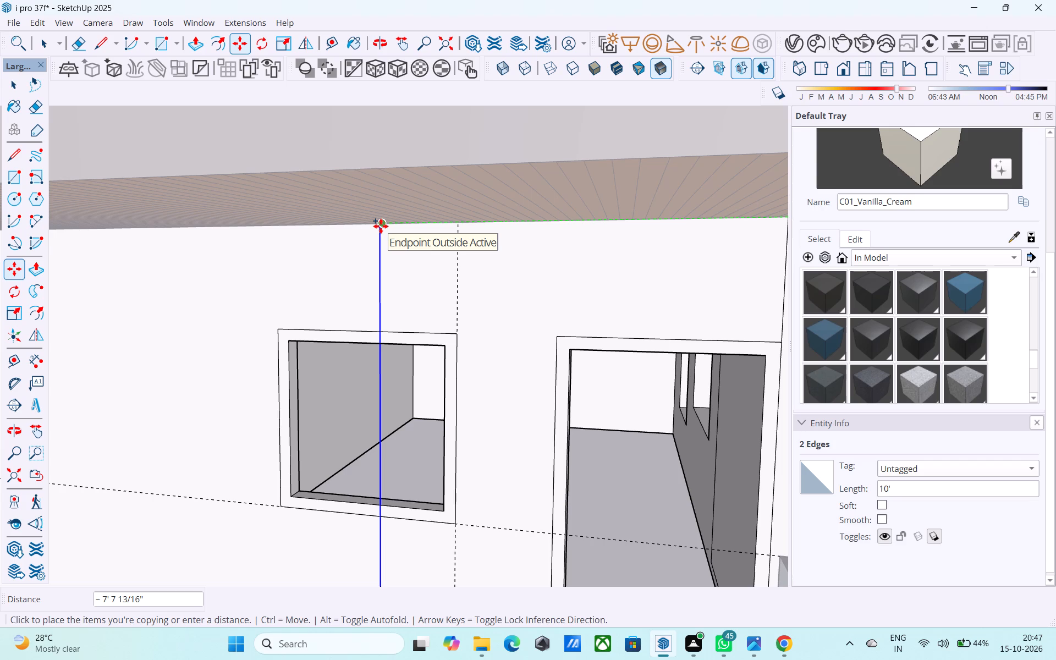
scroll(384, 302, down, 4)
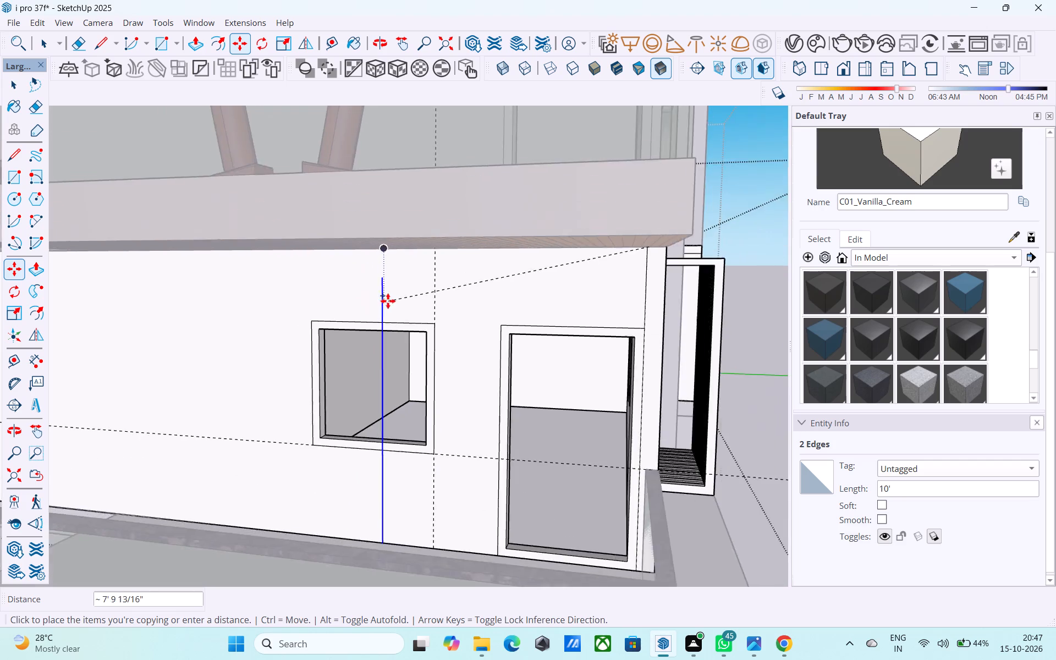
middle_drag(386, 300, 486, 339)
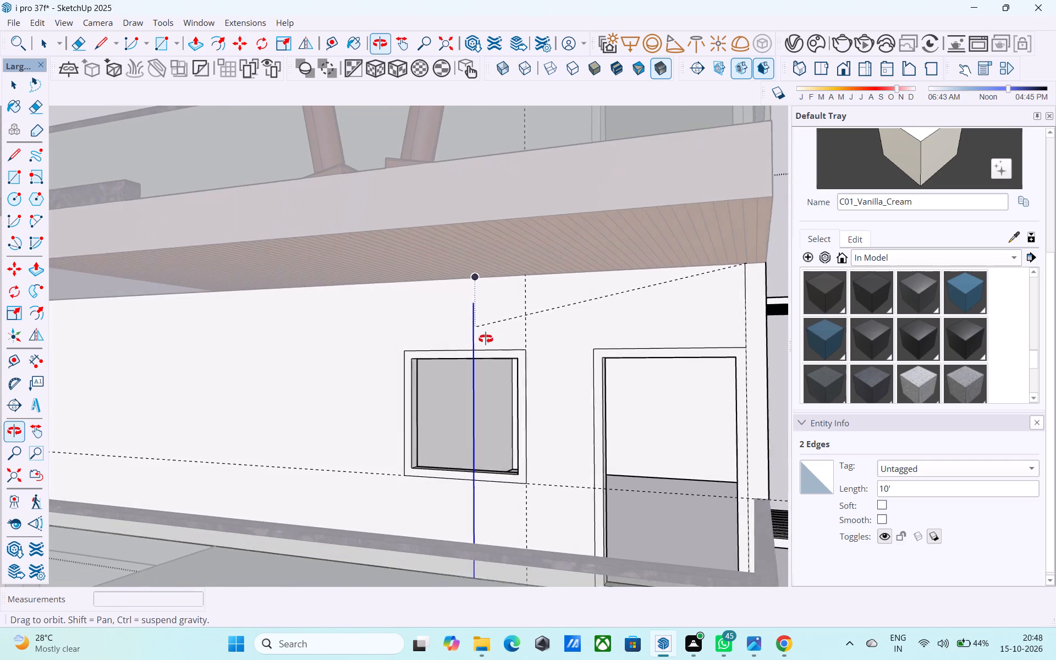
middle_drag(486, 339, 480, 339)
scroll(333, 295, down, 6)
scroll(241, 301, up, 4)
middle_drag(243, 301, 296, 336)
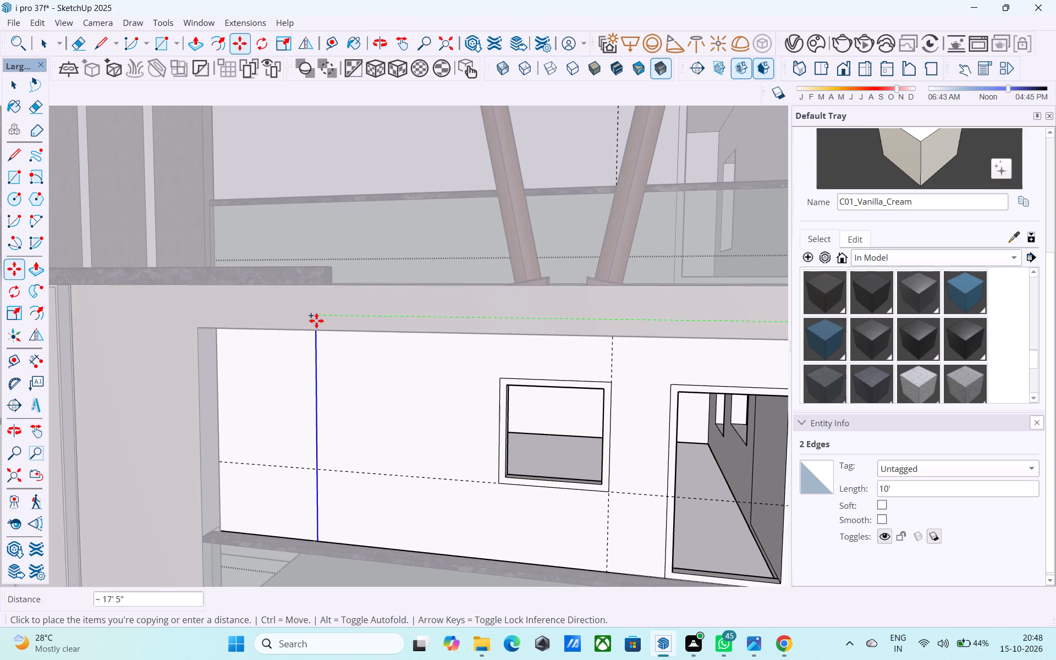
middle_drag(316, 321, 304, 276)
scroll(307, 313, up, 5)
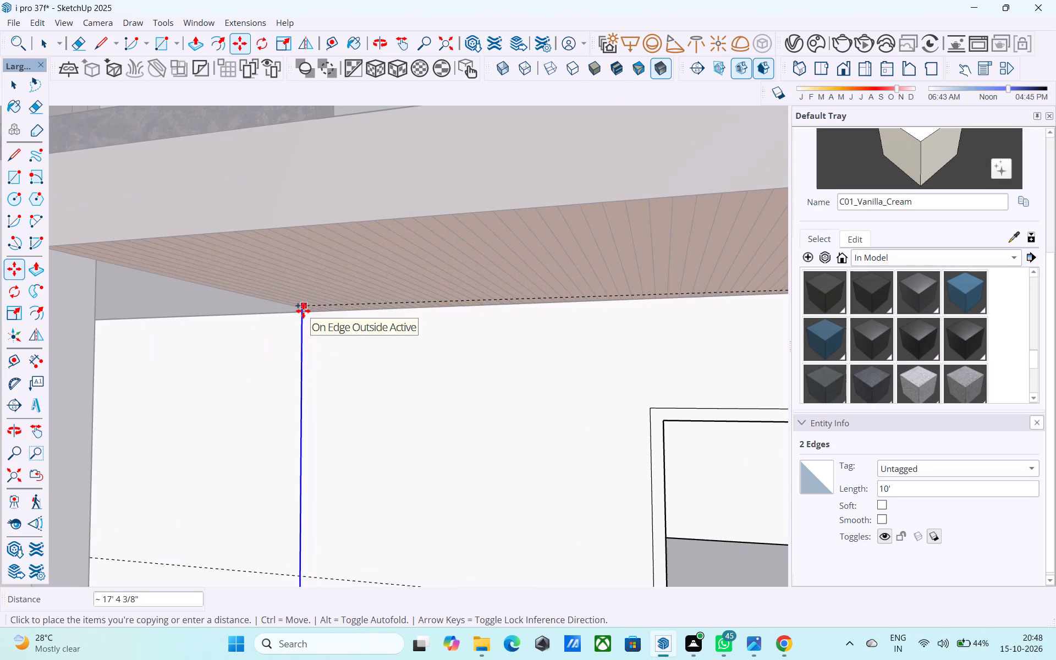
scroll(303, 311, up, 3)
middle_drag(302, 318, 315, 283)
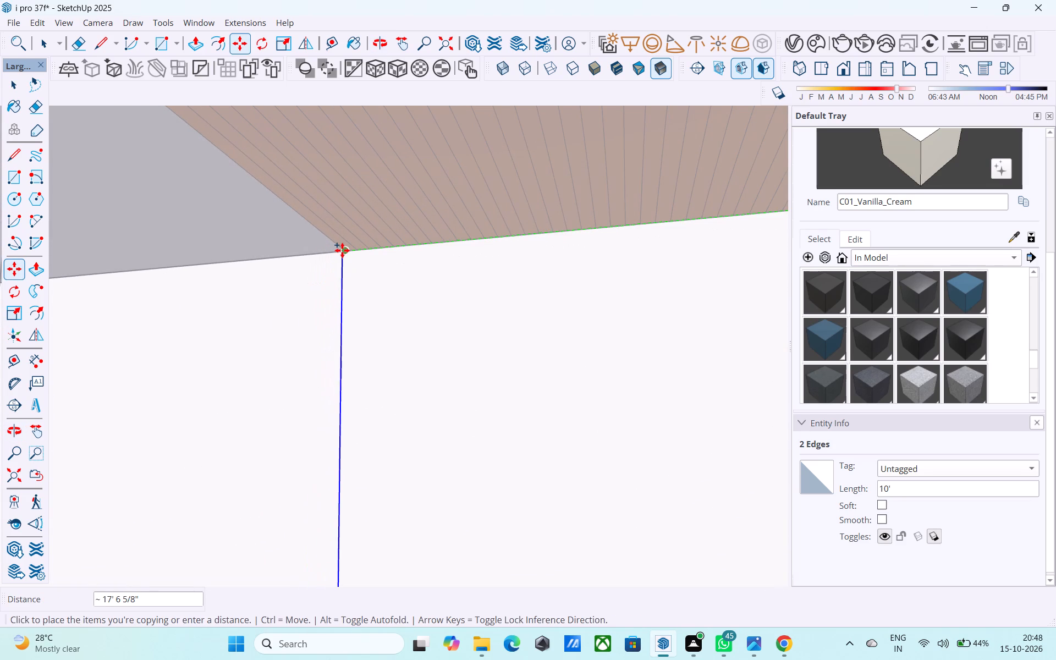
click(342, 250)
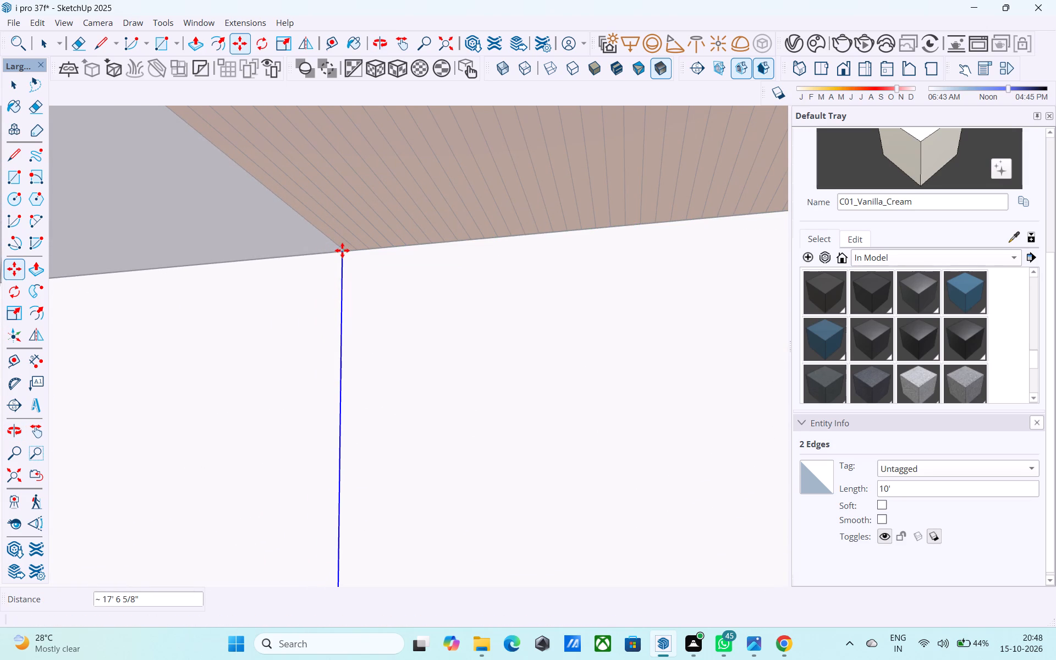
Divide the copied span into 10 equal intervals with vertical panel lines along the balcony wall.
key(slash)
text(10)
key(Return)
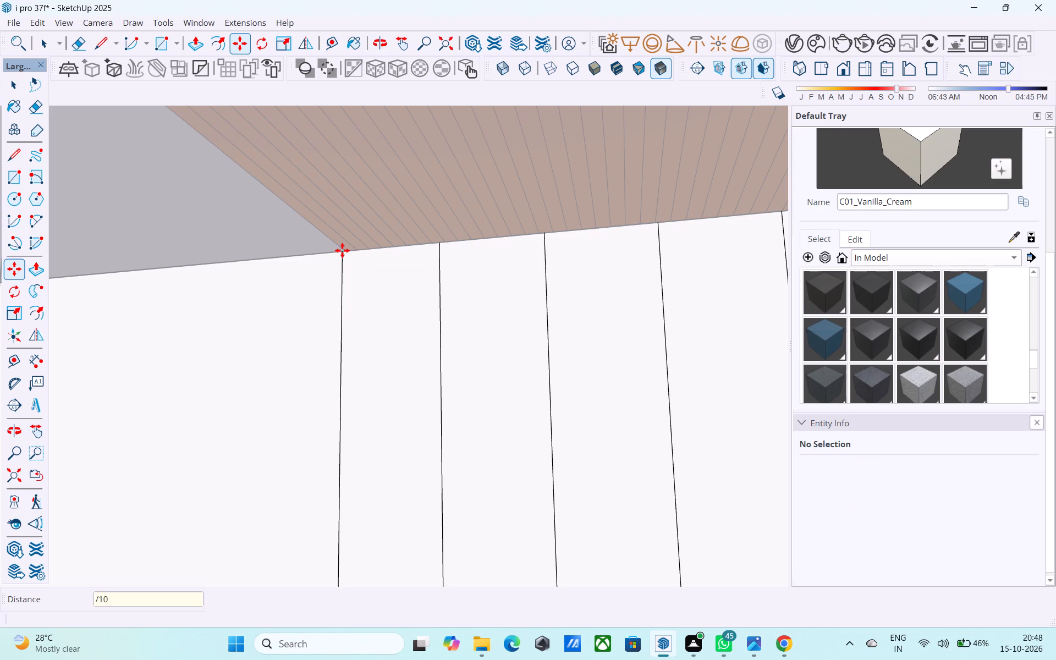
Erase the panel-line segments crossing the window opening and the top band of its frame.
scroll(328, 255, down, 1)
scroll(327, 255, up, 1)
scroll(327, 255, down, 13)
middle_drag(338, 323, 398, 406)
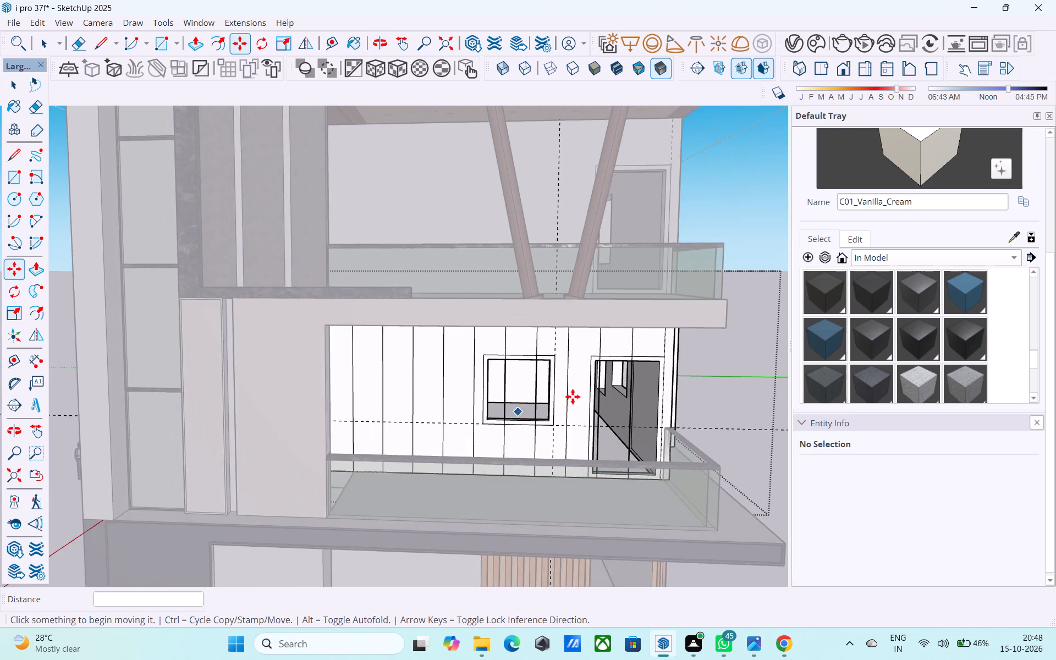
scroll(573, 396, up, 5)
scroll(535, 372, up, 4)
key(e)
scroll(527, 364, up, 2)
drag(498, 355, 471, 354)
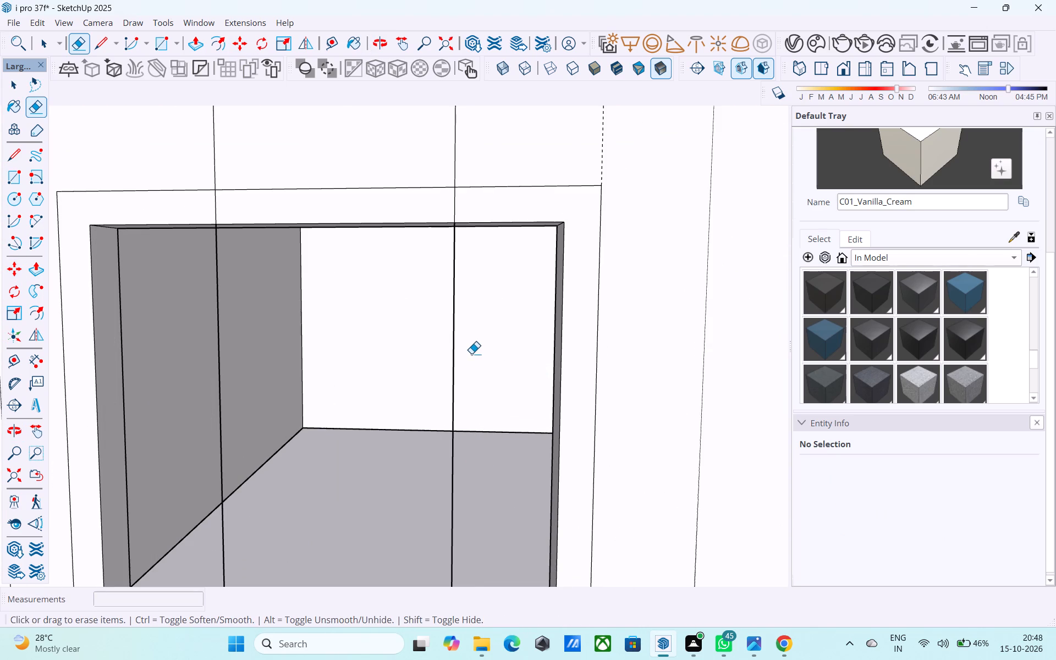
drag(471, 354, 459, 356)
click(459, 356)
drag(220, 357, 210, 350)
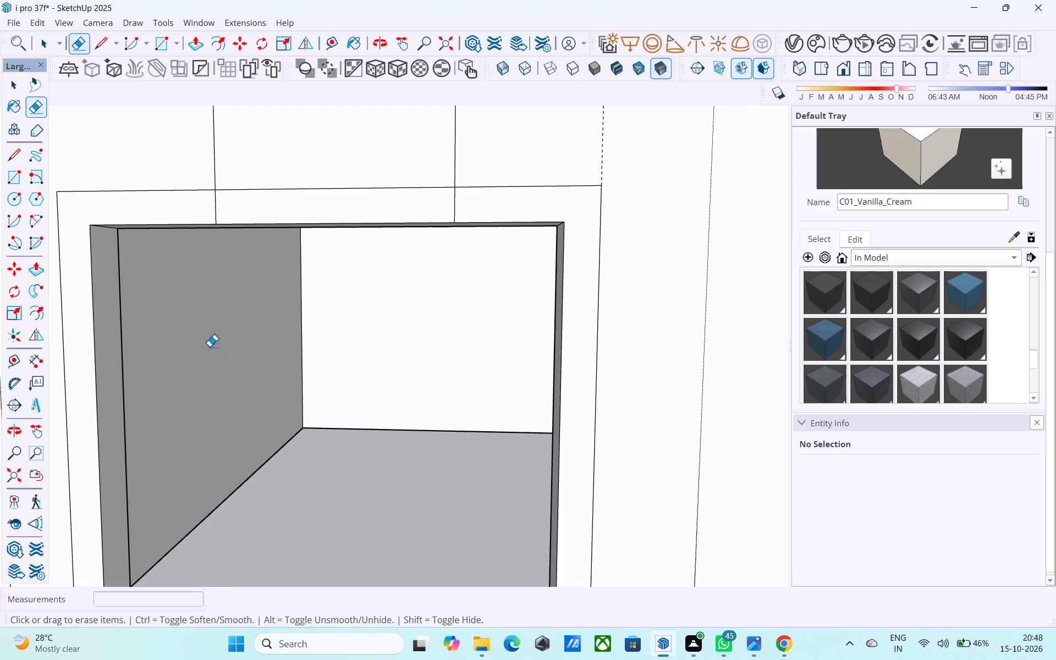
click(218, 218)
scroll(252, 217, down, 4)
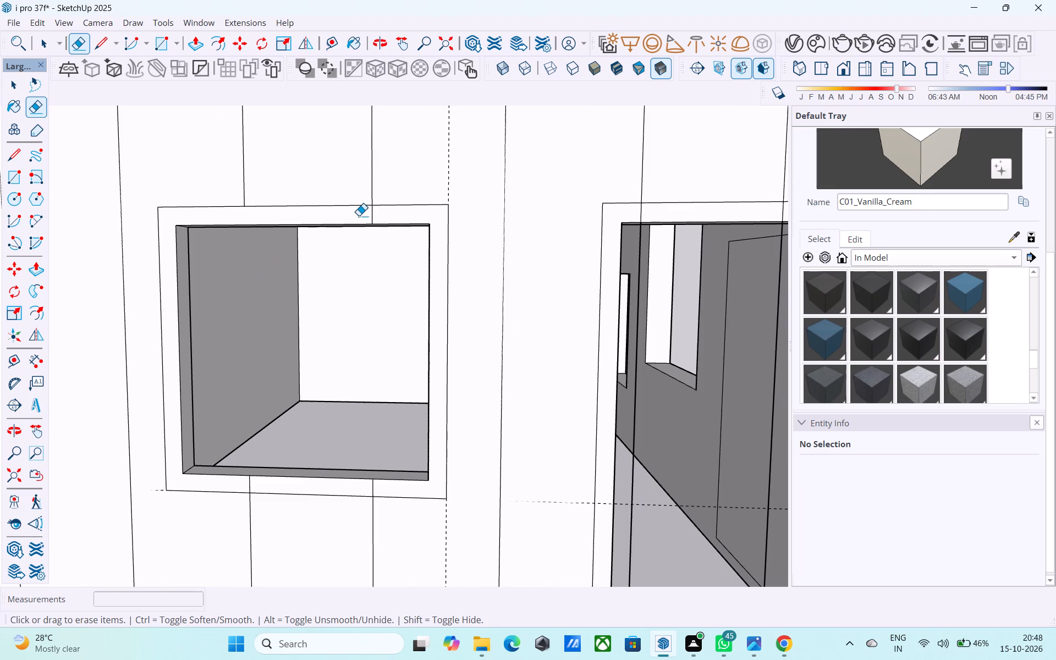
drag(367, 215, 374, 213)
Erase the panel-line segments crossing the balcony door opening and the top band of its frame.
scroll(383, 217, down, 9)
middle_drag(380, 247, 380, 259)
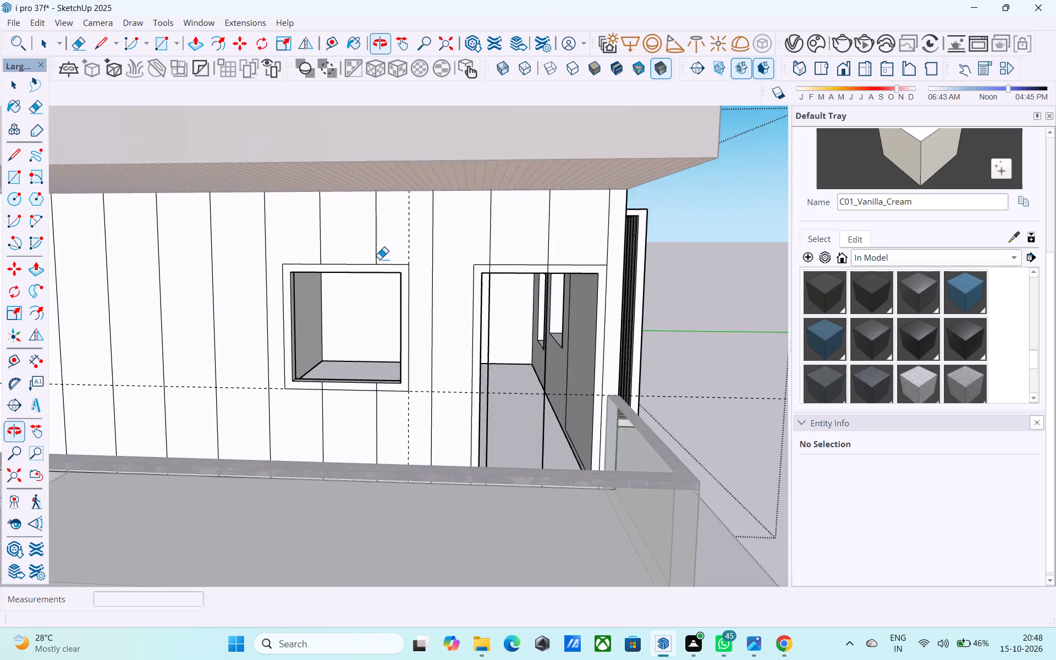
scroll(380, 254, down, 7)
scroll(484, 300, up, 3)
drag(465, 296, 457, 296)
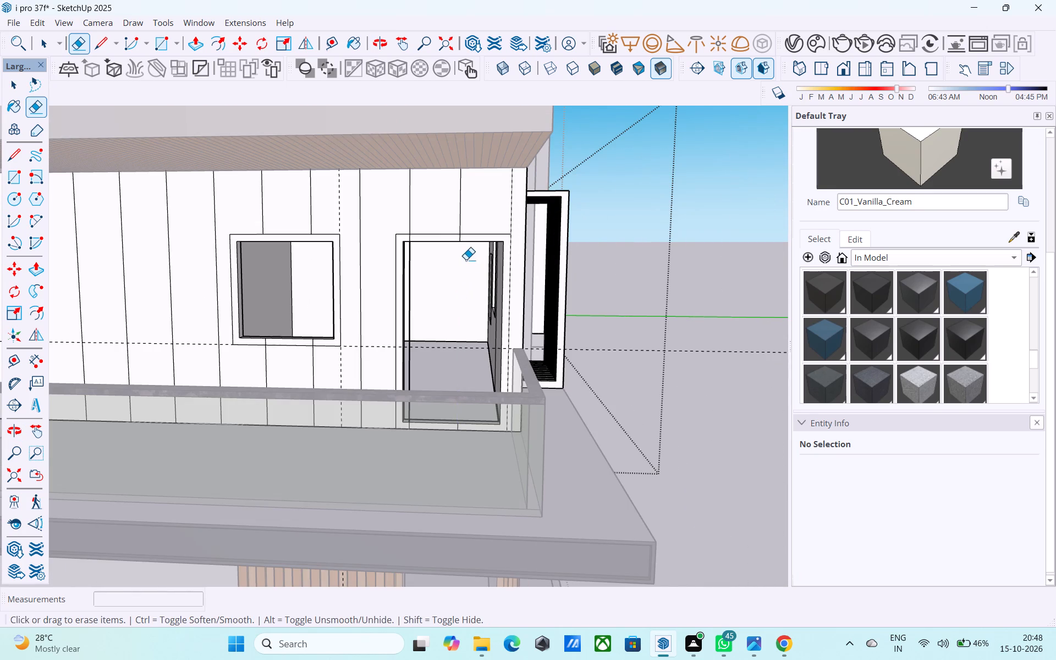
scroll(465, 257, up, 1)
scroll(464, 256, down, 2)
scroll(463, 255, up, 8)
scroll(458, 188, down, 7)
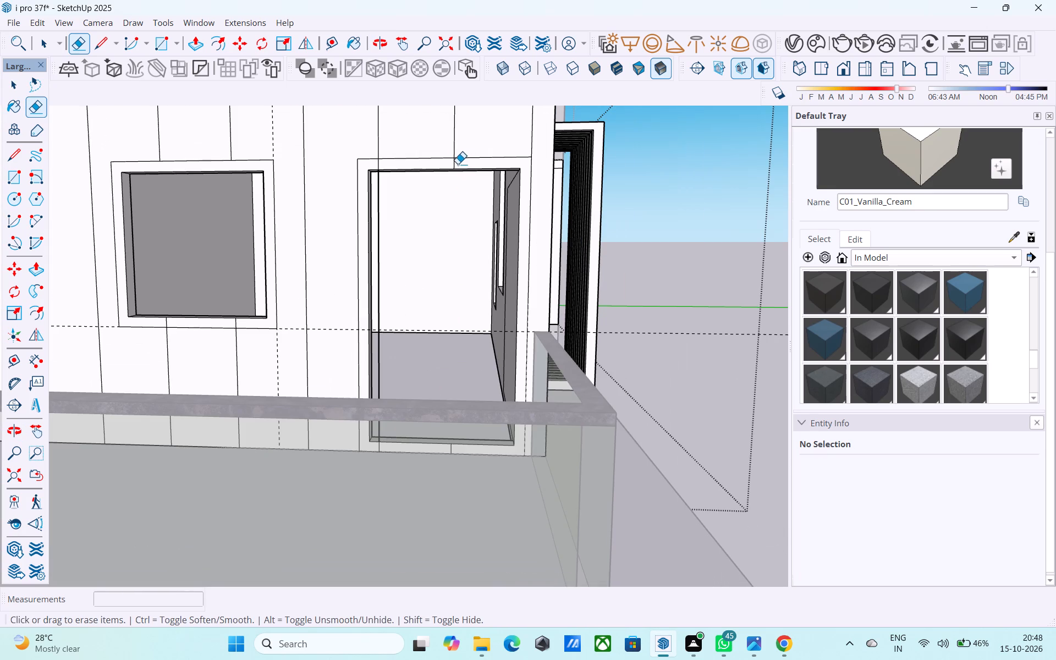
click(456, 164)
scroll(375, 169, up, 4)
click(383, 167)
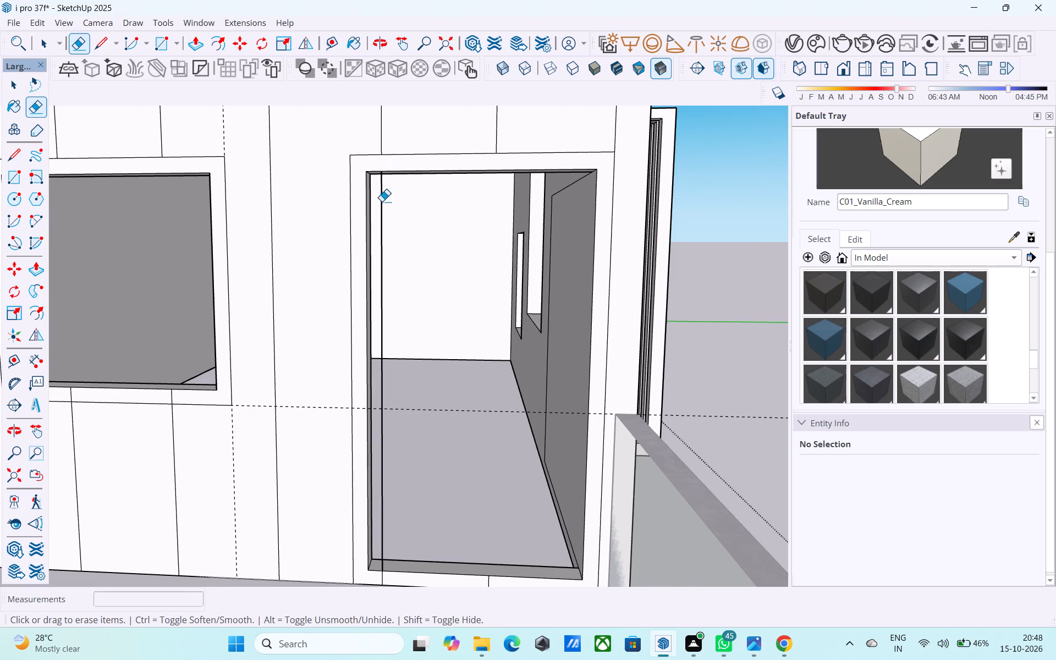
click(383, 202)
Erase the short panel-line pieces left in the bottom band of the balcony door frame.
scroll(602, 184, down, 2)
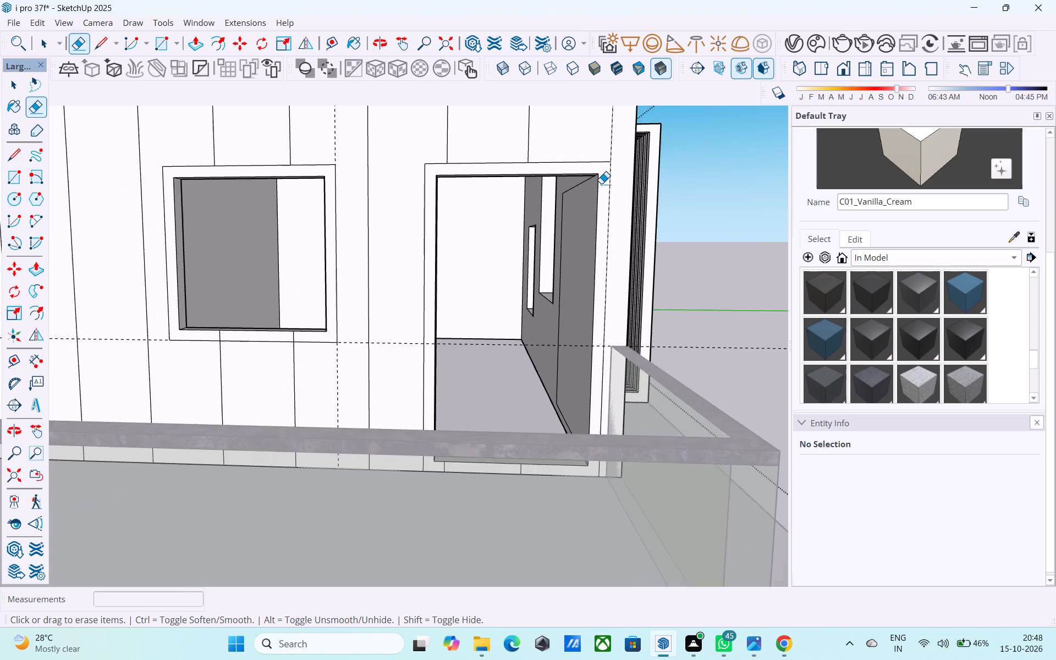
scroll(601, 184, down, 5)
middle_drag(482, 281, 460, 314)
scroll(460, 313, down, 3)
scroll(443, 395, up, 5)
middle_drag(416, 479, 417, 488)
scroll(418, 485, up, 10)
drag(369, 476, 355, 472)
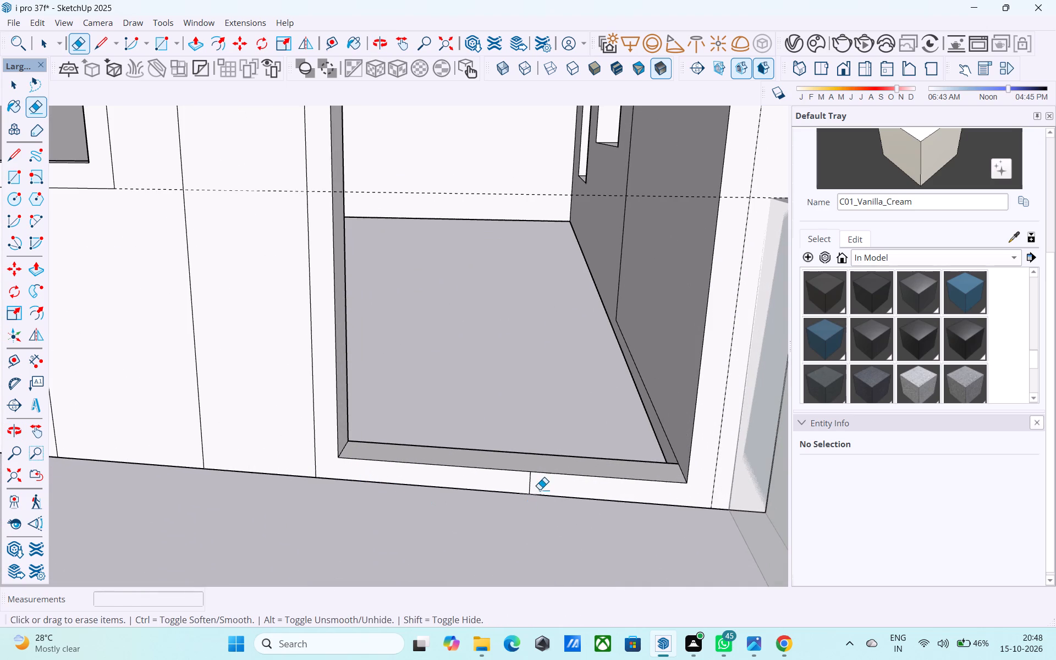
drag(537, 487, 529, 482)
Erase the horizontal and vertical dashed guide lines crossing the balcony wall.
scroll(525, 474, down, 15)
middle_drag(524, 469, 525, 462)
drag(753, 405, 748, 430)
scroll(743, 429, down, 5)
middle_drag(580, 453, 579, 440)
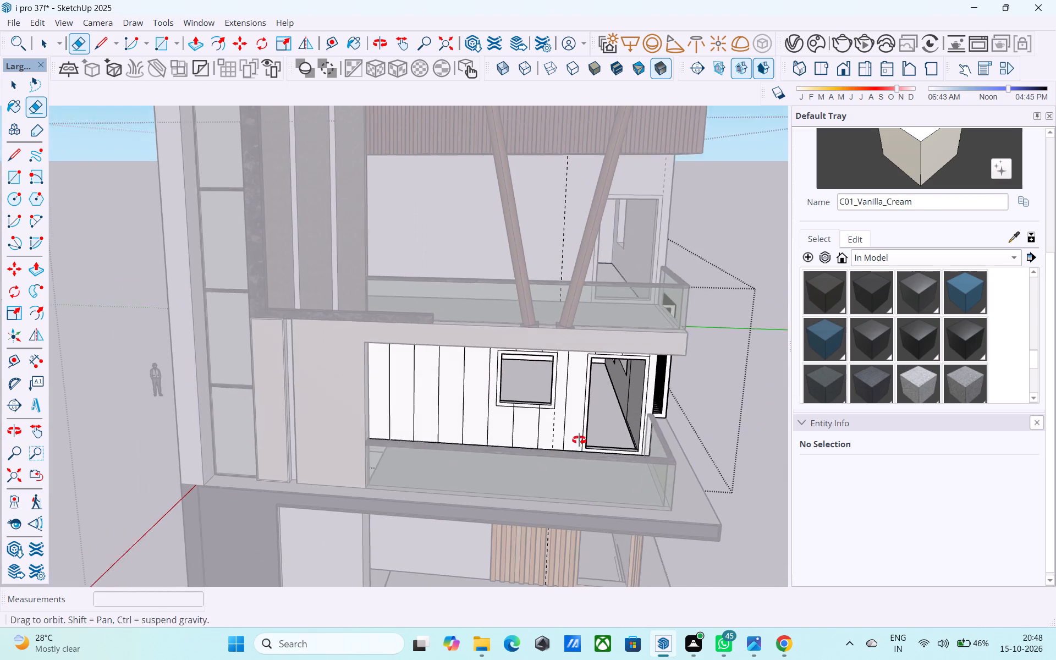
middle_drag(579, 440, 579, 404)
scroll(552, 312, up, 7)
click(558, 307)
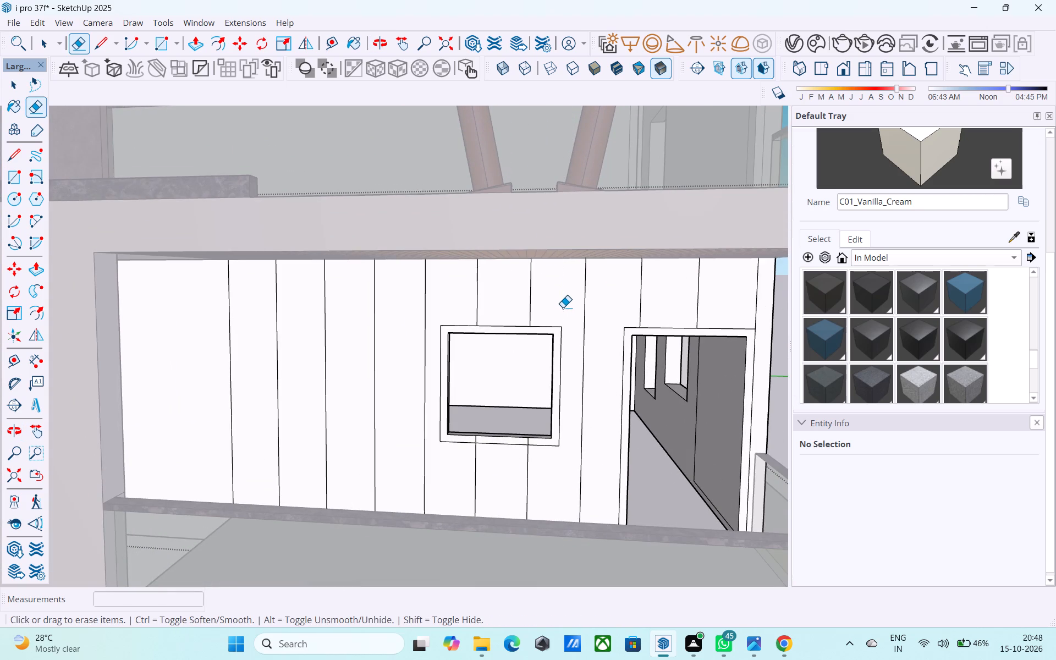
Copy the full-height panel line beside the window 2" away from the window to form a narrow groove.
middle_drag(561, 309, 574, 296)
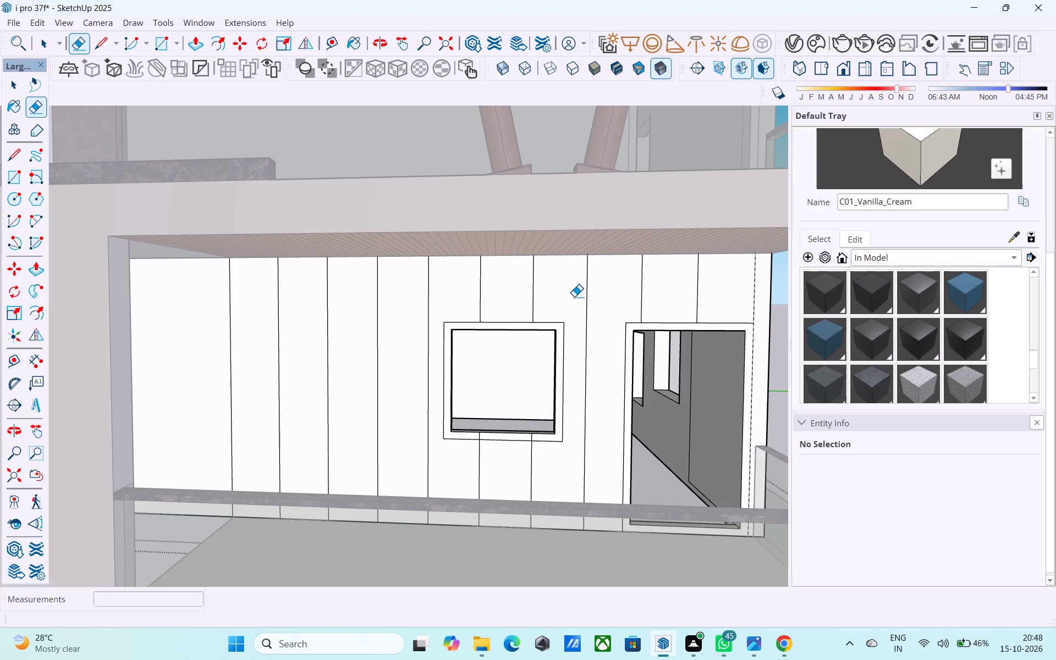
middle_drag(466, 328, 421, 324)
middle_drag(420, 325, 417, 334)
scroll(274, 339, up, 4)
scroll(274, 339, down, 5)
middle_drag(273, 342, 226, 349)
scroll(226, 348, up, 5)
scroll(229, 341, down, 9)
middle_drag(305, 354, 344, 328)
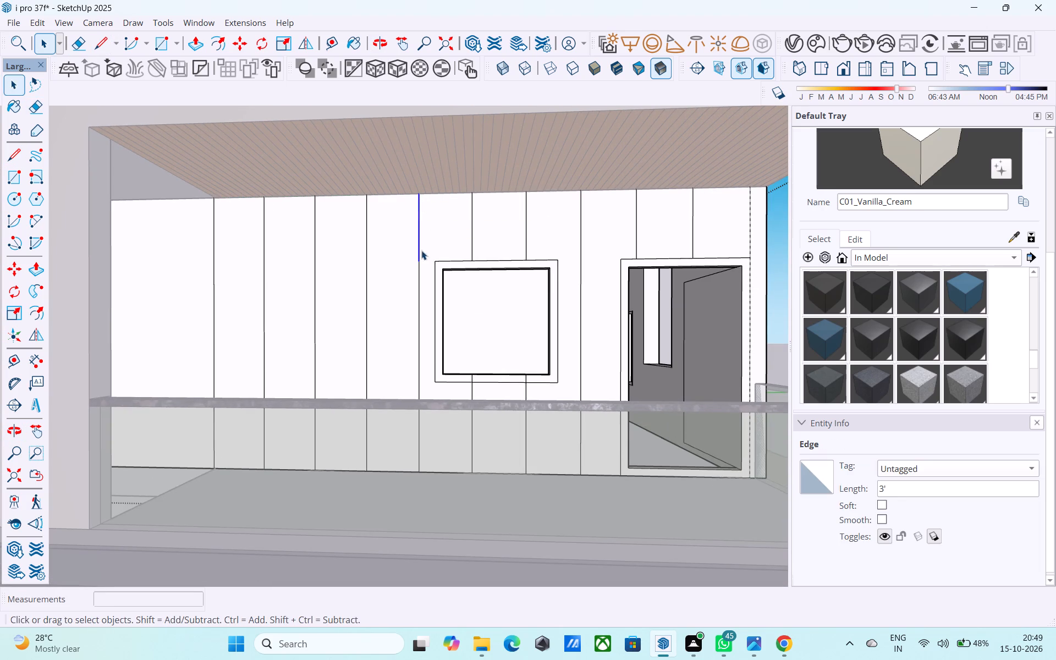
shift+click(419, 301)
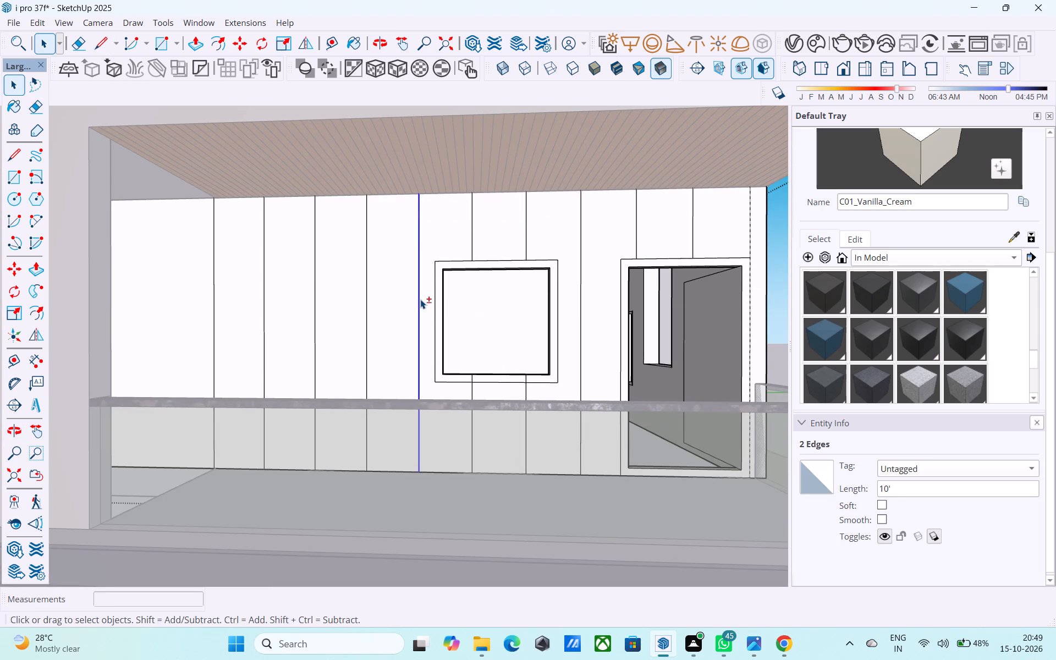
key(m)
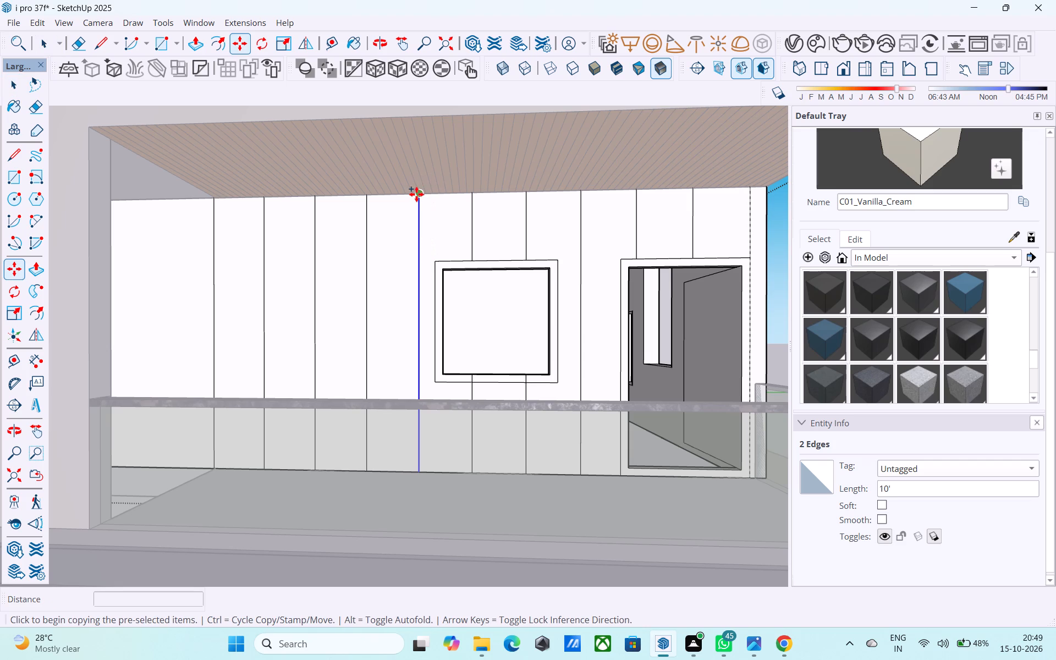
click(416, 194)
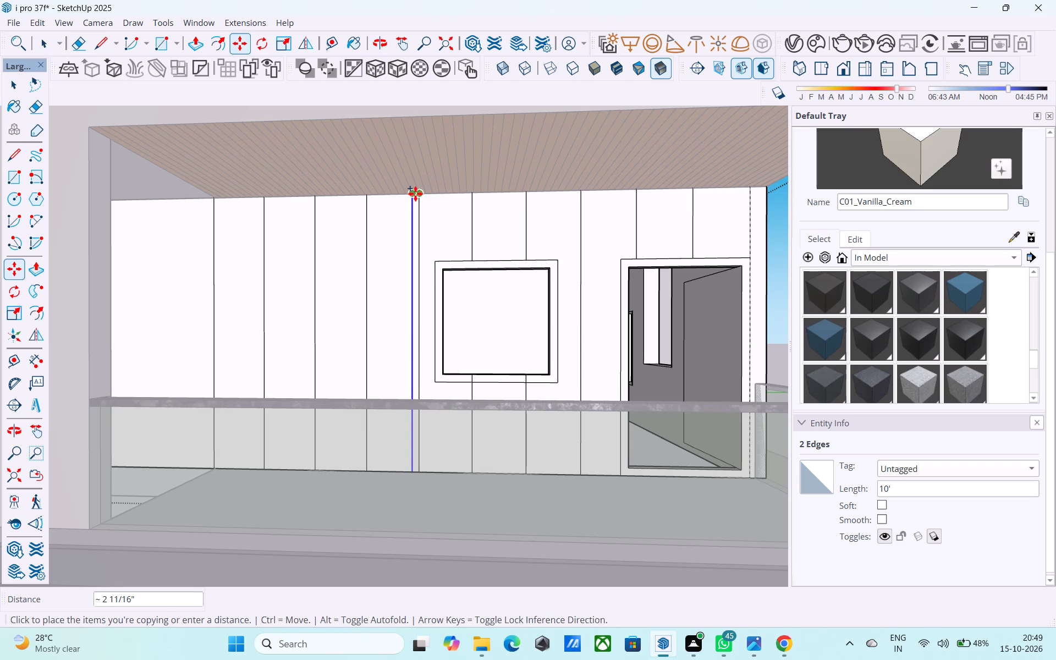
text(2")
key(Return)
key(space)
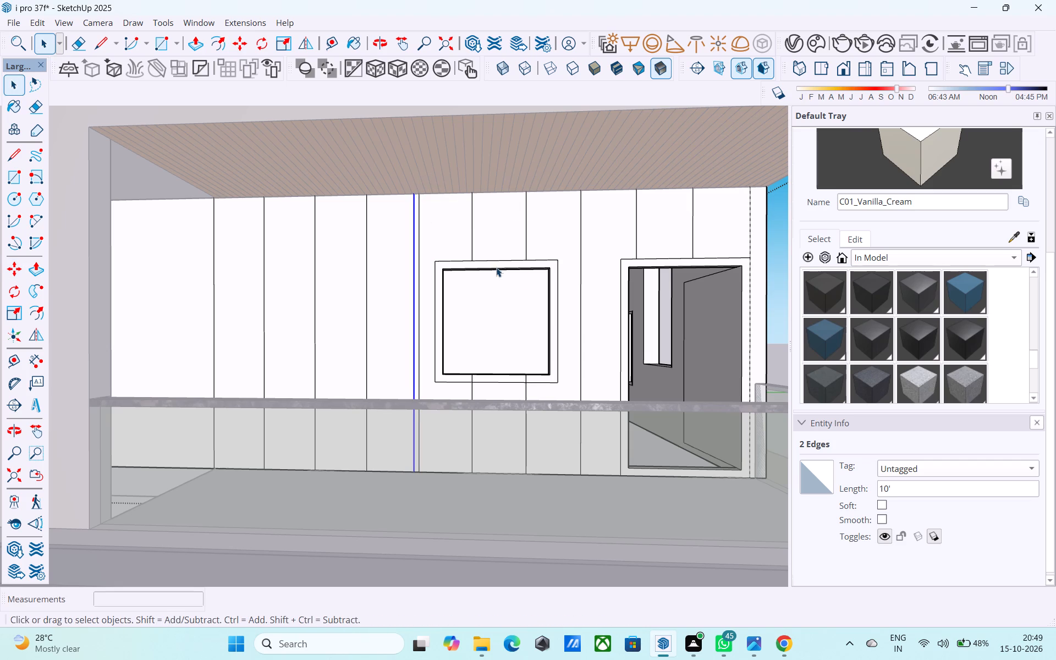
Copy the panel-line pieces above and below the window, on the side farther from the door, 2" towards the door.
shift+middle_drag(522, 276, 471, 308)
scroll(372, 296, up, 2)
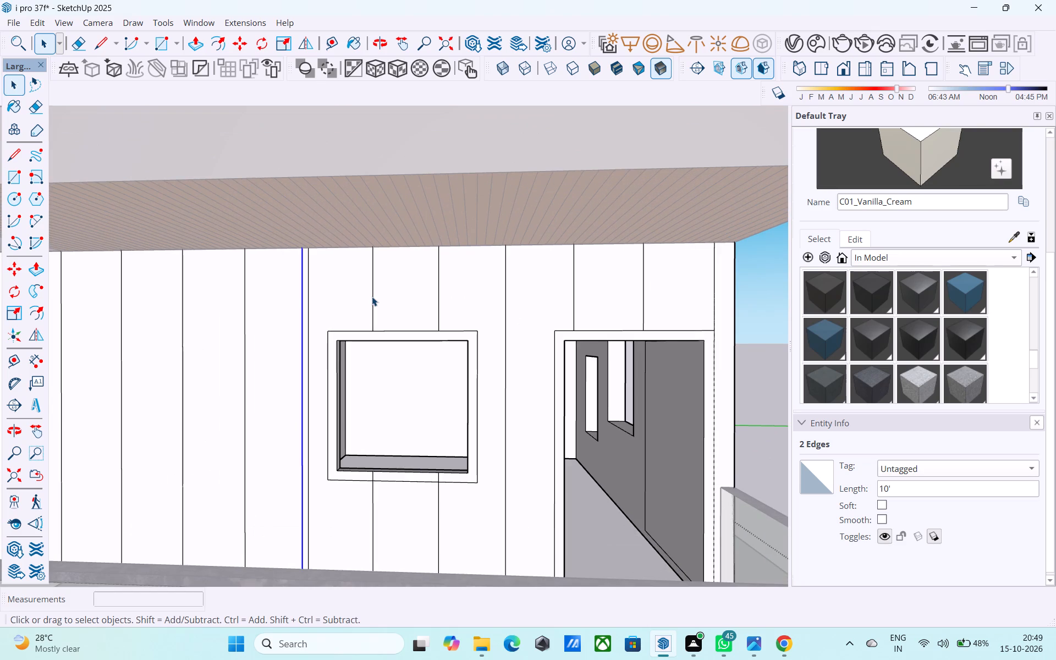
click(372, 296)
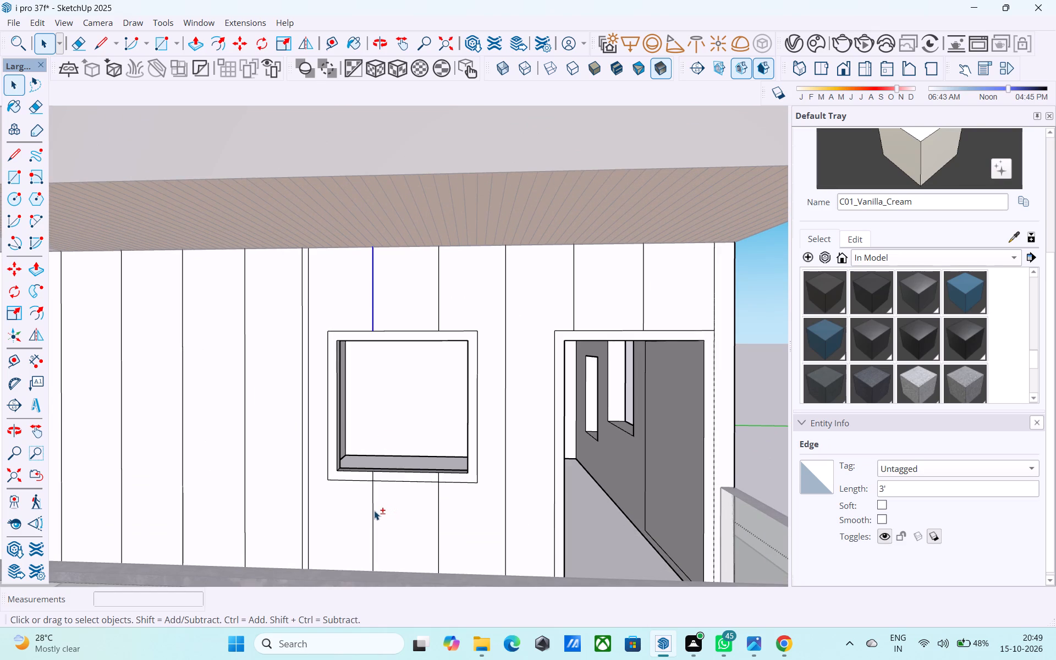
shift+click(374, 510)
key(m)
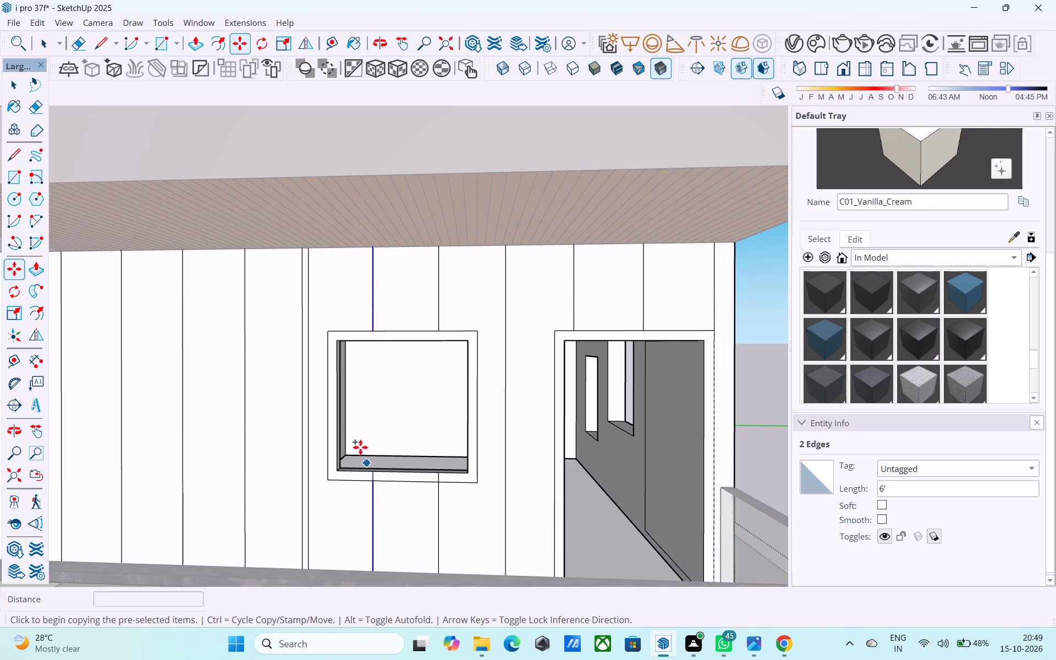
click(377, 248)
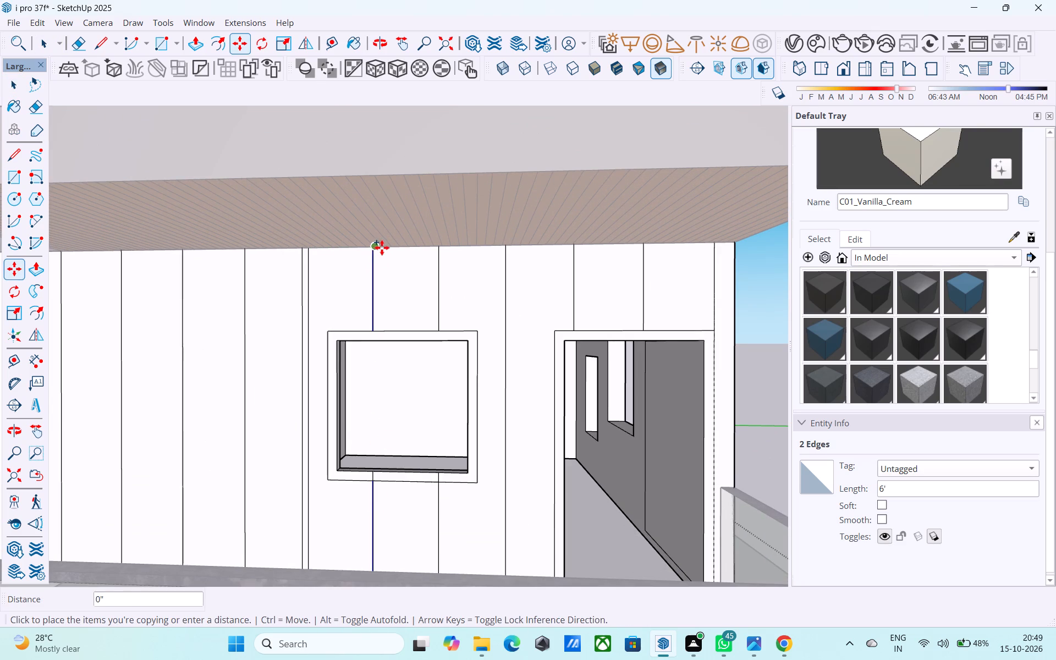
click(384, 249)
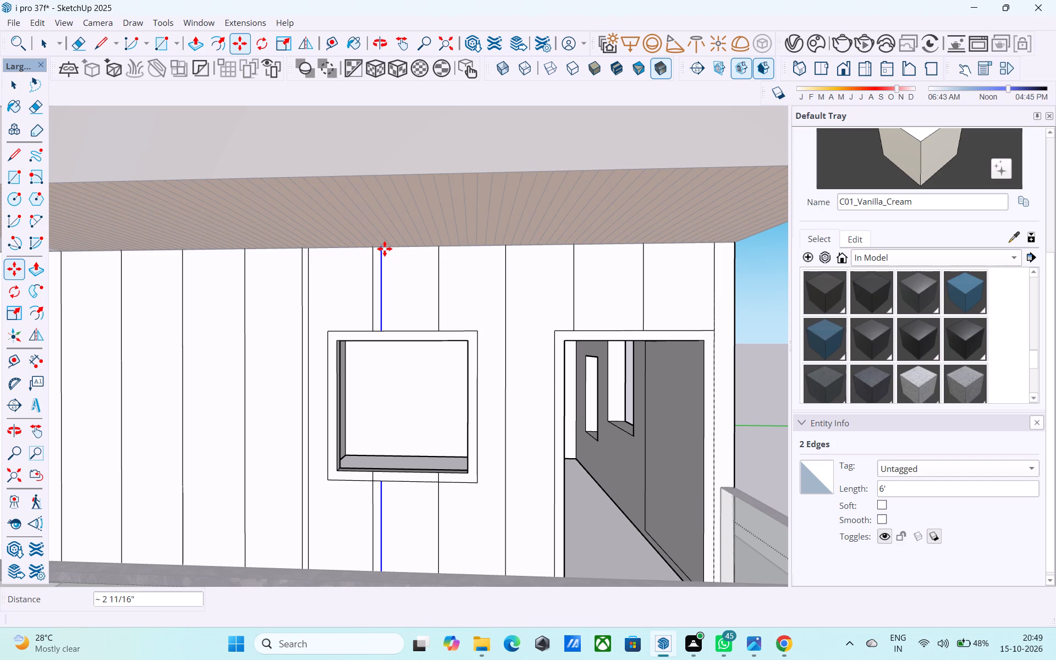
text(3")
key(Return)
text(2")
key(Return)
key(space)
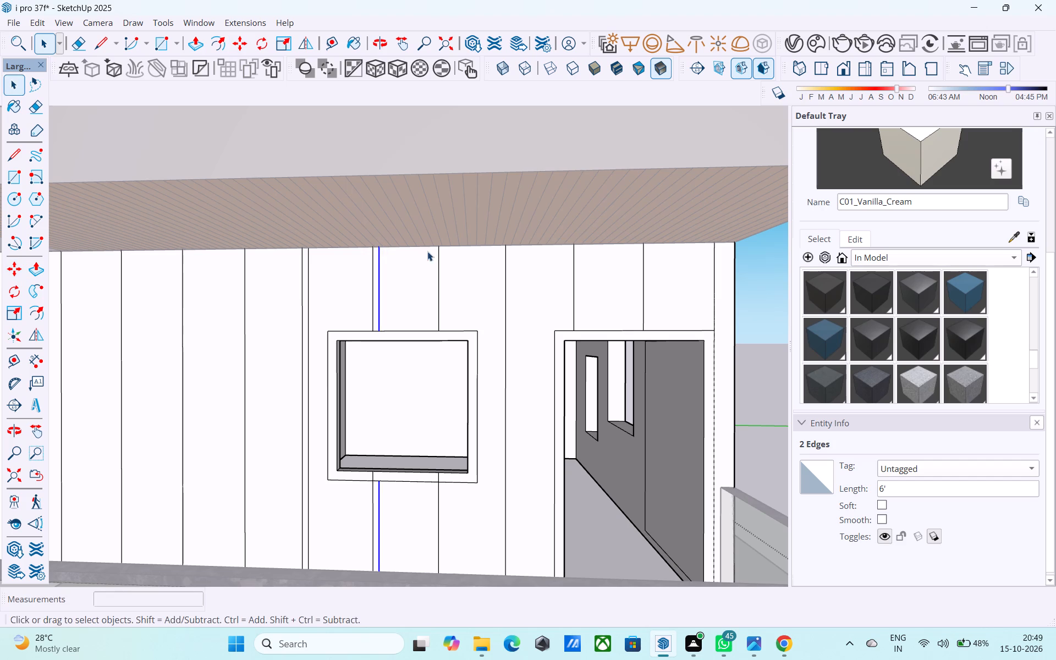
Copy the other panel-line pieces above and below the window, on the side nearer the door, 2" towards the door.
shift+middle_drag(429, 253, 391, 249)
scroll(399, 256, up, 2)
click(400, 256)
shift+middle_drag(388, 470, 433, 355)
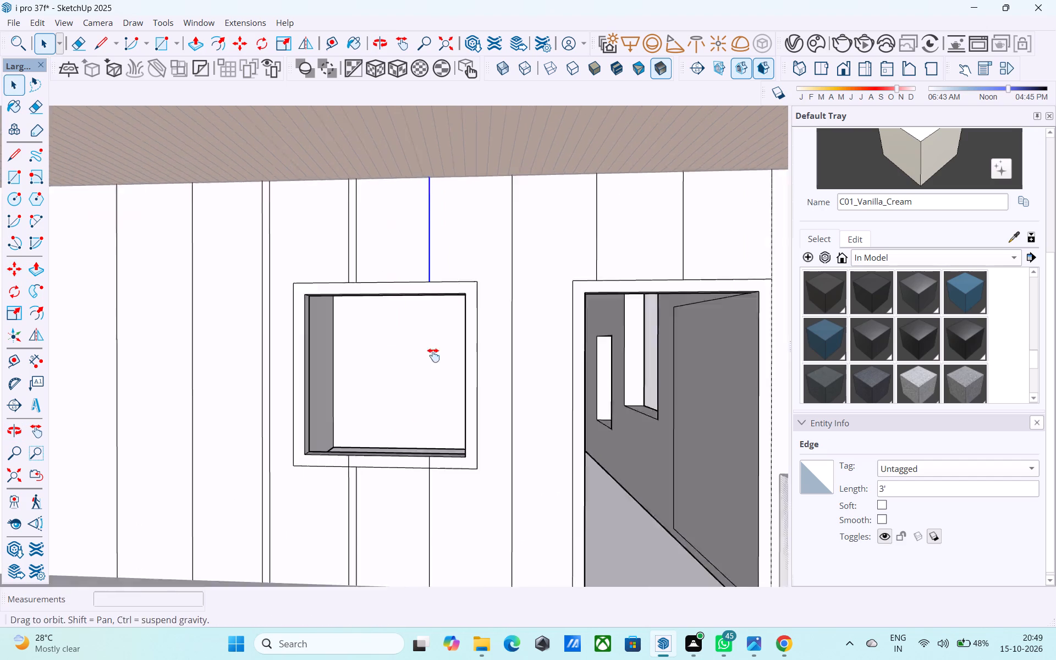
shift+middle_drag(433, 355, 443, 304)
shift+scroll(464, 369, down, 3)
shift+middle_drag(464, 369, 422, 557)
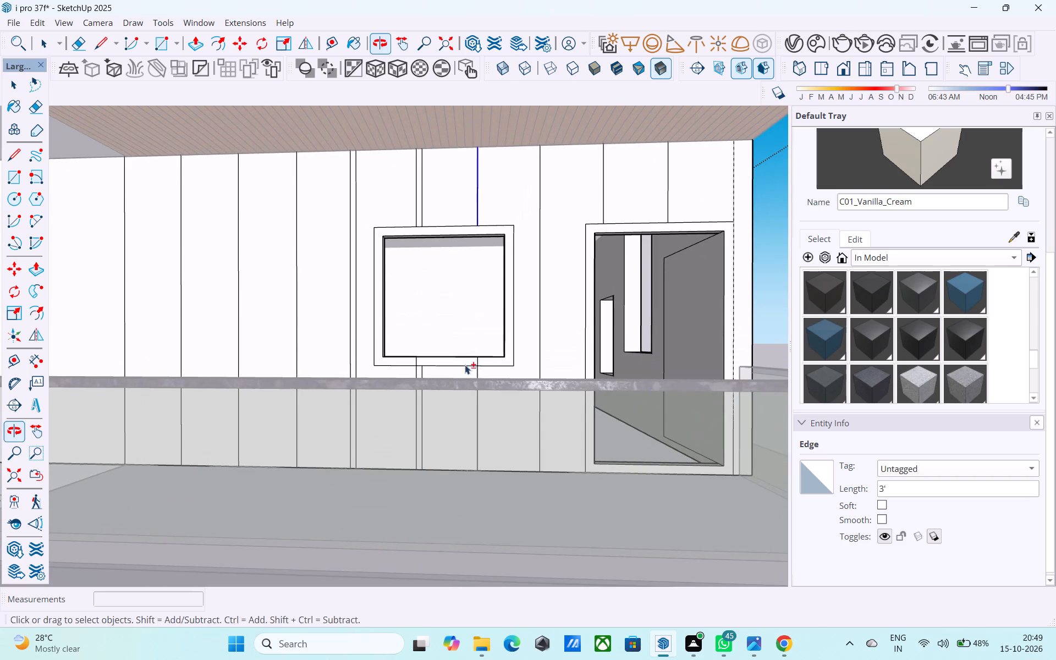
shift+middle_drag(469, 355, 463, 384)
middle_drag(463, 384, 460, 299)
shift+middle_drag(454, 340, 446, 341)
middle_drag(448, 343, 450, 349)
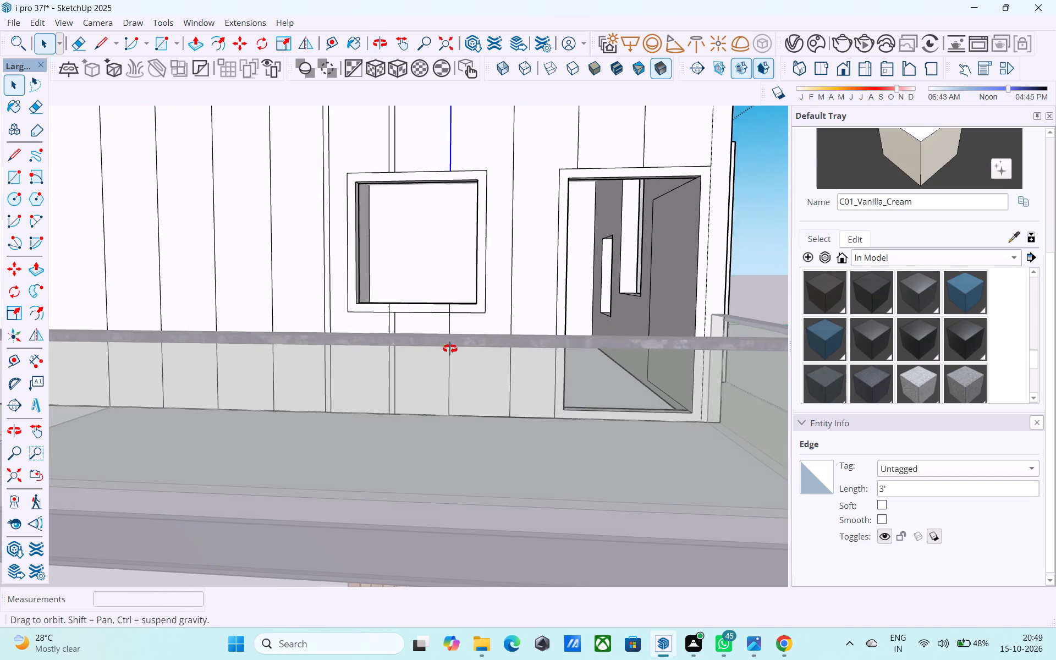
middle_drag(450, 349, 470, 435)
scroll(448, 279, up, 3)
shift+click(423, 259)
shift+scroll(428, 262, down, 3)
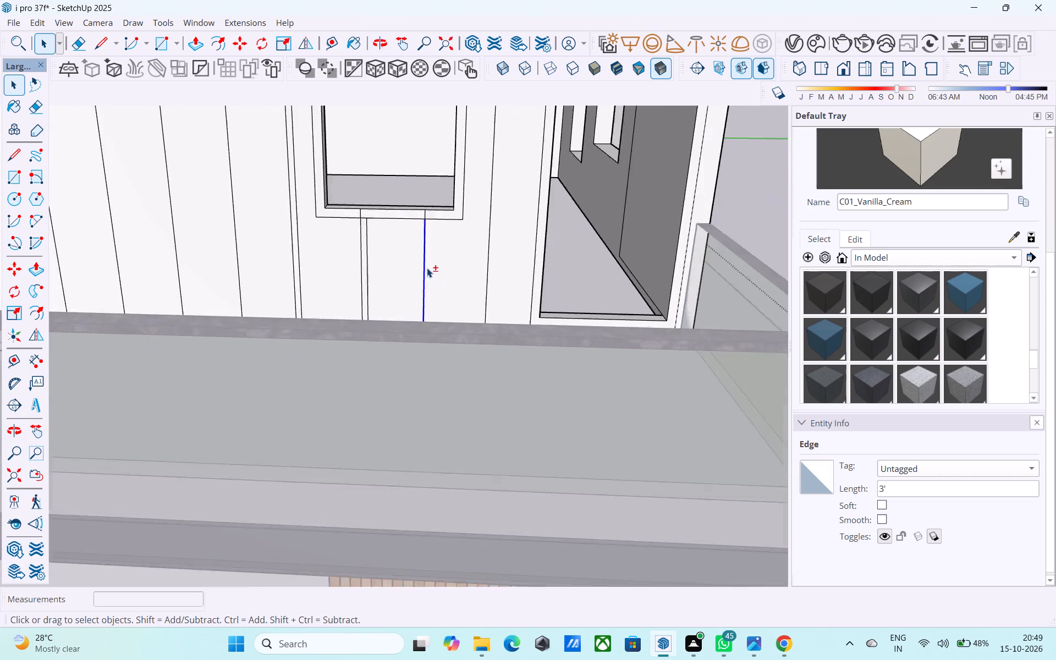
shift+scroll(427, 268, down, 2)
shift+middle_drag(427, 268, 371, 576)
shift+middle_drag(415, 397, 416, 402)
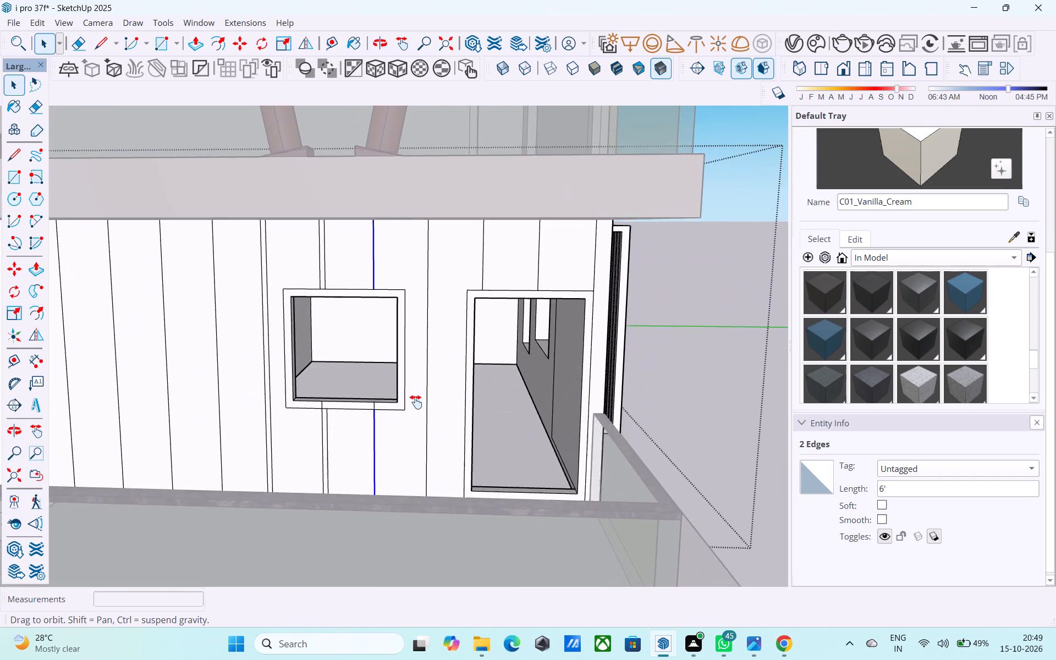
shift+middle_drag(416, 402, 426, 410)
scroll(405, 307, up, 4)
middle_drag(397, 306, 399, 367)
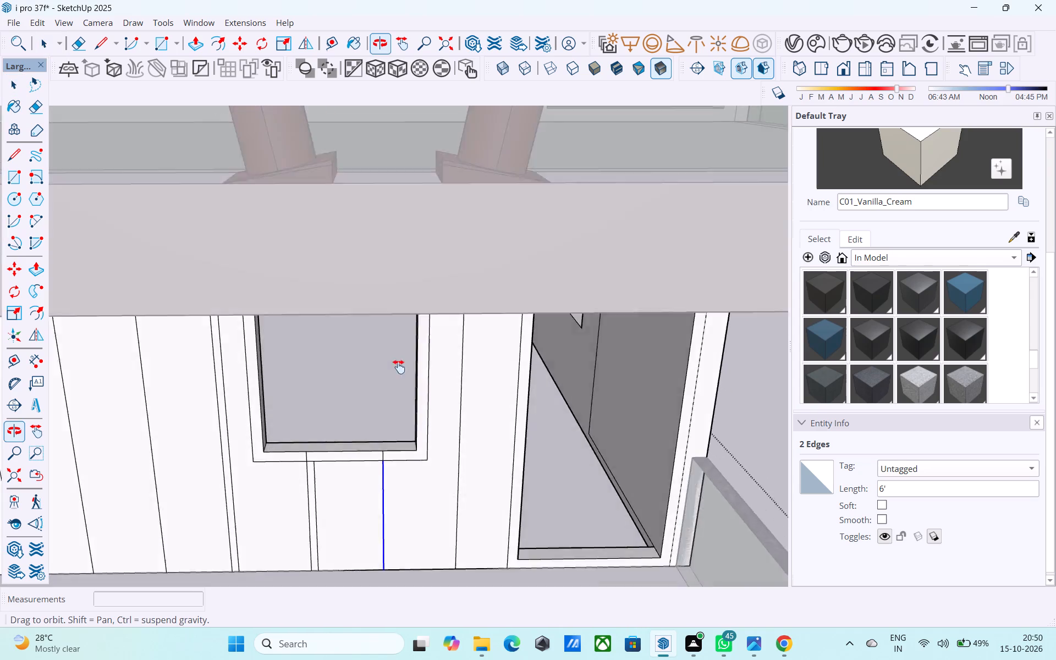
middle_drag(399, 367, 389, 367)
scroll(376, 332, up, 4)
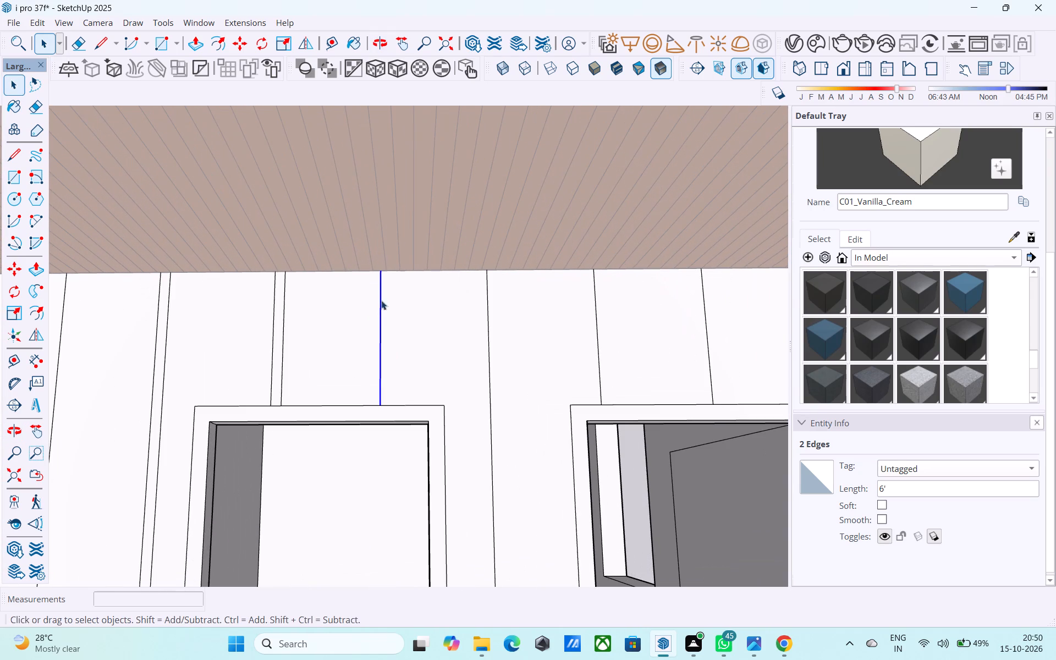
key(m)
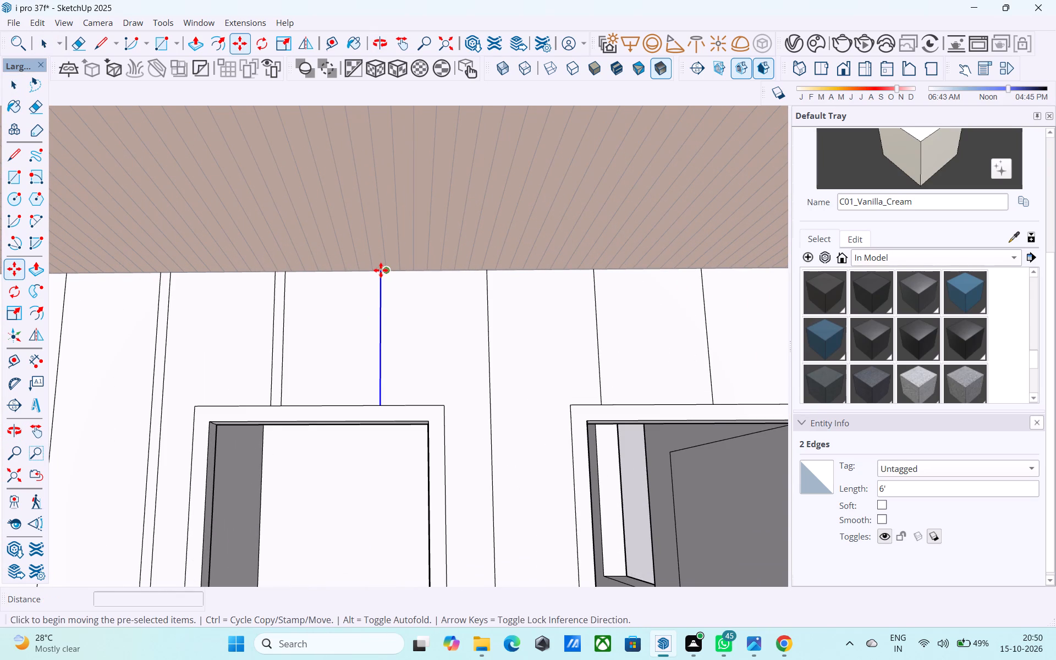
scroll(384, 279, up, 5)
click(377, 269)
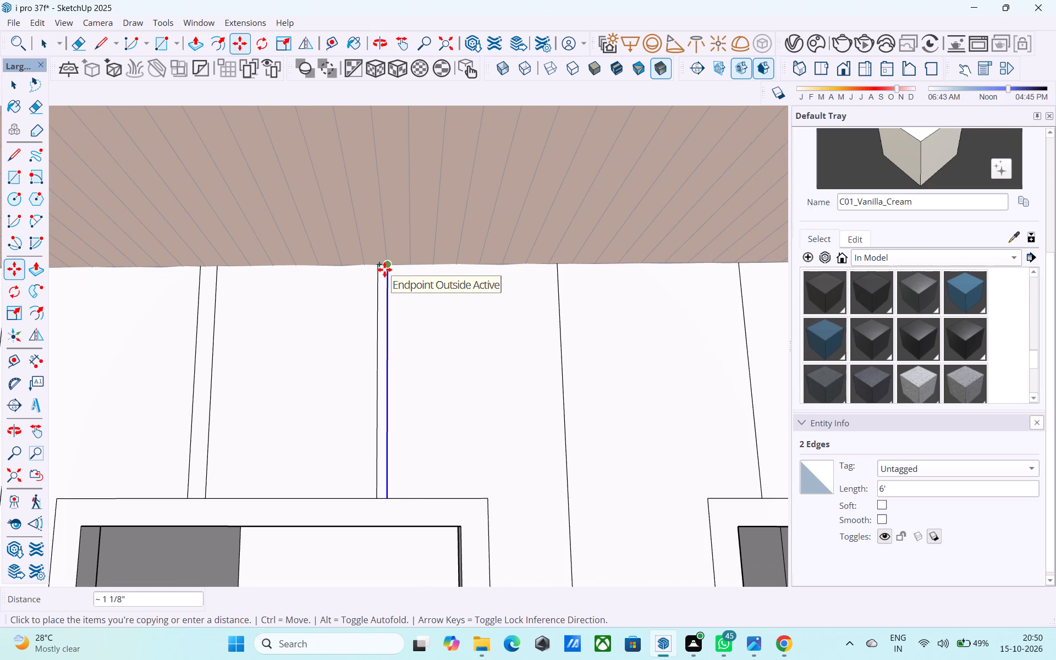
text(2")
key(Return)
key(space)
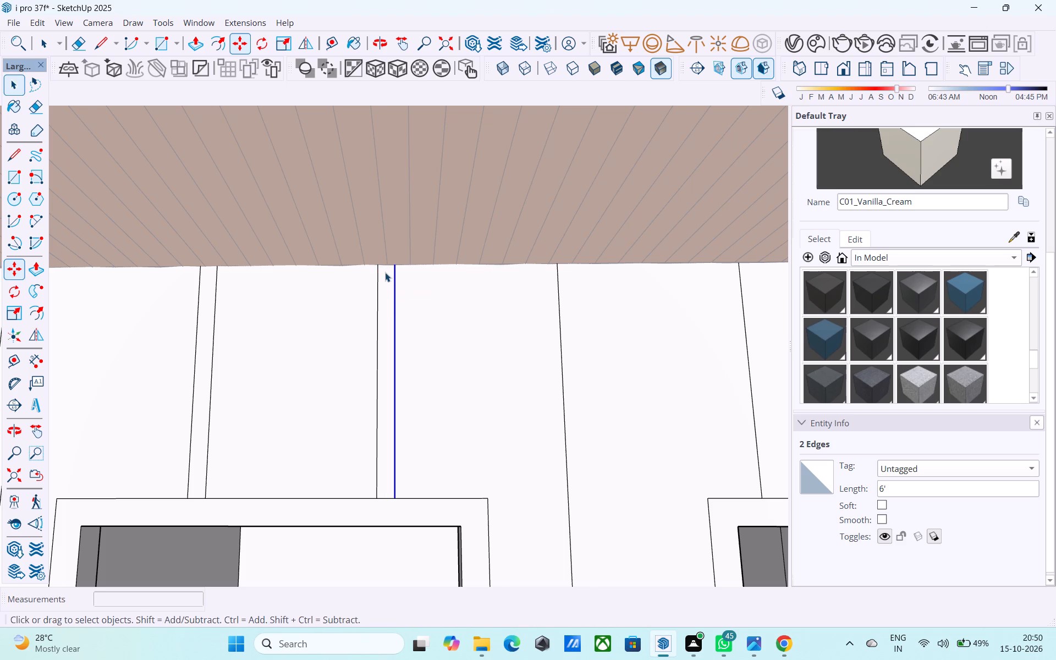
Copy the full-height panel line between the window and the balcony door 2" towards the door.
scroll(385, 272, down, 9)
shift+middle_drag(519, 321, 466, 321)
scroll(417, 335, up, 3)
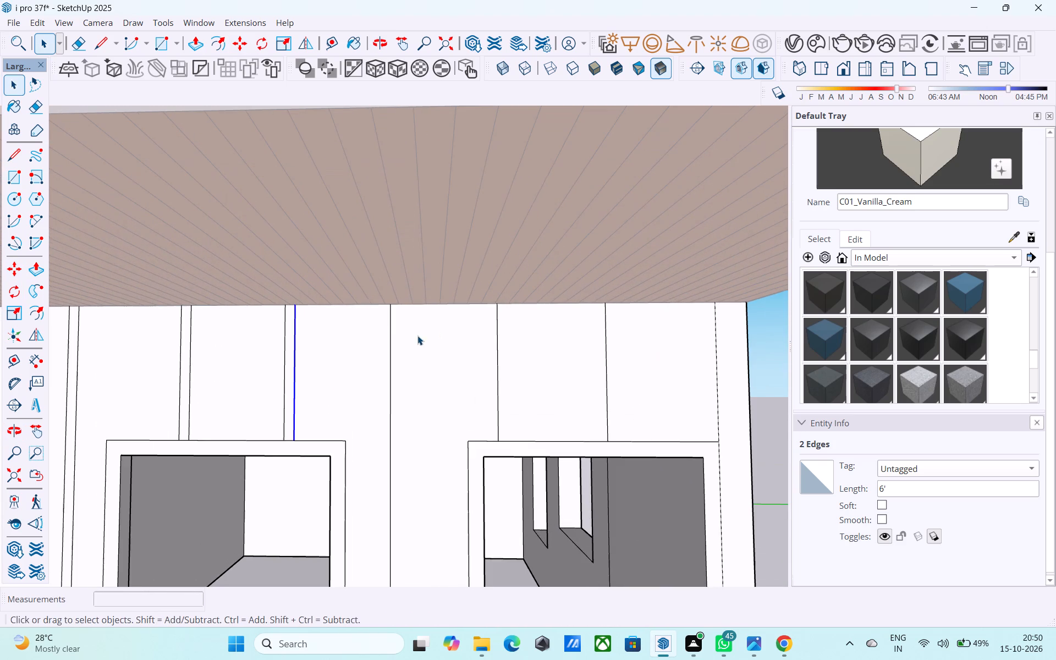
click(392, 323)
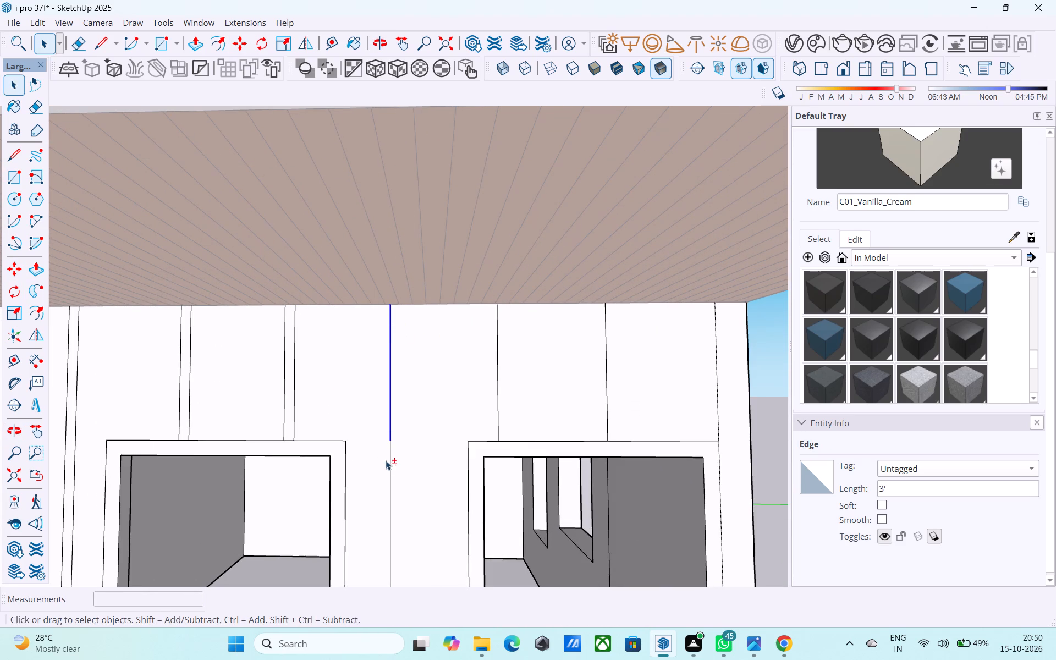
shift+click(389, 464)
shift+scroll(387, 459, down, 3)
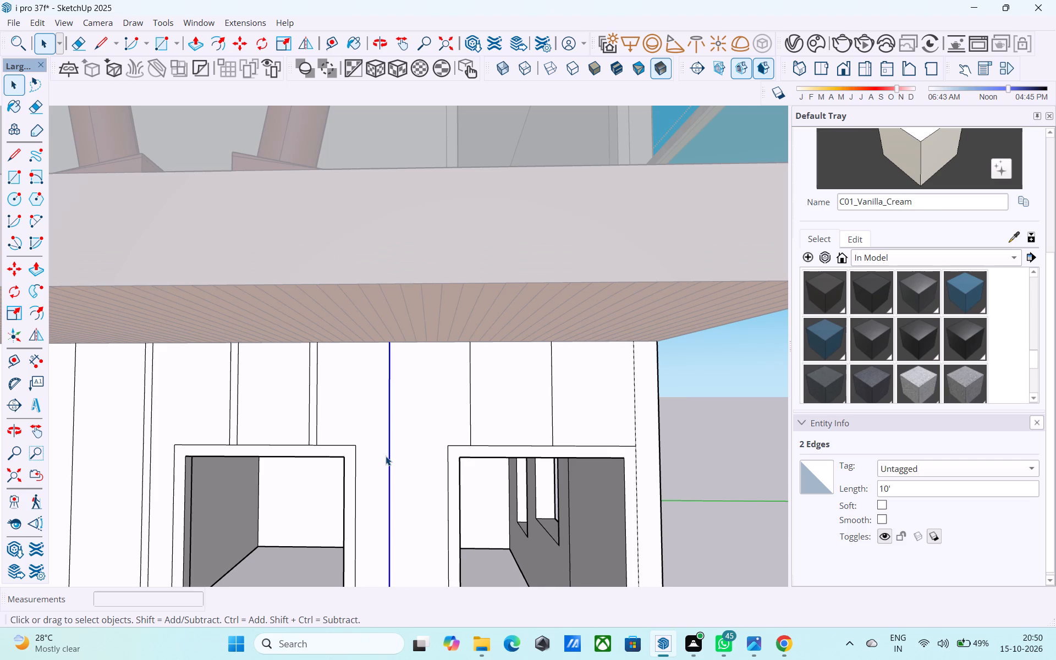
key(m)
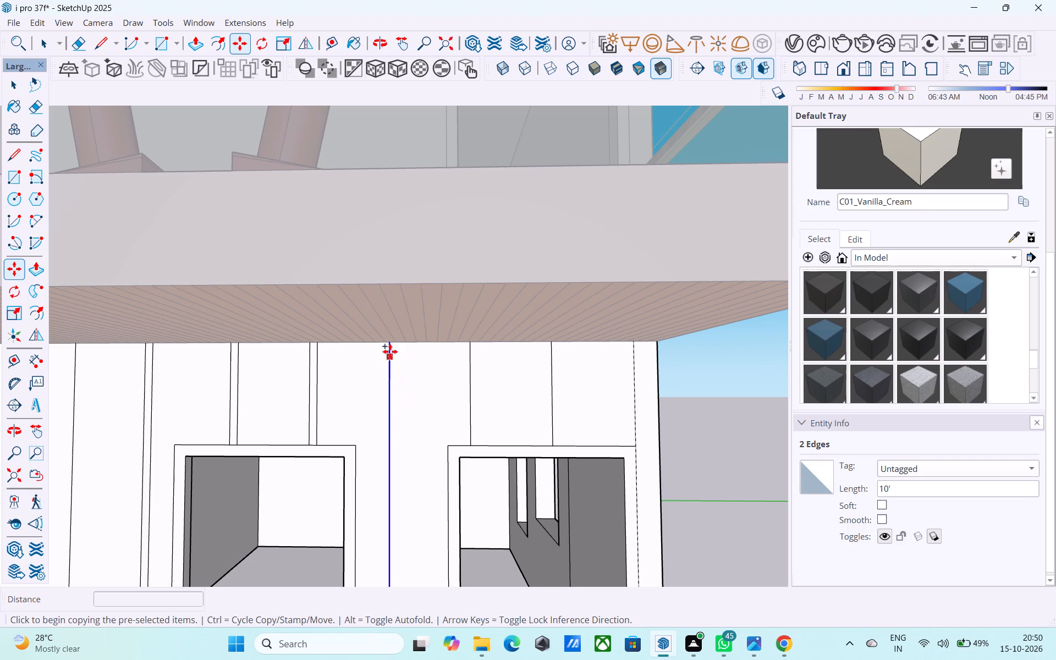
click(389, 337)
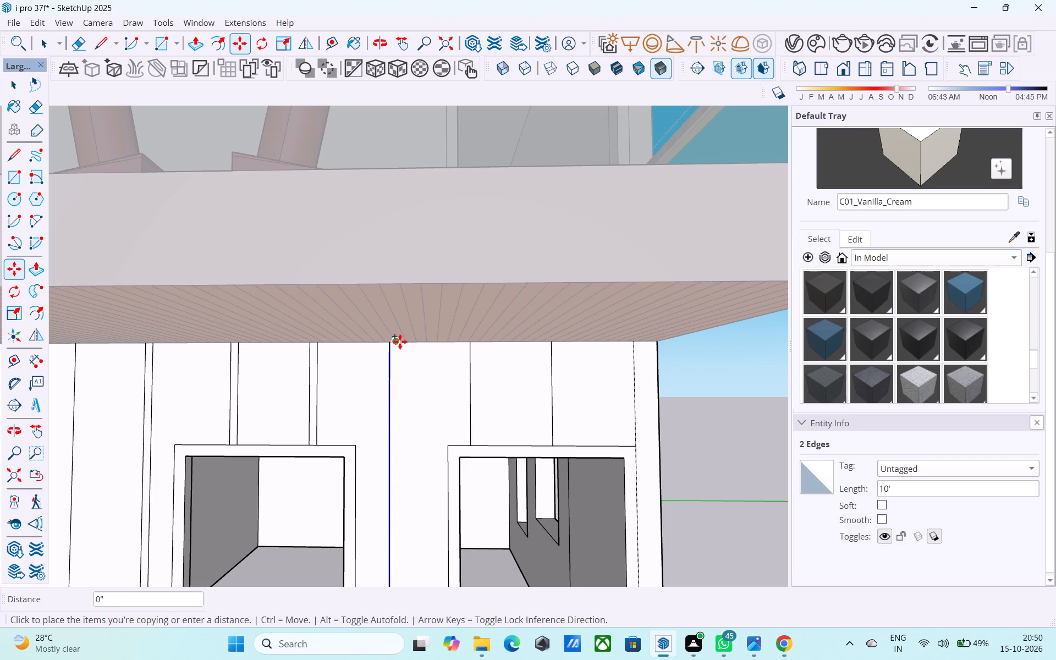
text(2")
key(Return)
key(space)
Copy the first ungrooved full-height panel line on the window's far side from the door 2" towards the window.
scroll(410, 344, down, 2)
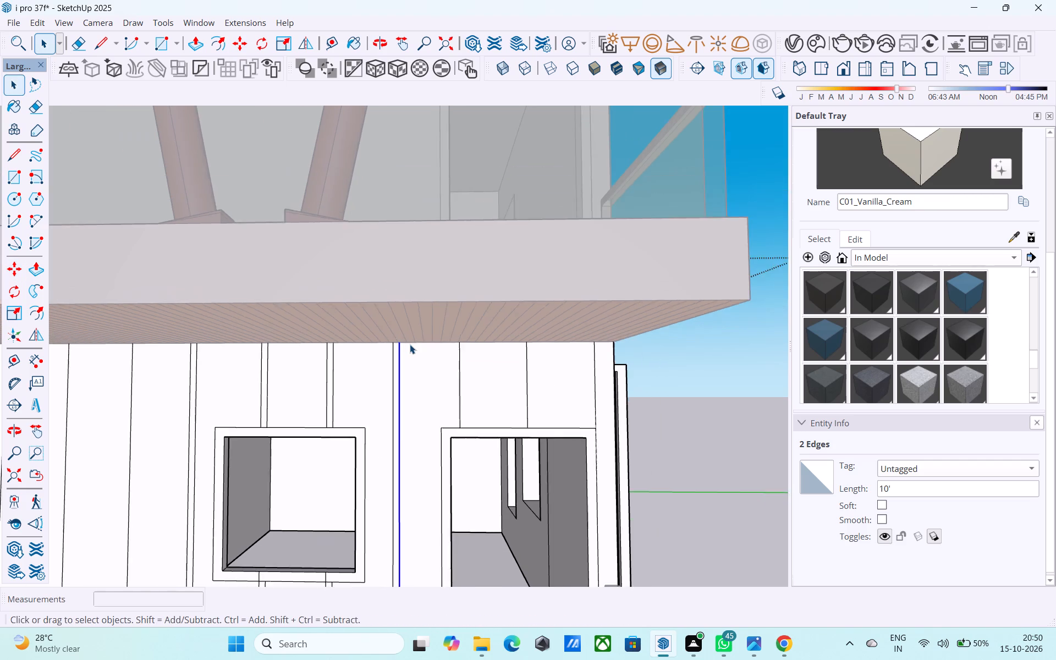
scroll(410, 344, down, 1)
middle_drag(409, 354, 282, 297)
scroll(282, 297, down, 3)
middle_drag(282, 299, 381, 358)
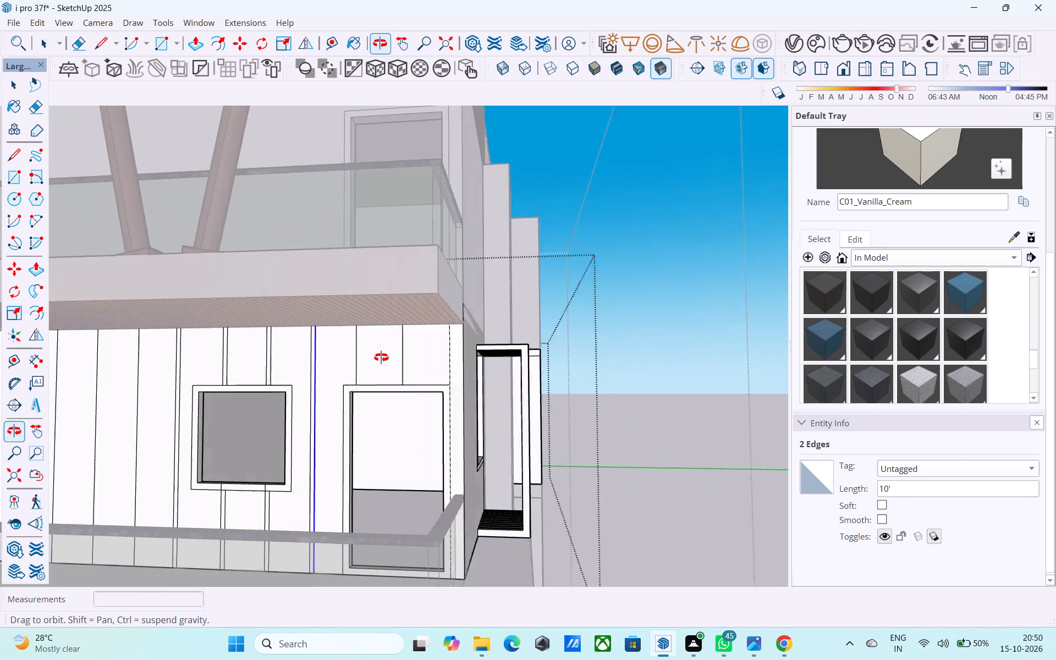
middle_drag(381, 358, 383, 356)
shift+middle_drag(196, 354, 312, 366)
scroll(254, 388, up, 2)
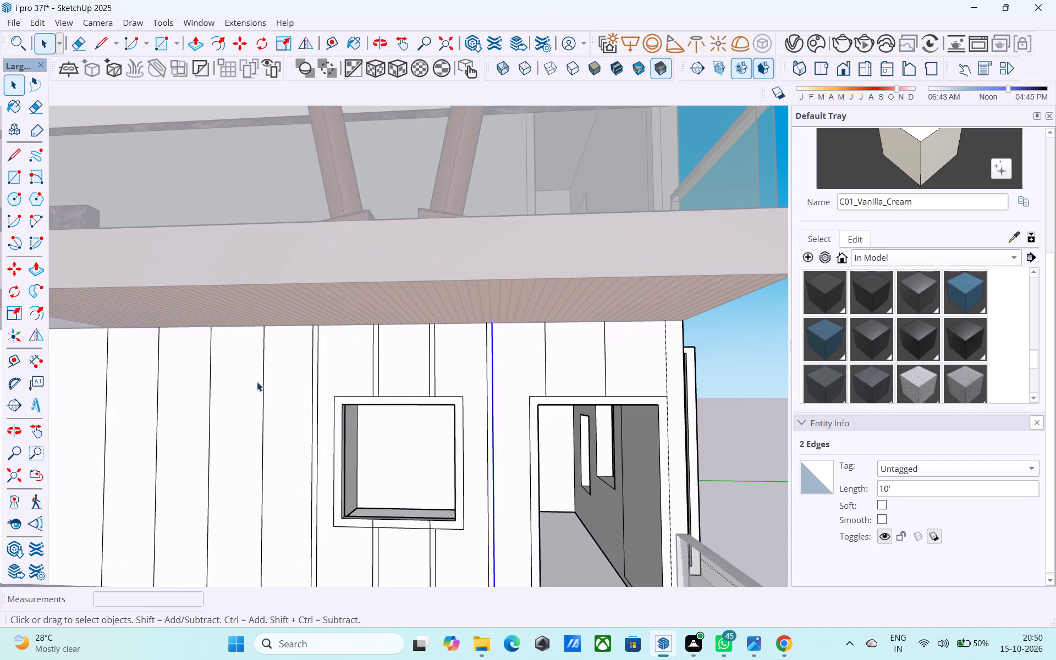
click(262, 381)
shift+click(265, 411)
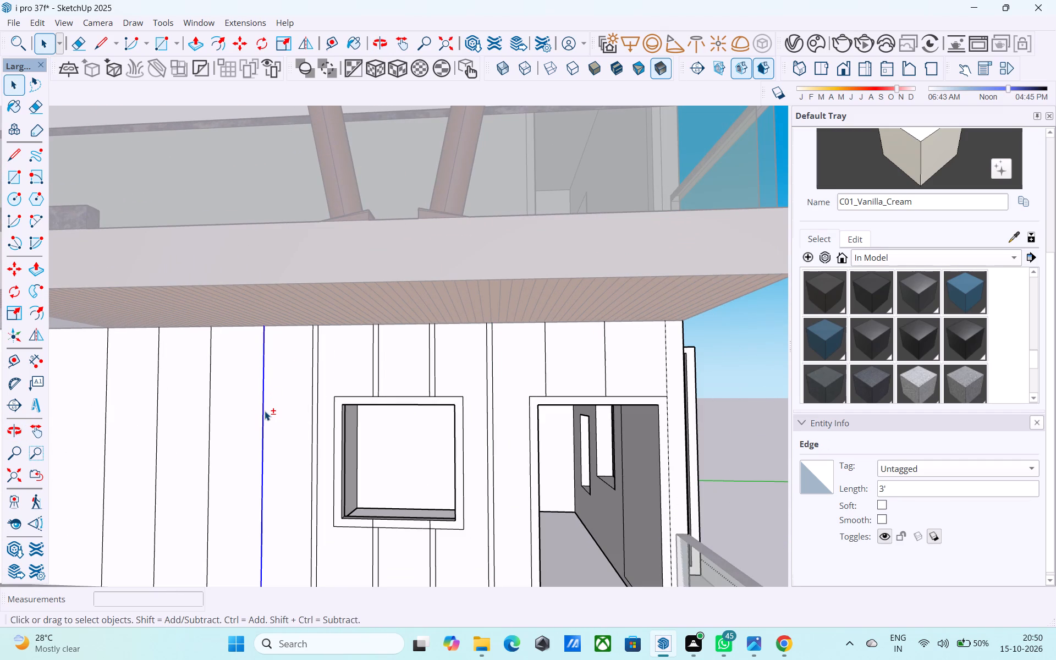
key(m)
middle_drag(258, 373, 258, 368)
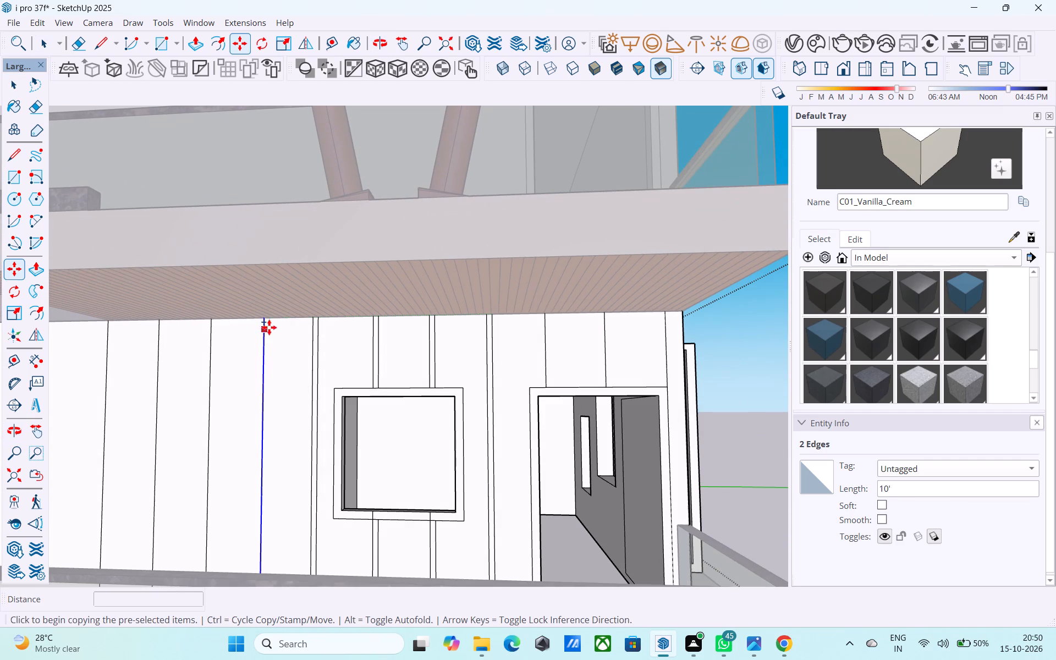
click(265, 321)
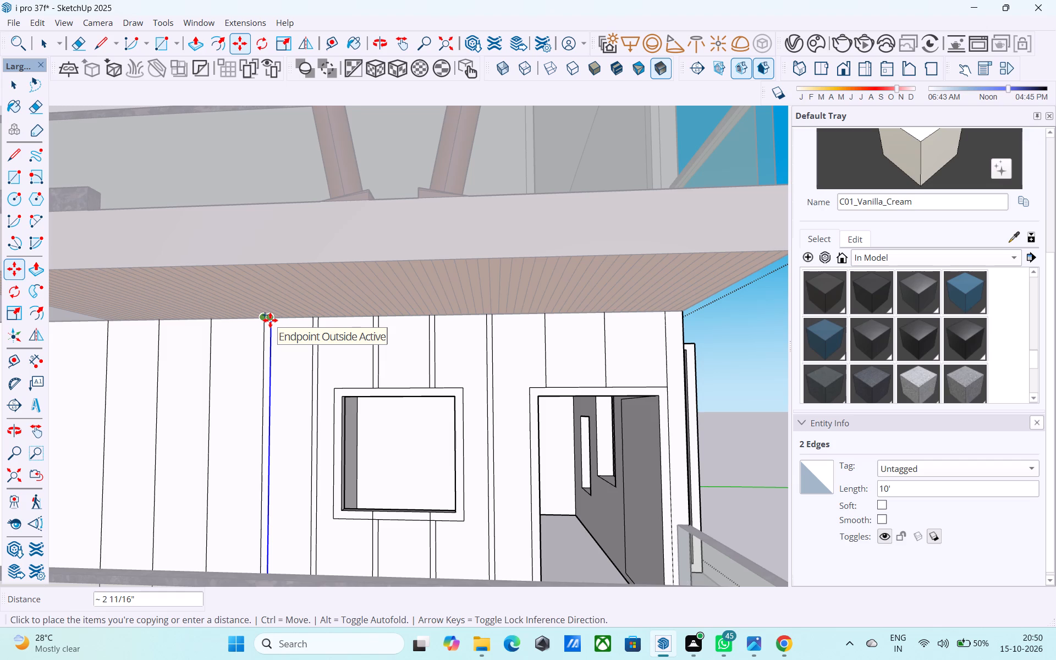
text(2")
key(Return)
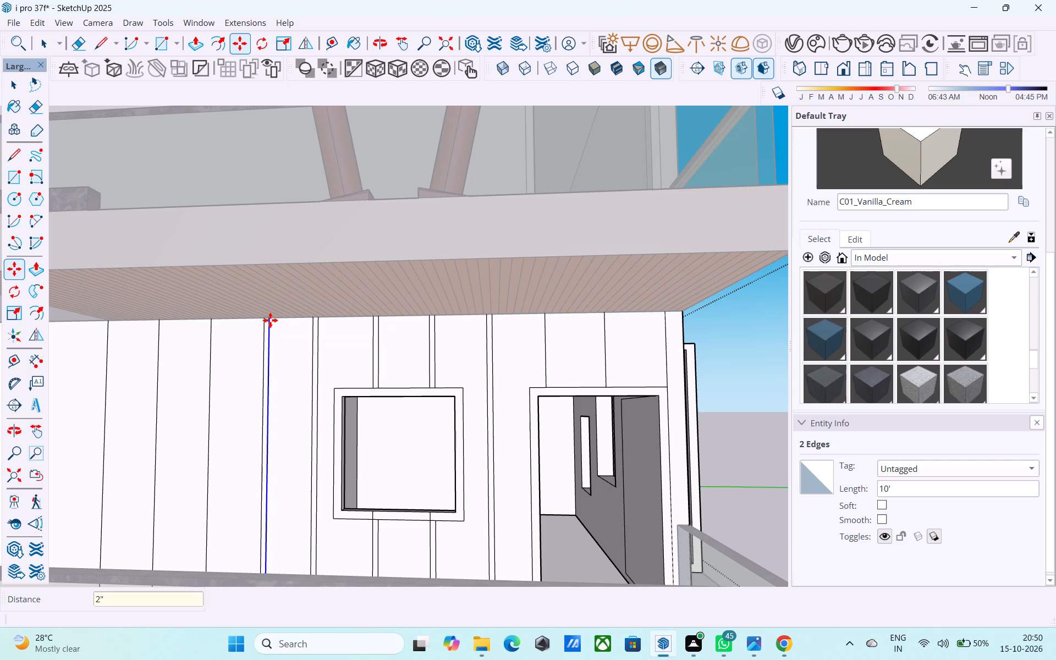
key(space)
Check the width of the groove above the window with the Line tool.
scroll(416, 359, up, 2)
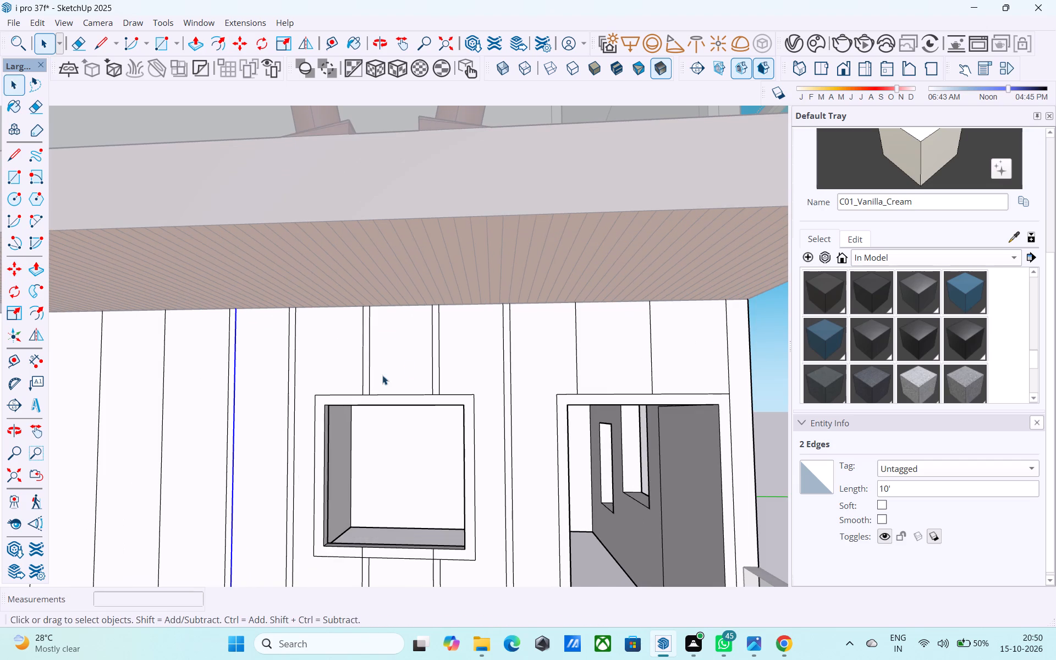
key(l)
click(369, 357)
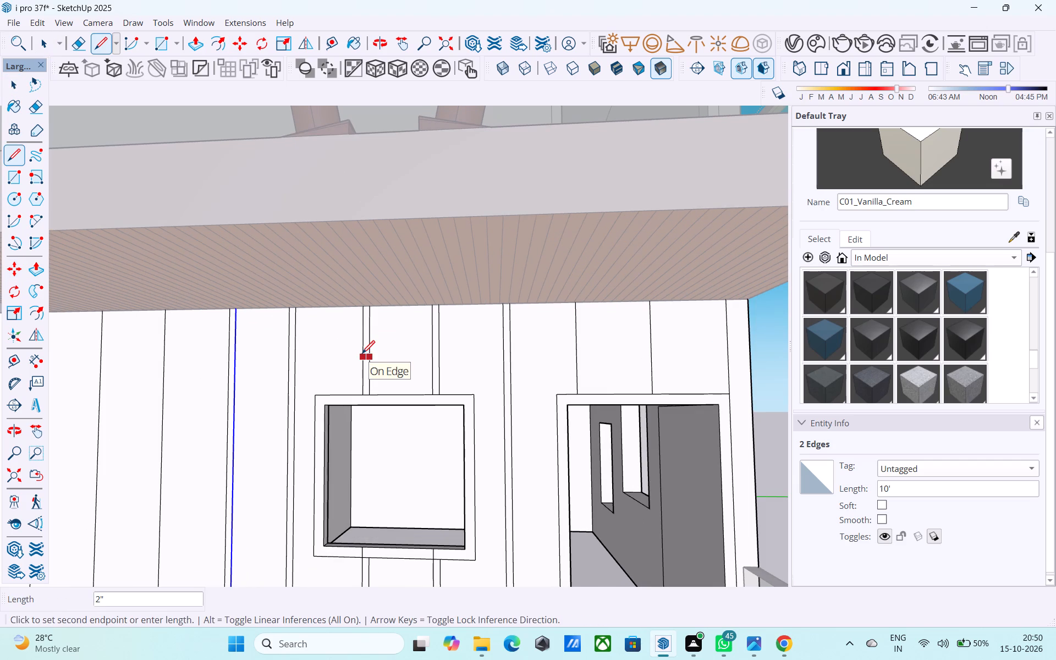
key(space)
Copy the next ungrooved full-height panel line farther from the window 2" towards the window.
scroll(362, 353, down, 8)
scroll(315, 366, down, 1)
middle_drag(274, 371, 322, 369)
scroll(319, 370, up, 2)
click(320, 370)
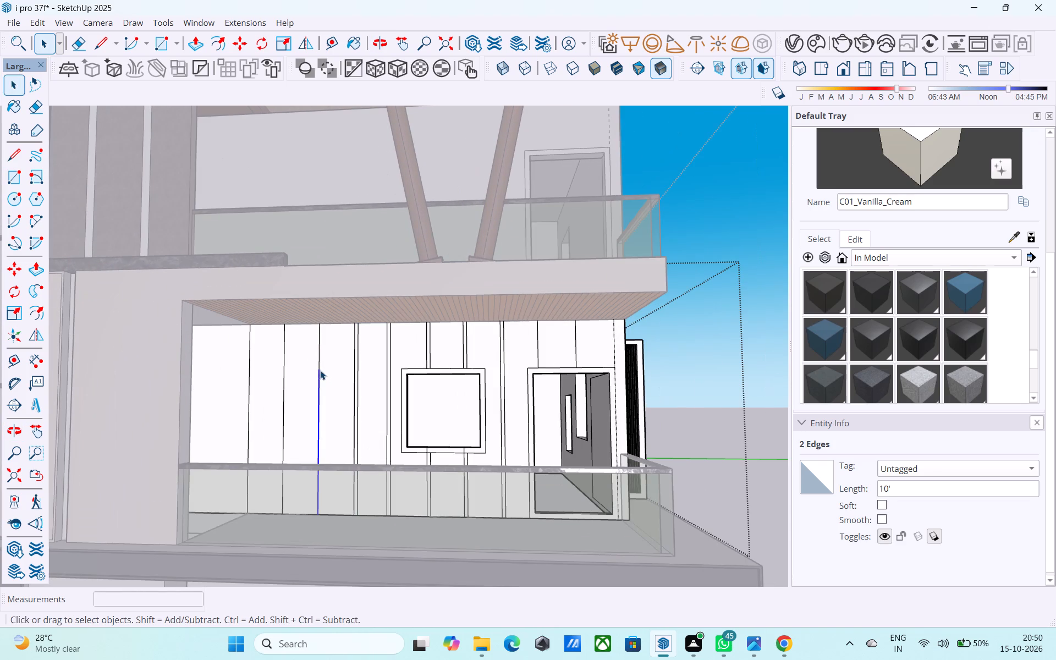
shift+click(320, 349)
key(m)
scroll(321, 344, up, 4)
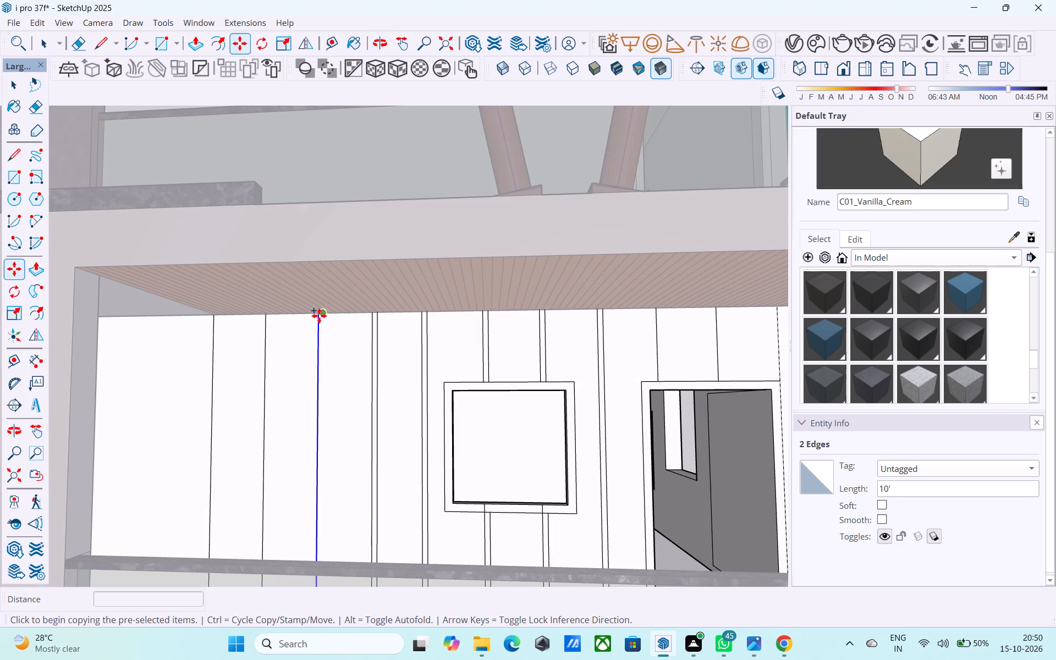
click(319, 315)
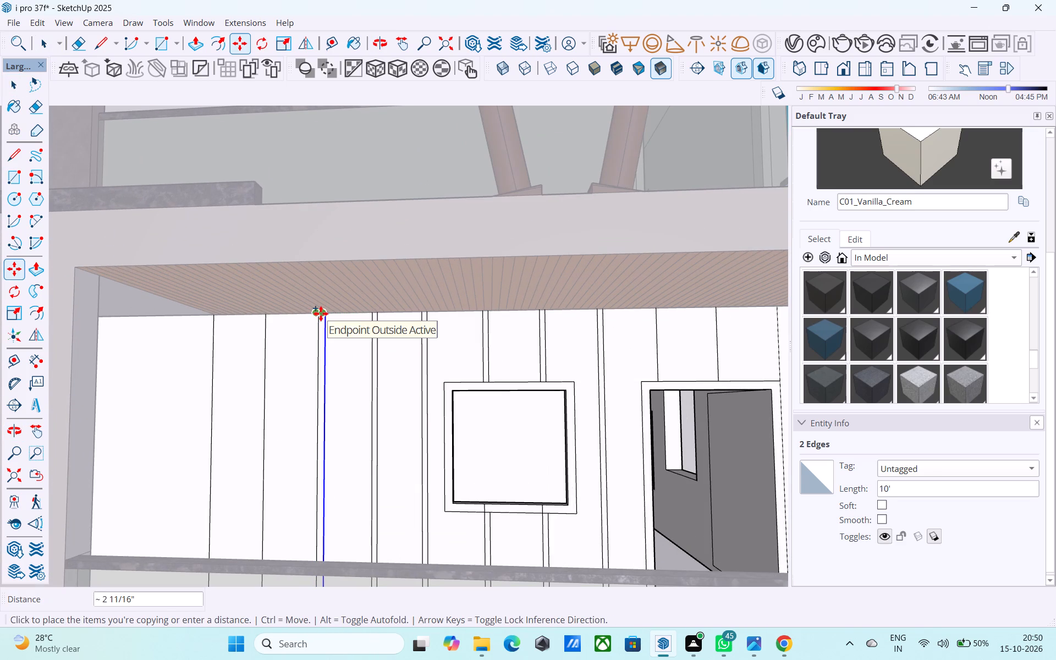
text(2")
key(Return)
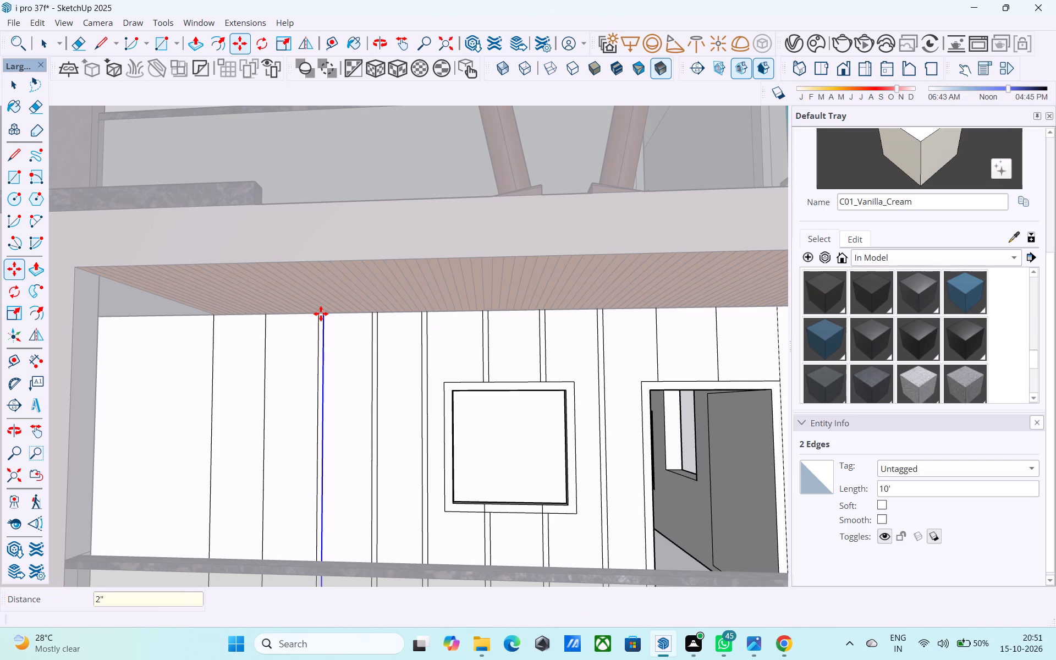
Copy the last two ungrooved full-height panel lines on the window's far side from the door 2" towards the window.
scroll(321, 313, up, 10)
middle_drag(321, 313, 227, 288)
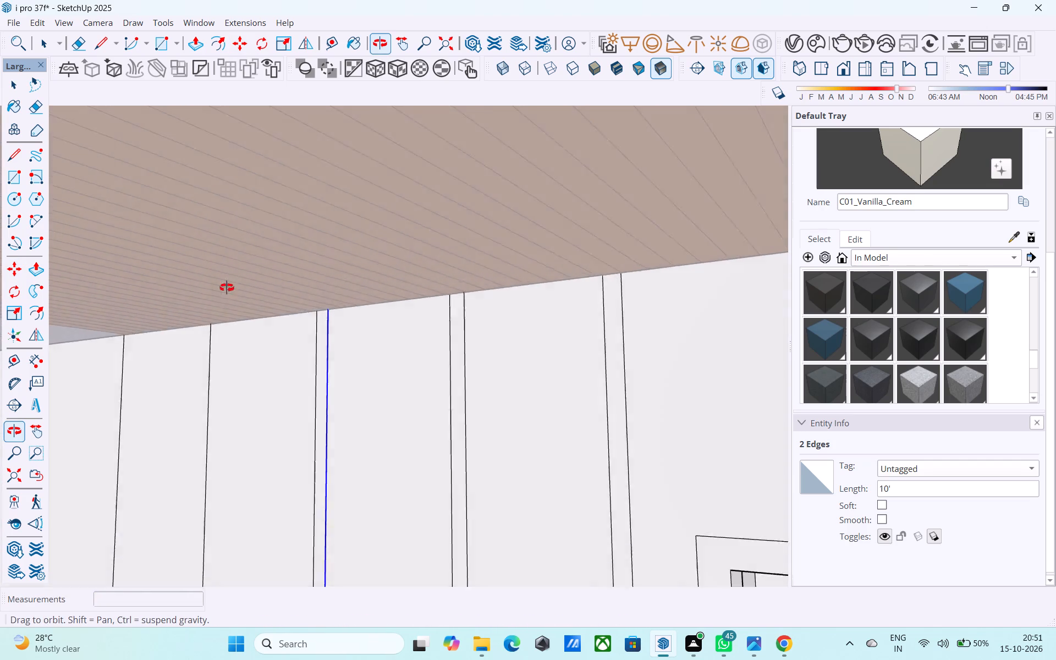
middle_drag(227, 288, 316, 305)
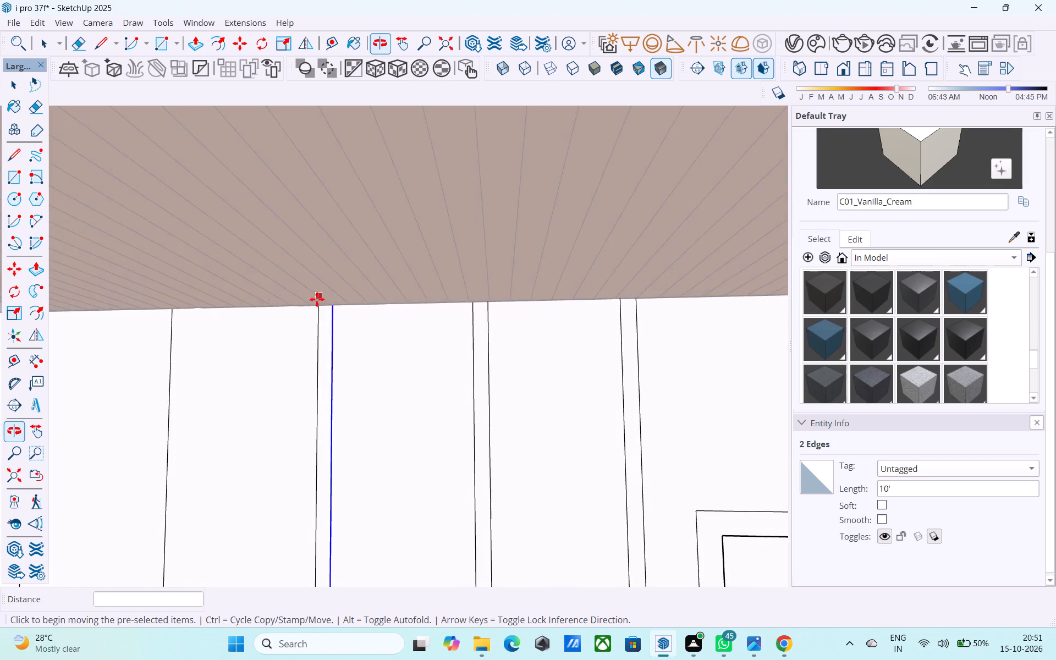
scroll(317, 299, down, 14)
key(space)
scroll(269, 348, up, 4)
scroll(269, 348, down, 4)
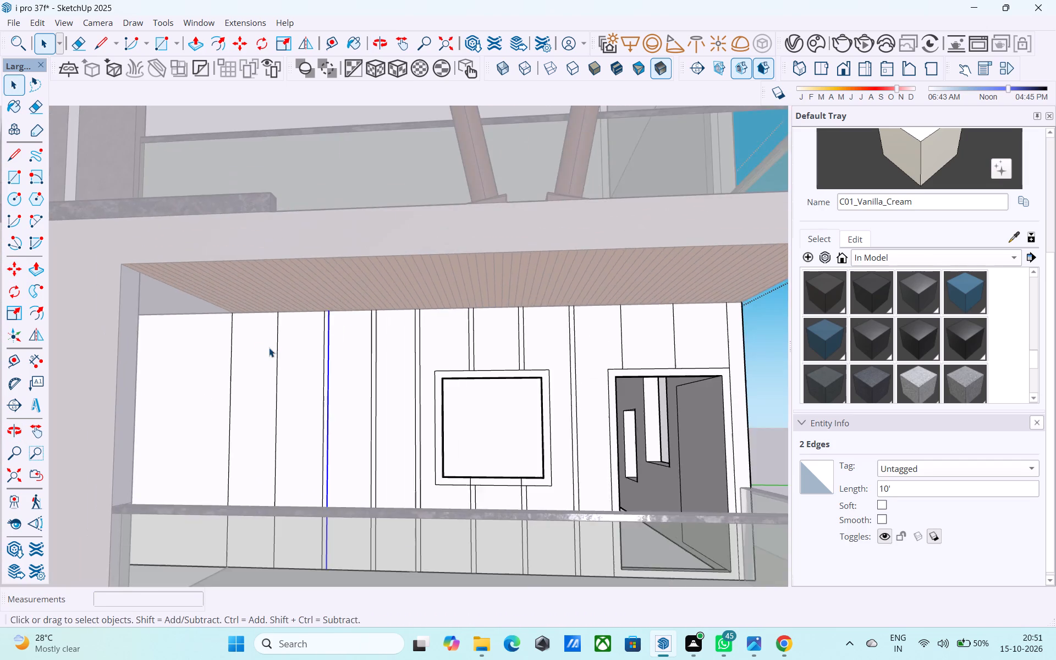
middle_drag(269, 348, 279, 337)
scroll(279, 337, up, 3)
click(290, 343)
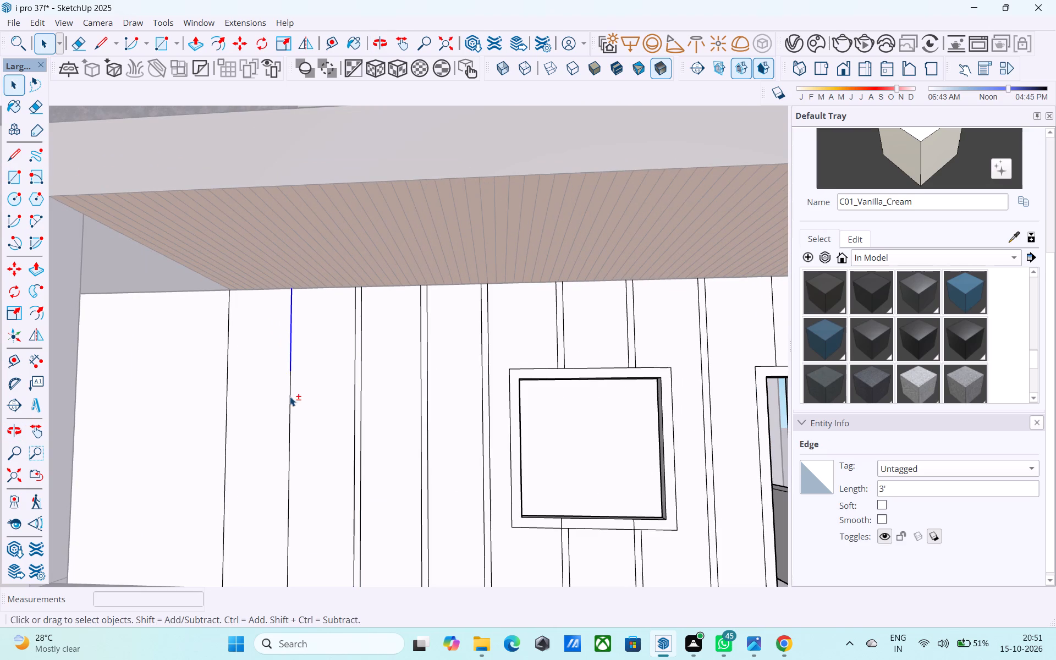
shift+click(291, 398)
shift+click(228, 378)
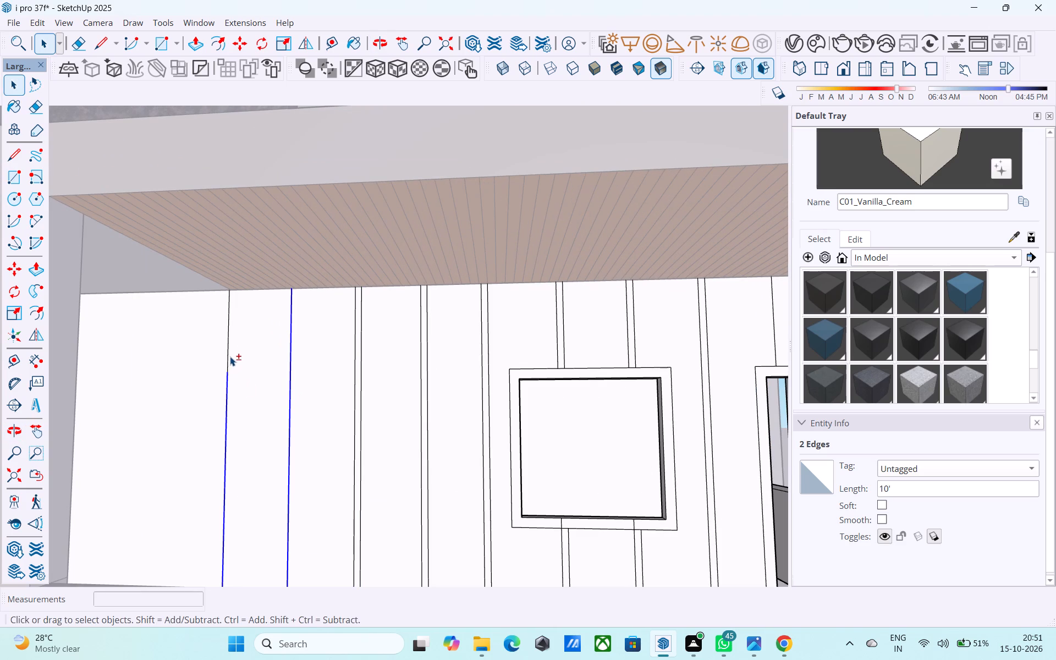
shift+click(228, 353)
key(m)
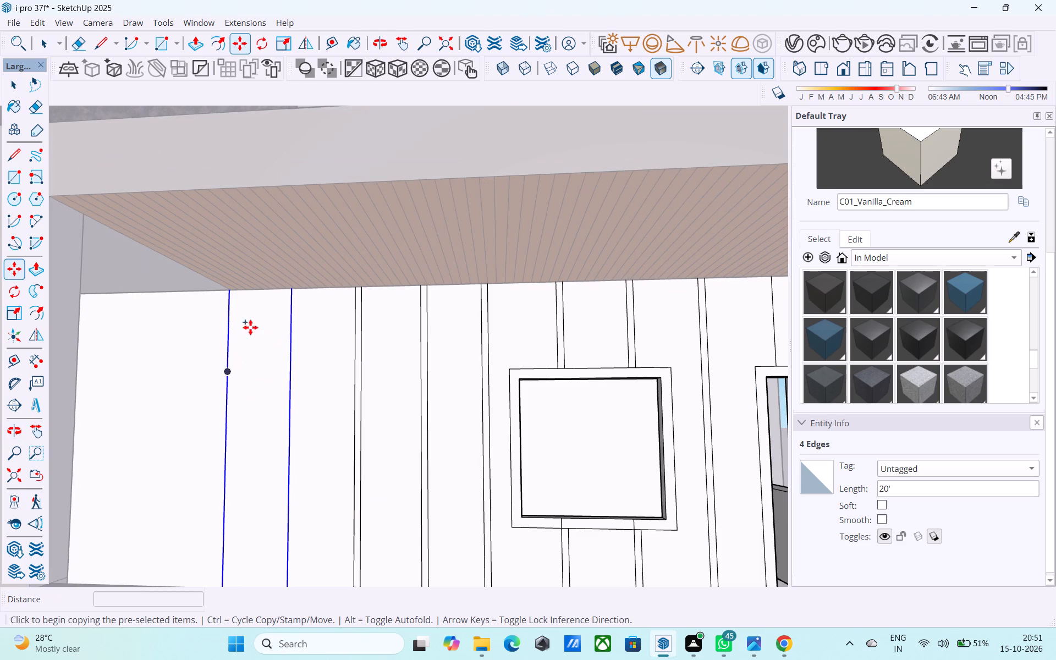
click(289, 293)
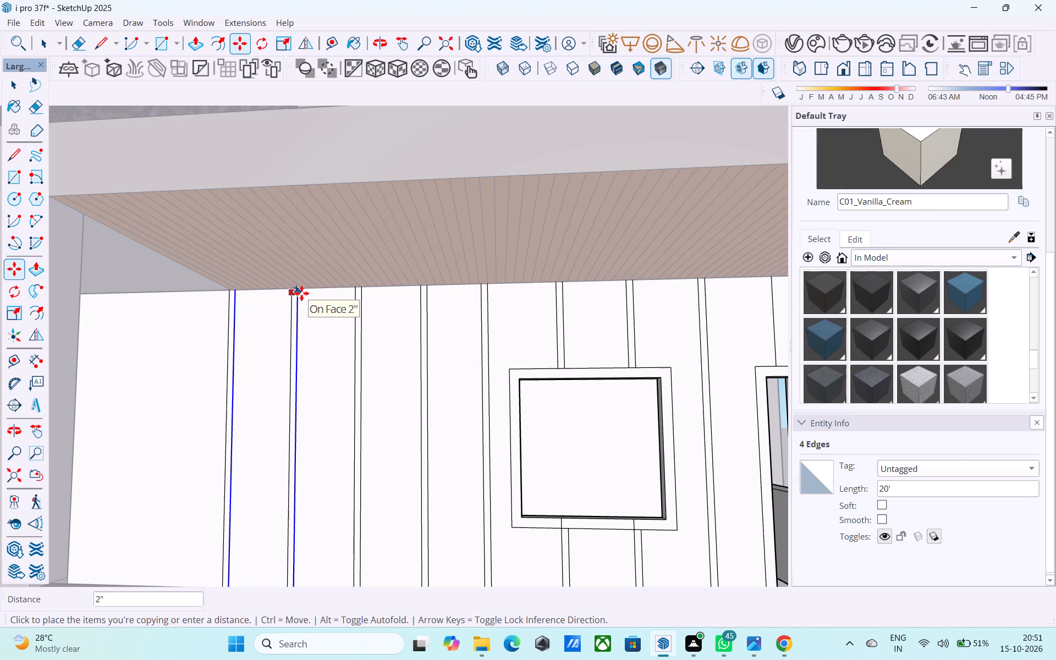
click(301, 293)
key(space)
Choose the ThomThom - Hair1 material from the materials in the model.
scroll(299, 293, down, 7)
middle_drag(311, 309, 335, 394)
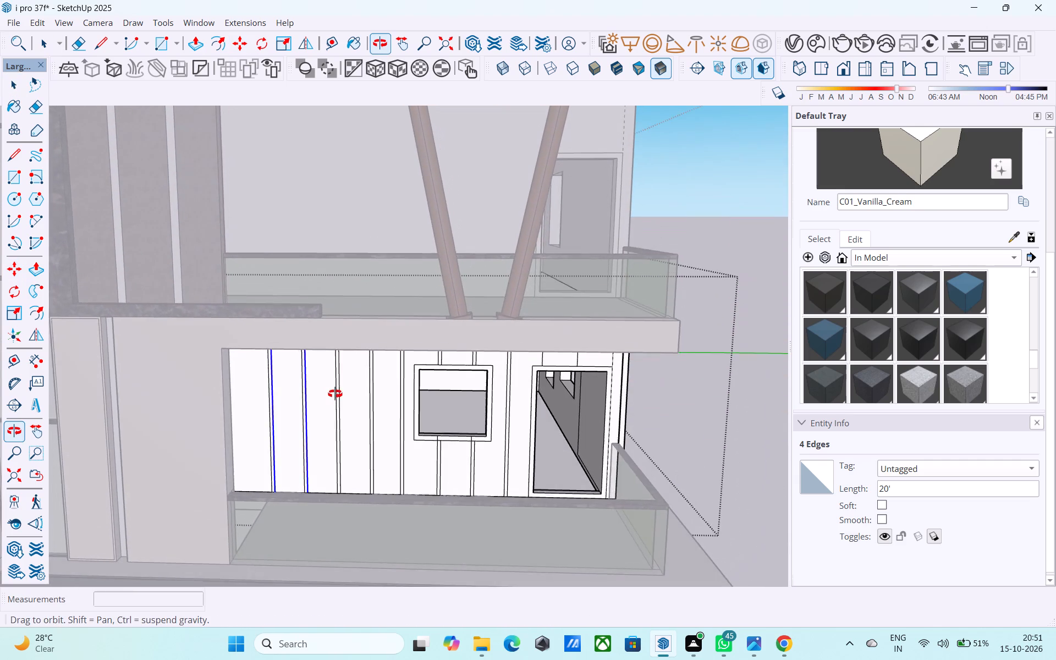
middle_drag(335, 394, 324, 387)
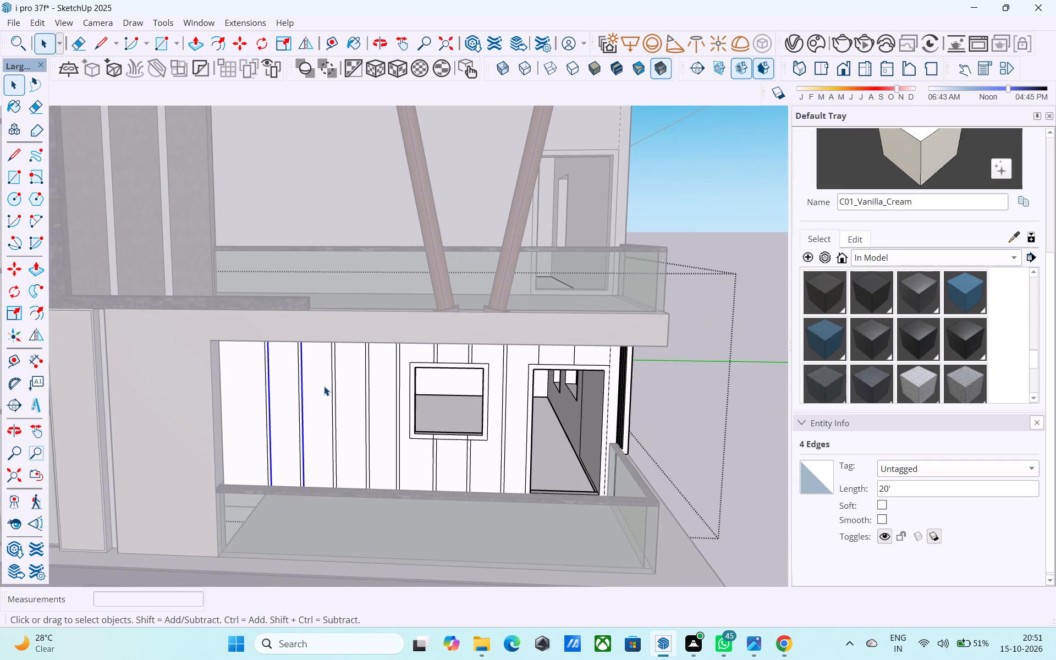
scroll(324, 386, up, 1)
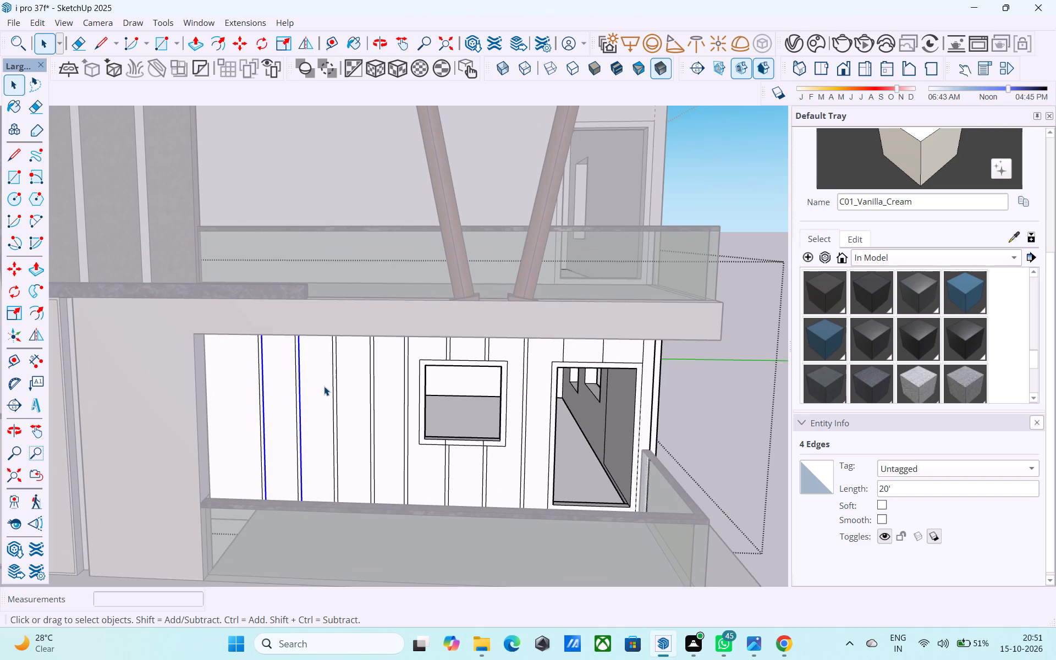
middle_drag(324, 386, 284, 385)
scroll(286, 382, down, 5)
middle_drag(403, 409, 419, 402)
scroll(454, 404, up, 6)
scroll(458, 408, down, 3)
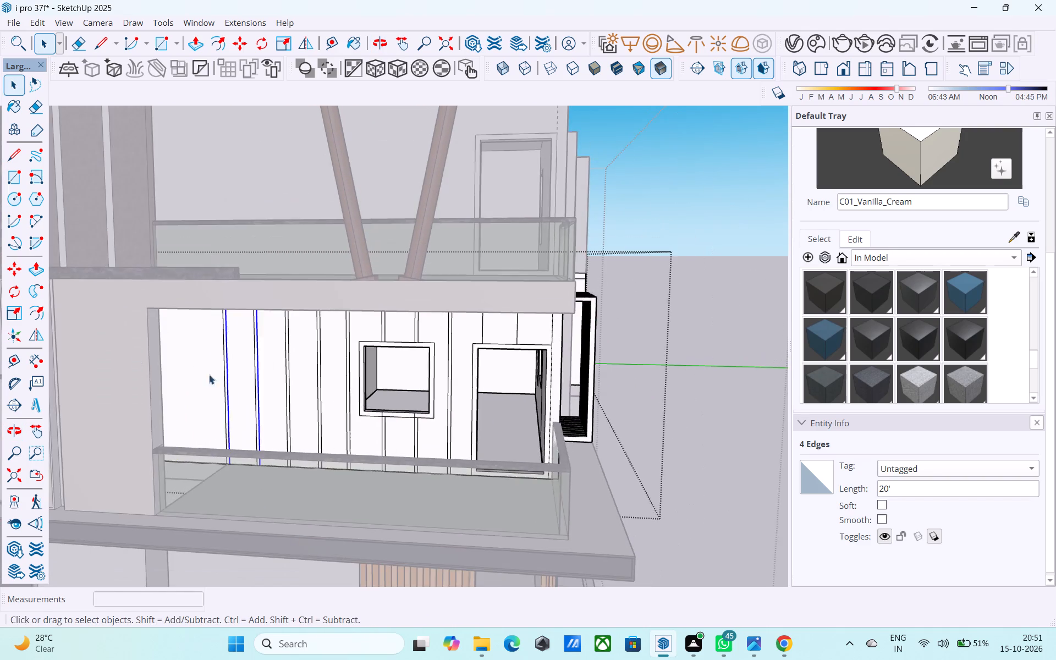
scroll(94, 355, down, 3)
middle_drag(334, 395, 332, 388)
scroll(338, 387, down, 3)
scroll(866, 361, up, 1)
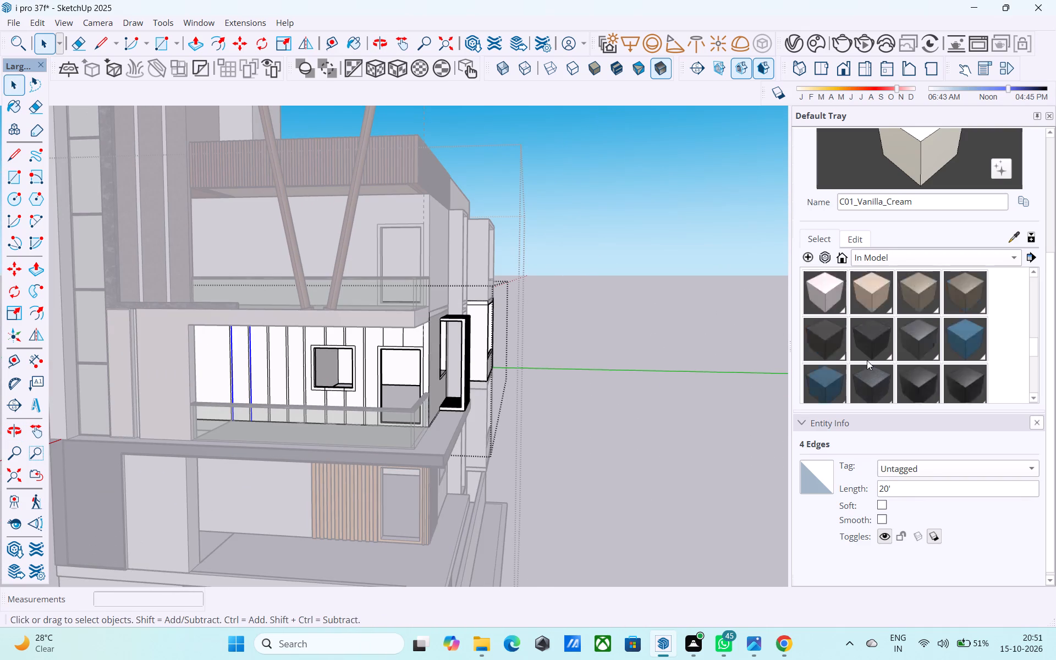
scroll(867, 360, up, 2)
scroll(867, 360, down, 1)
click(924, 334)
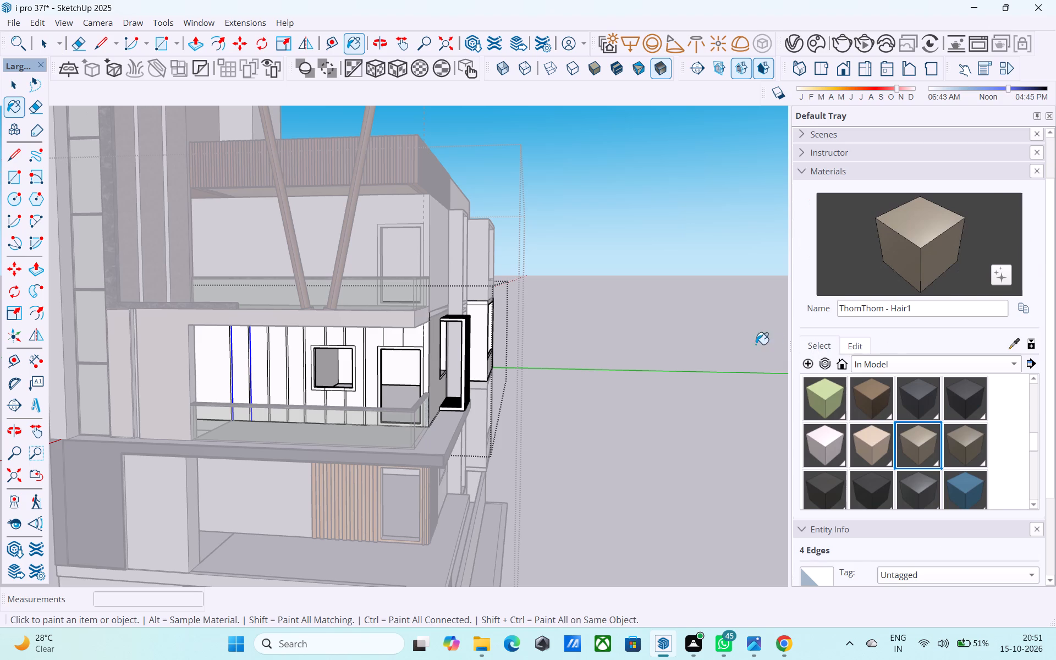
click(900, 246)
Copy the panel line above the door nearest the window 2" away from the window.
scroll(441, 362, up, 10)
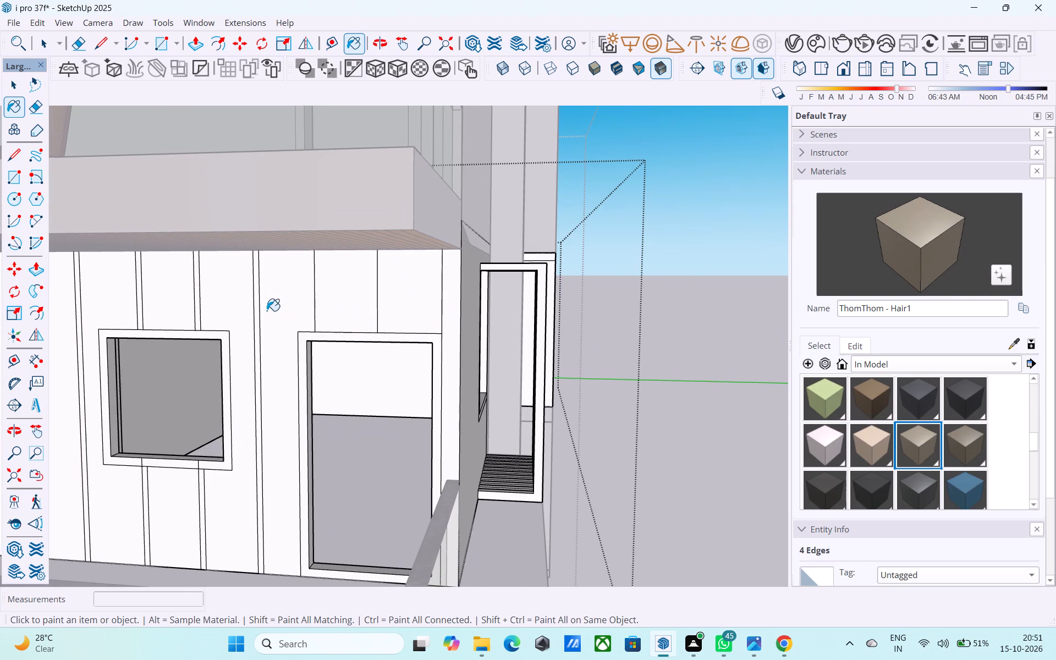
key(space)
scroll(314, 292, up, 2)
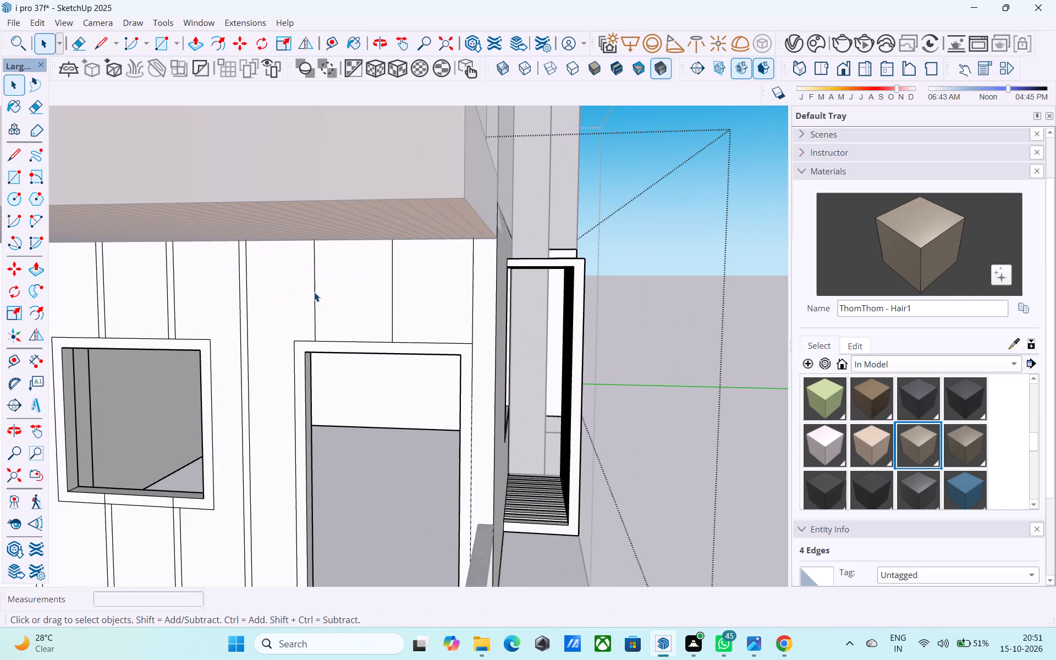
click(314, 292)
key(m)
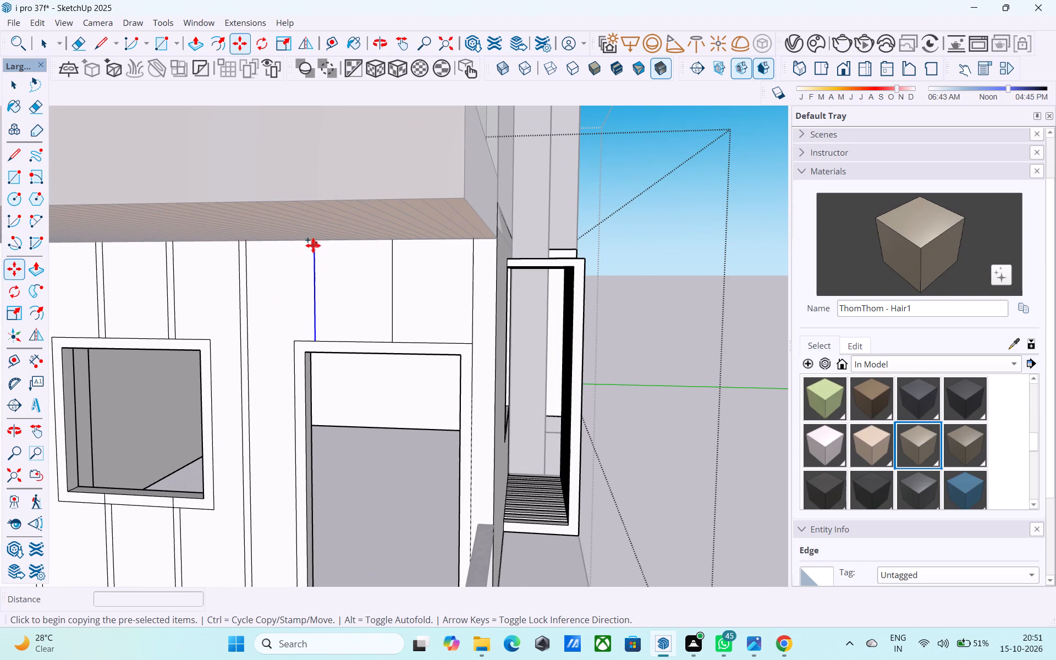
click(313, 241)
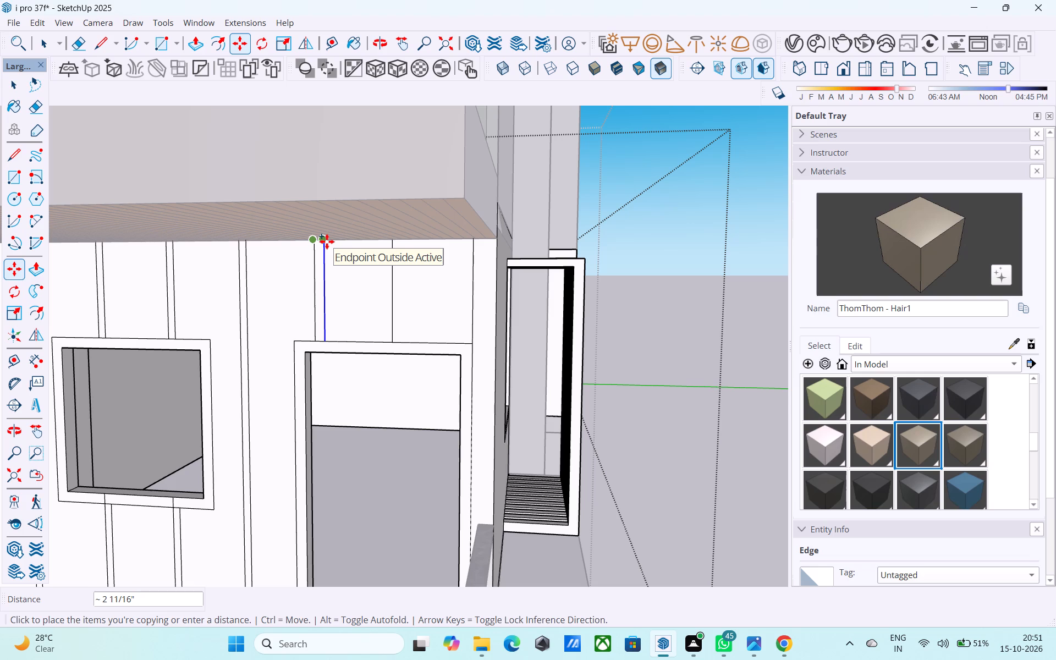
text(2")
key(Return)
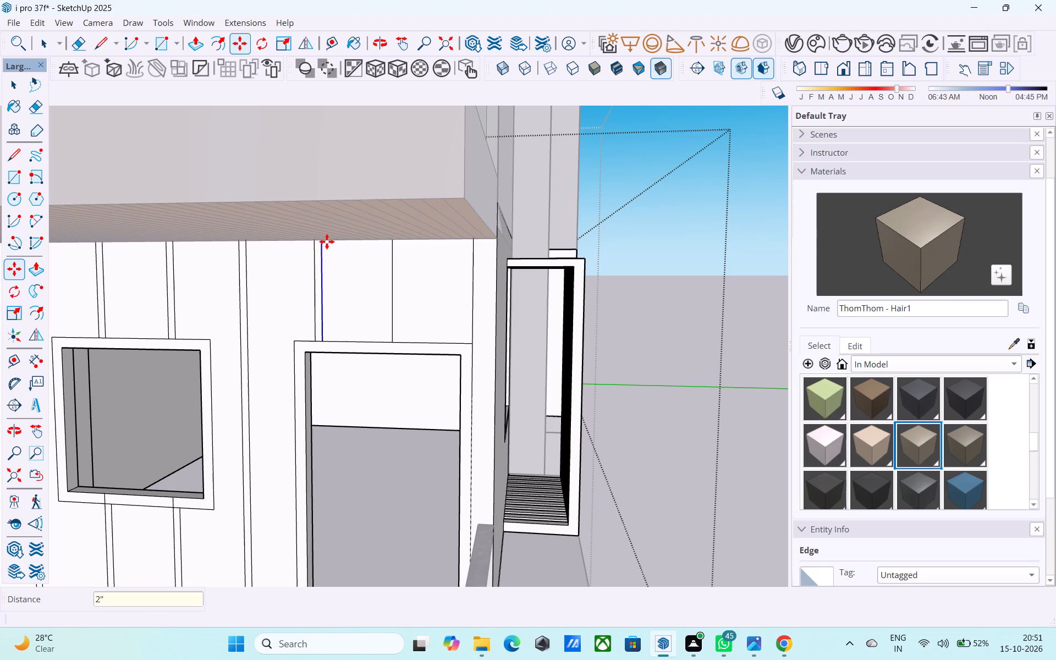
key(space)
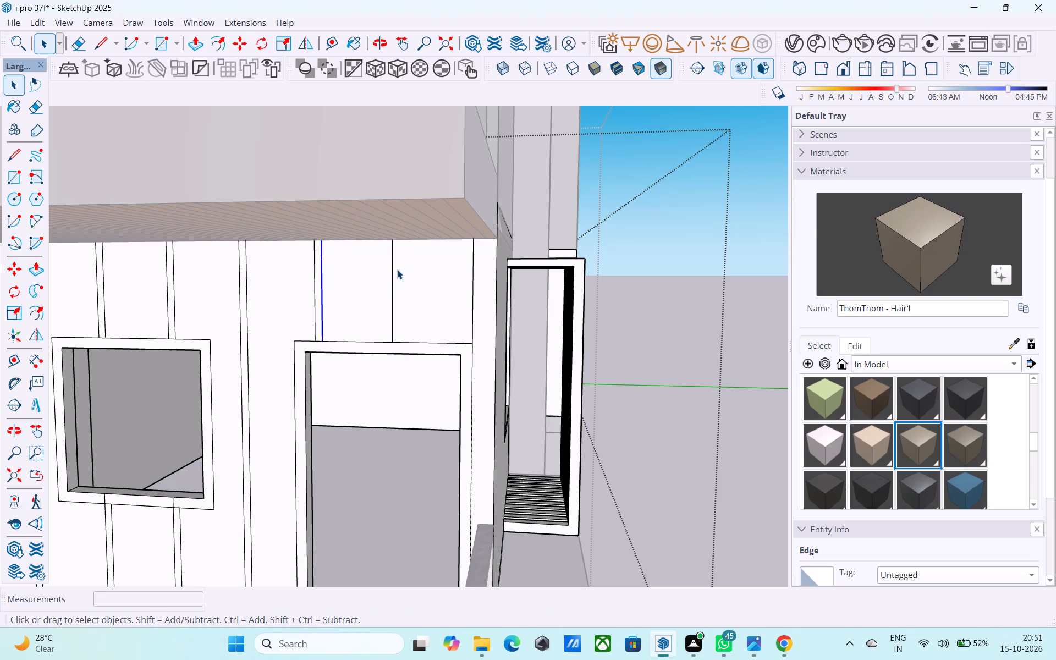
Copy the other panel line above the door 2" away from the window.
click(392, 268)
key(m)
scroll(392, 266, up, 3)
click(391, 232)
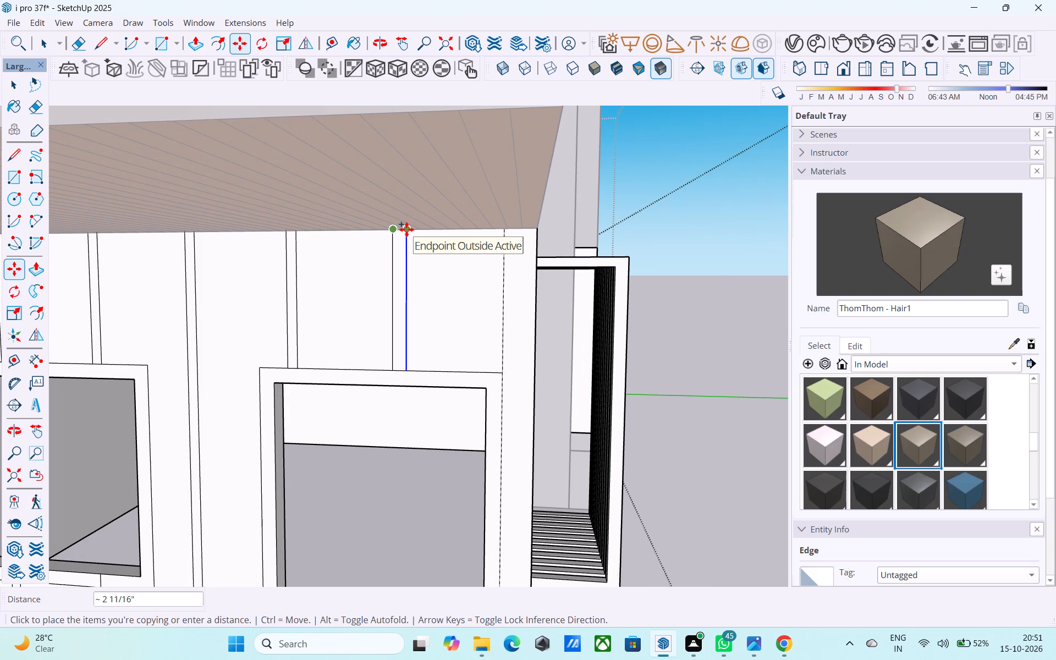
text(2")
key(Return)
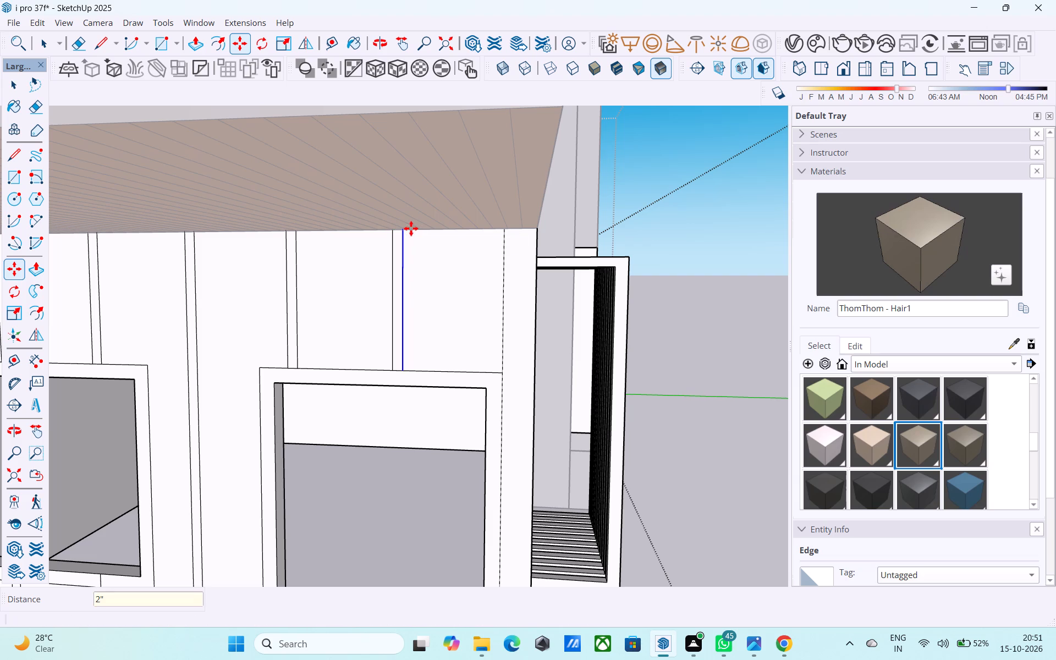
key(space)
Paint the wall panels around the balcony door and window with ThomThom - Hair1, leaving the grooves and frames unpainted.
scroll(411, 228, down, 5)
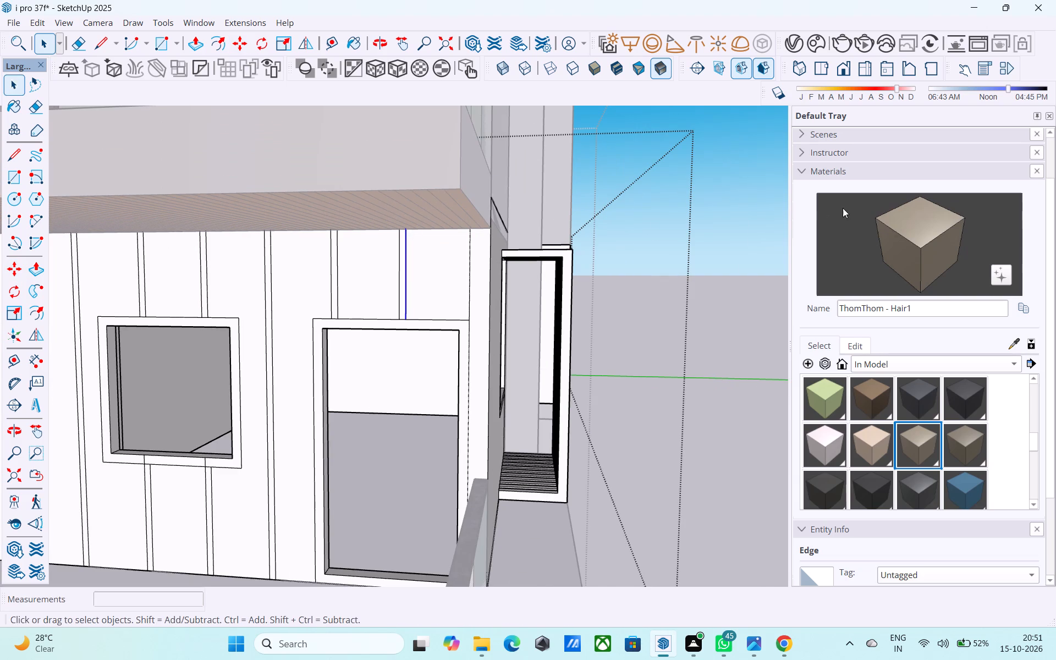
click(912, 229)
click(431, 273)
click(366, 279)
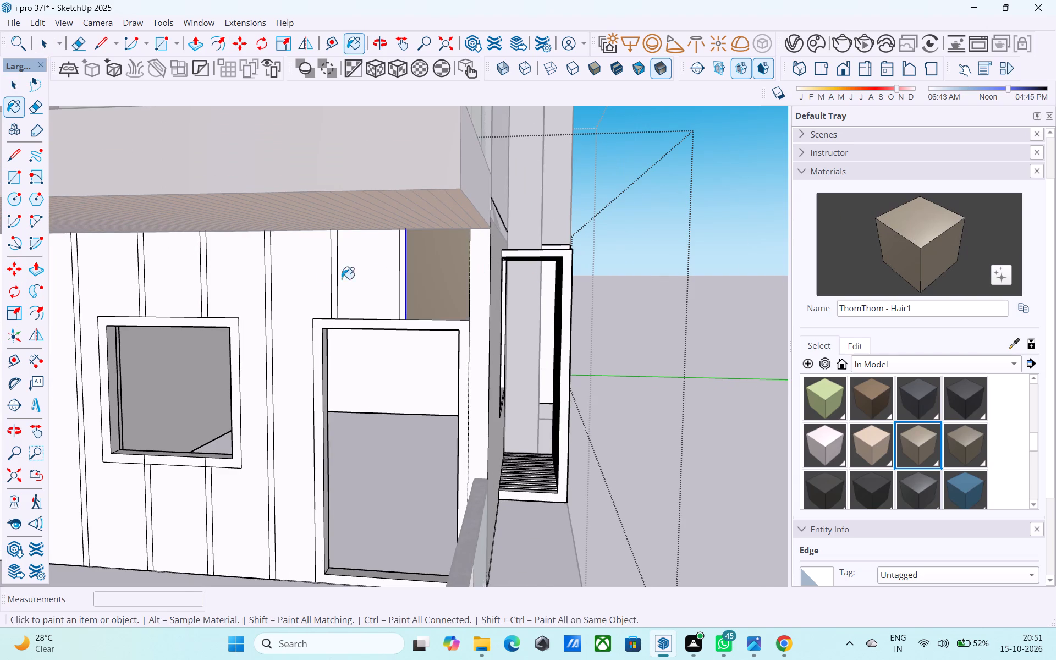
click(319, 278)
click(256, 266)
shift+middle_drag(203, 276, 414, 247)
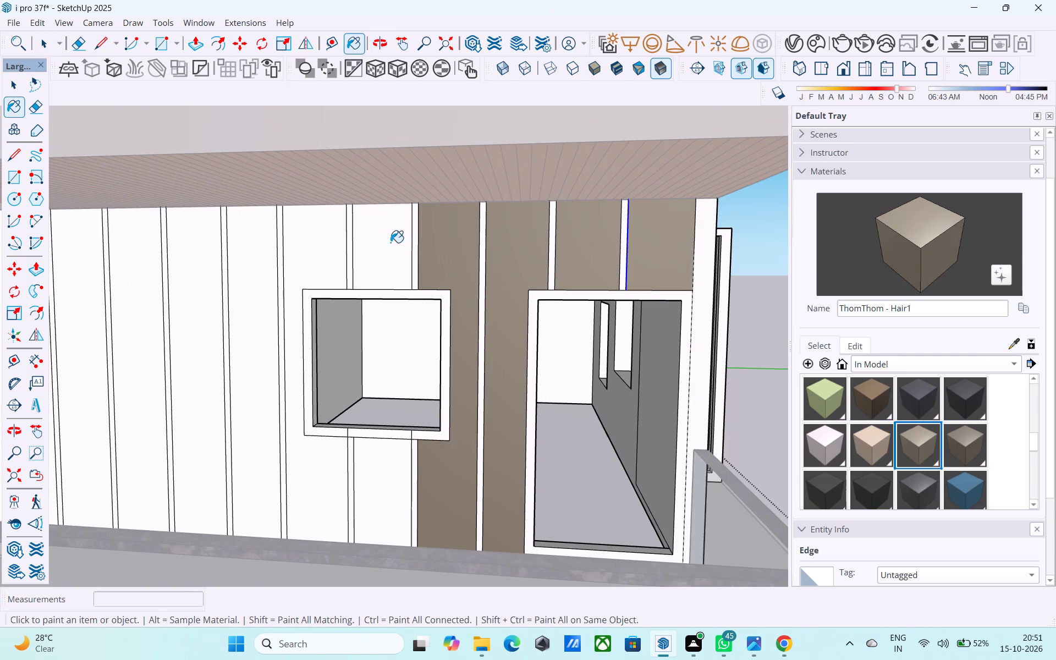
click(391, 241)
click(373, 456)
click(306, 254)
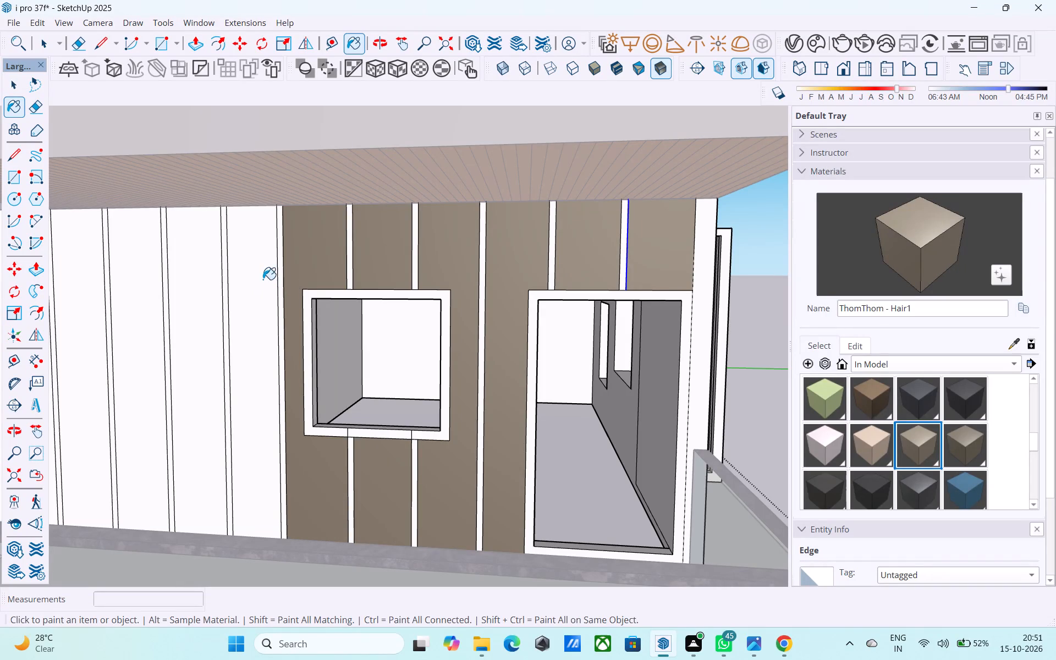
Paint the remaining wall panels on the window's far side from the door with ThomThom - Hair1.
click(261, 277)
click(207, 274)
shift+middle_drag(207, 274, 405, 225)
click(334, 236)
click(263, 253)
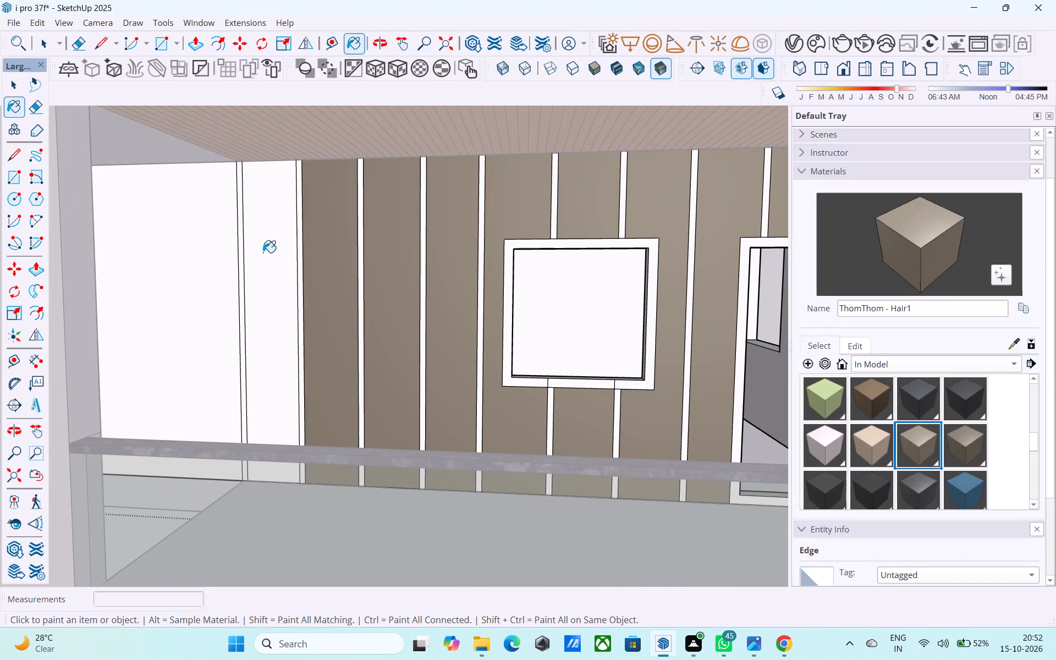
click(221, 252)
Erase the stray short edges crossing the bottom of the window frame in line with the grooves.
scroll(245, 256, down, 4)
middle_drag(306, 269, 158, 275)
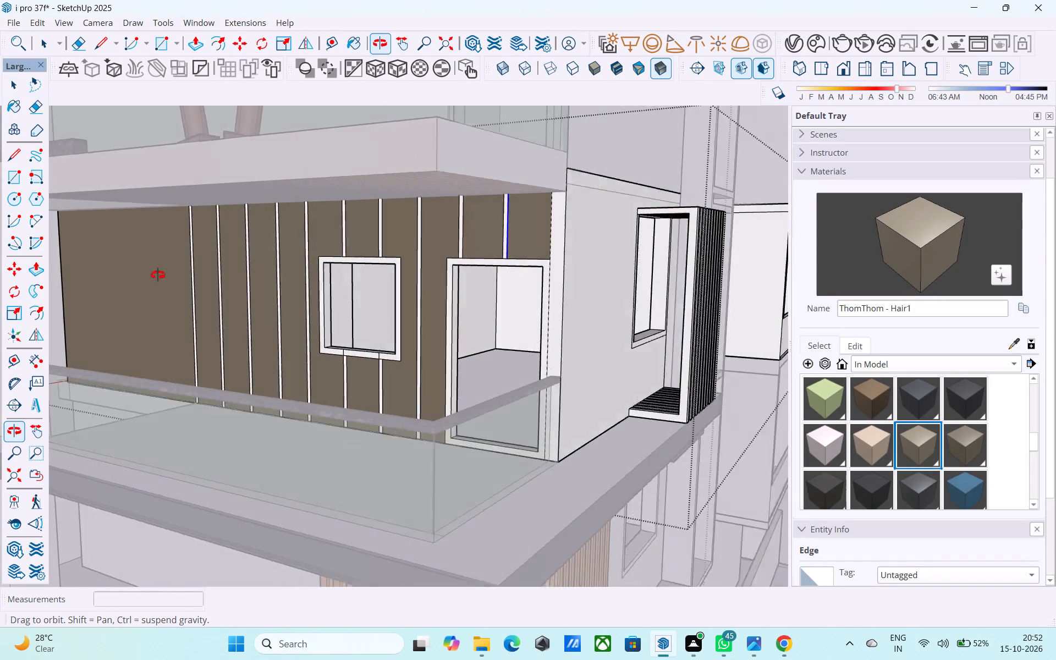
middle_drag(158, 275, 229, 260)
scroll(247, 255, down, 5)
middle_drag(340, 260, 286, 303)
middle_drag(286, 303, 280, 300)
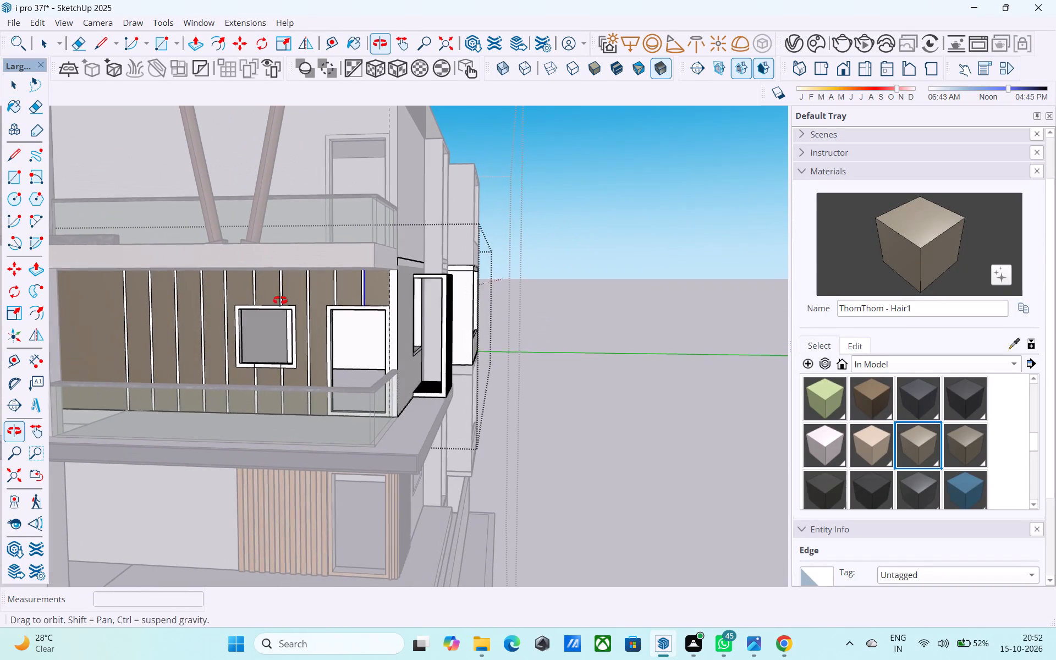
middle_drag(280, 300, 294, 309)
middle_drag(294, 309, 297, 302)
scroll(268, 352, up, 4)
key(e)
scroll(277, 341, up, 3)
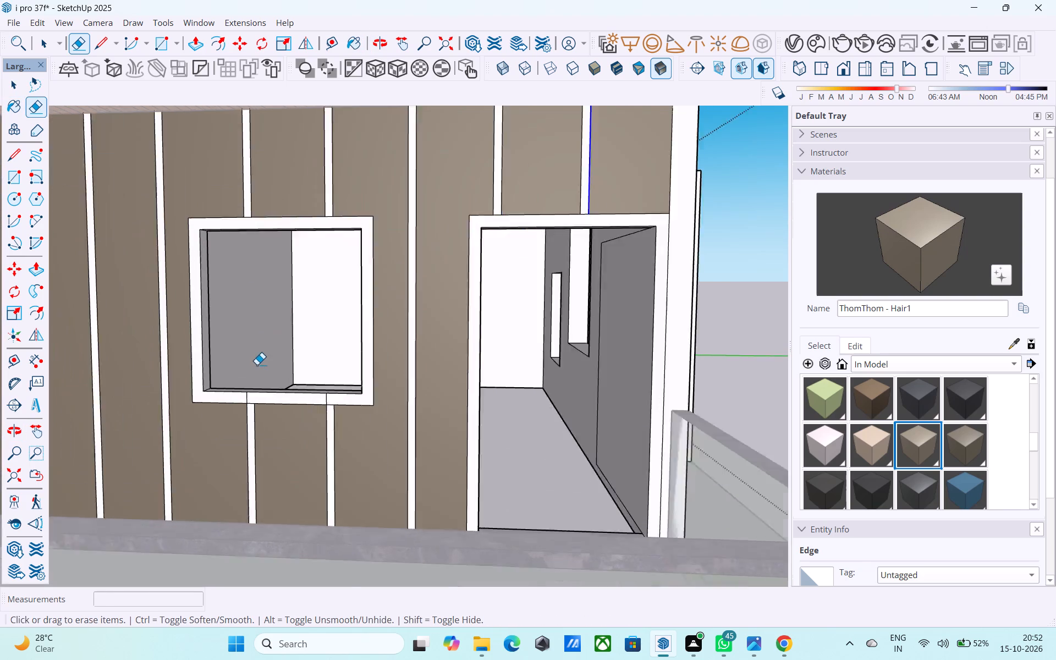
scroll(257, 365, up, 3)
drag(207, 441, 197, 442)
drag(197, 442, 229, 439)
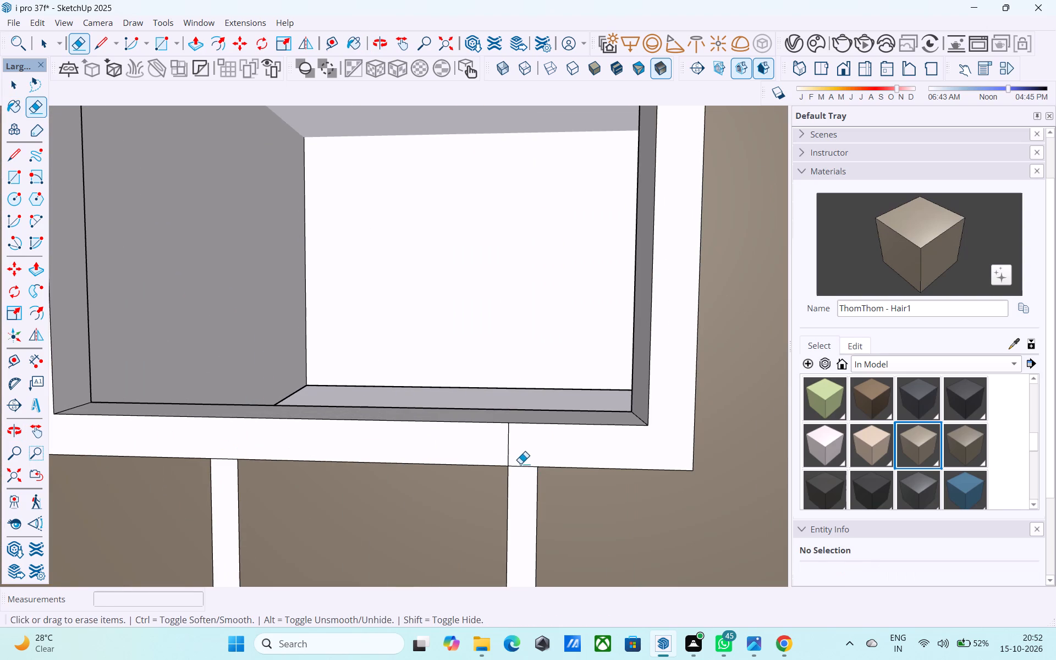
drag(514, 457, 506, 453)
scroll(492, 444, down, 6)
middle_click(492, 444)
scroll(491, 441, down, 10)
key(space)
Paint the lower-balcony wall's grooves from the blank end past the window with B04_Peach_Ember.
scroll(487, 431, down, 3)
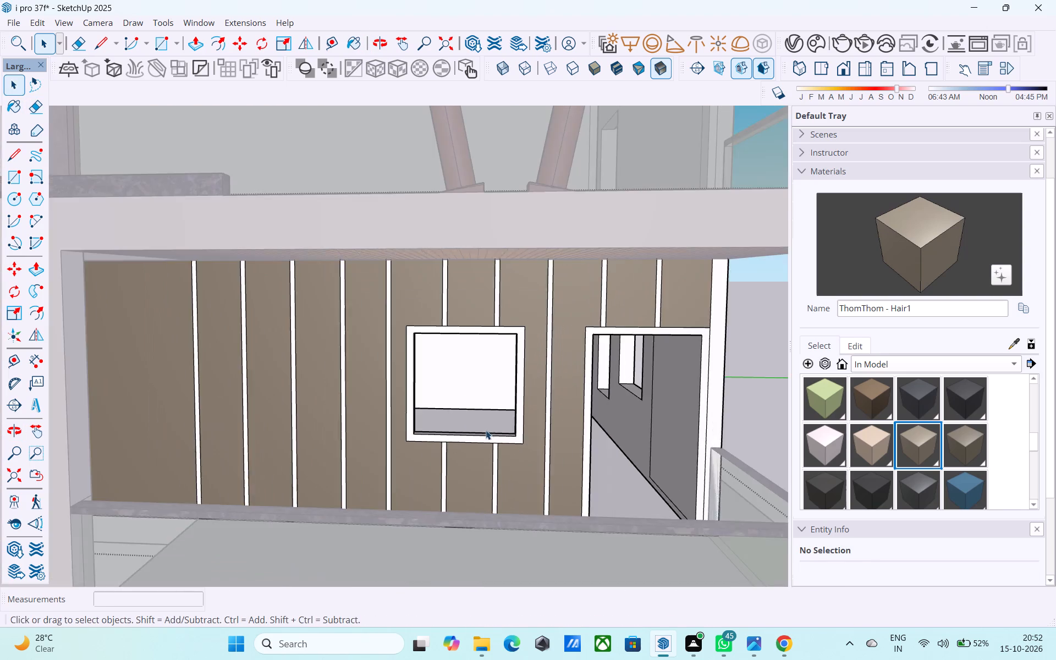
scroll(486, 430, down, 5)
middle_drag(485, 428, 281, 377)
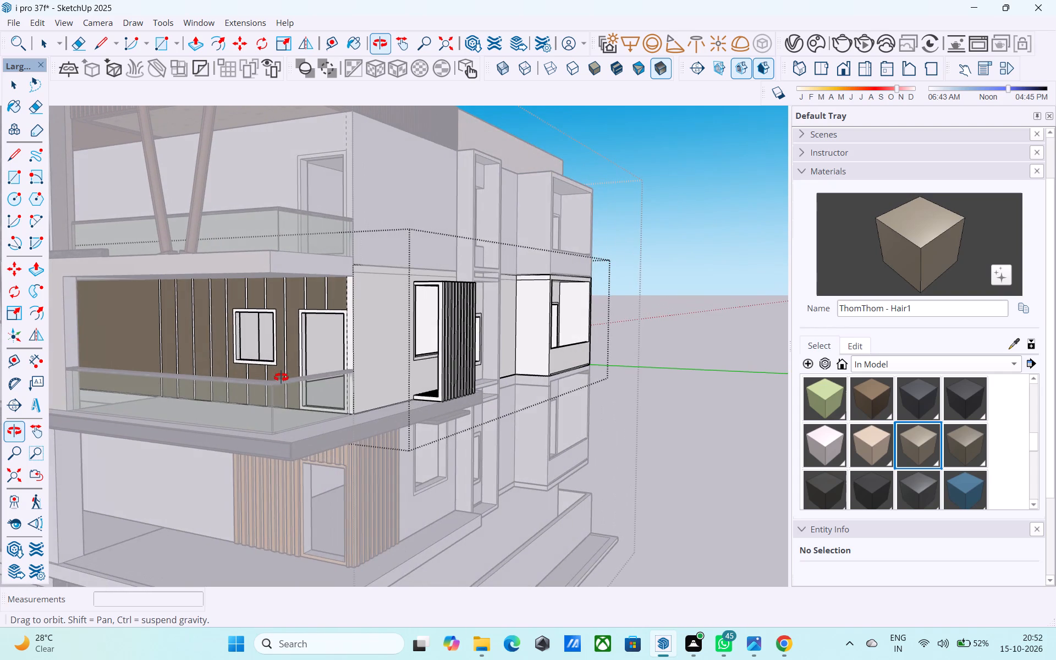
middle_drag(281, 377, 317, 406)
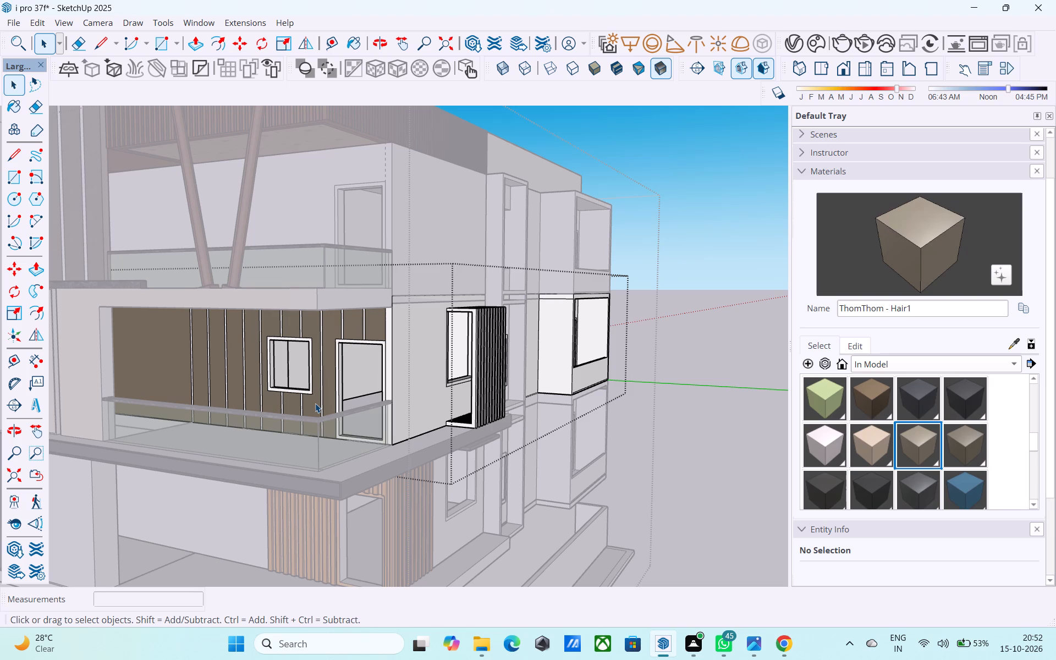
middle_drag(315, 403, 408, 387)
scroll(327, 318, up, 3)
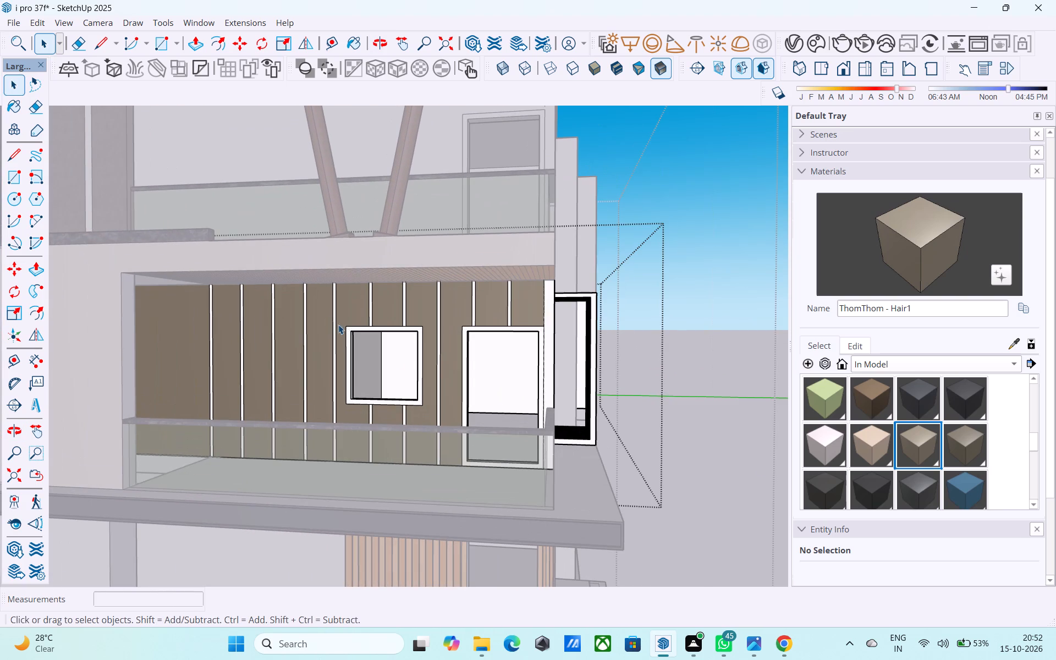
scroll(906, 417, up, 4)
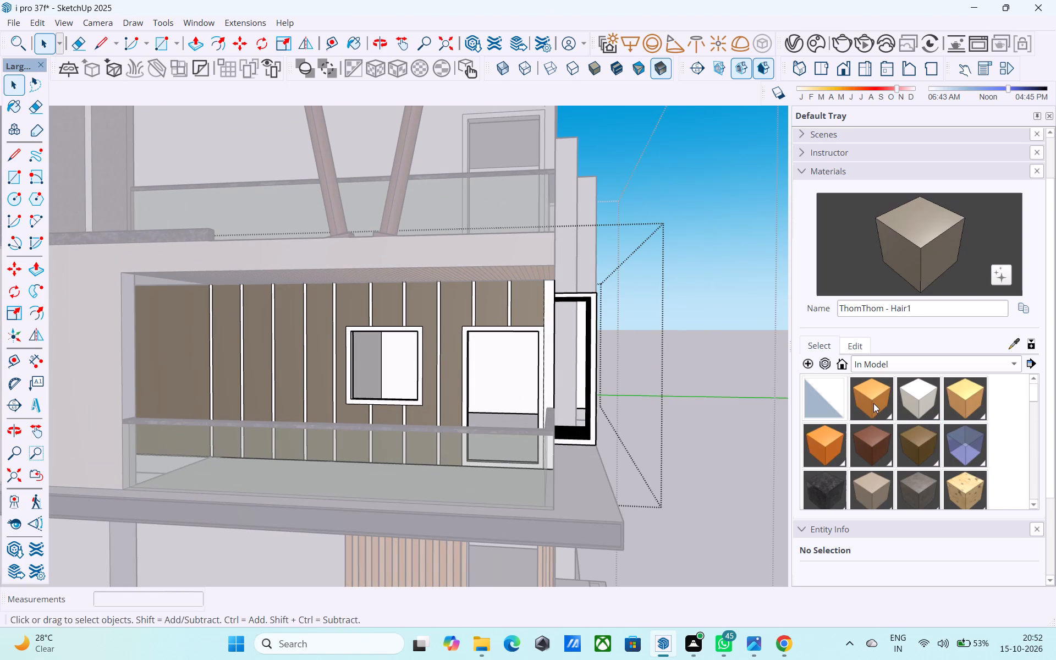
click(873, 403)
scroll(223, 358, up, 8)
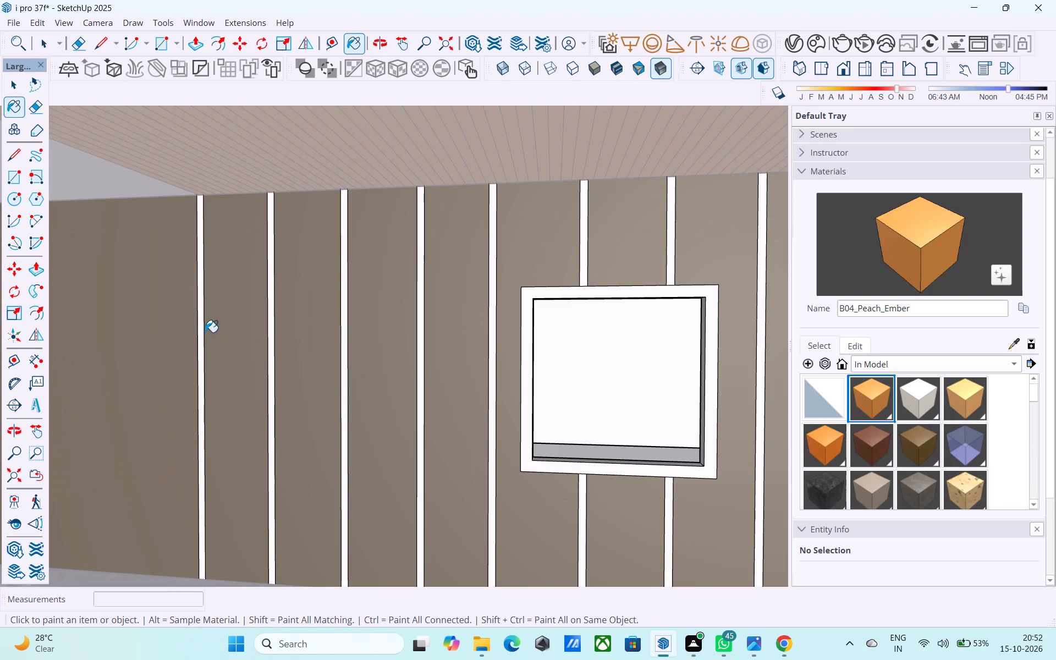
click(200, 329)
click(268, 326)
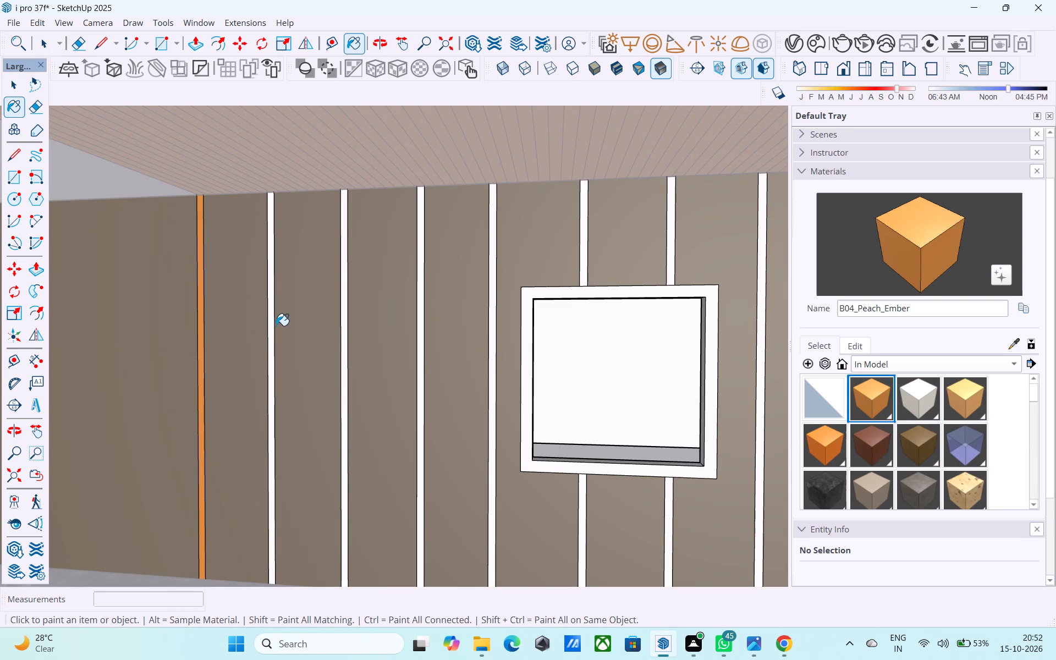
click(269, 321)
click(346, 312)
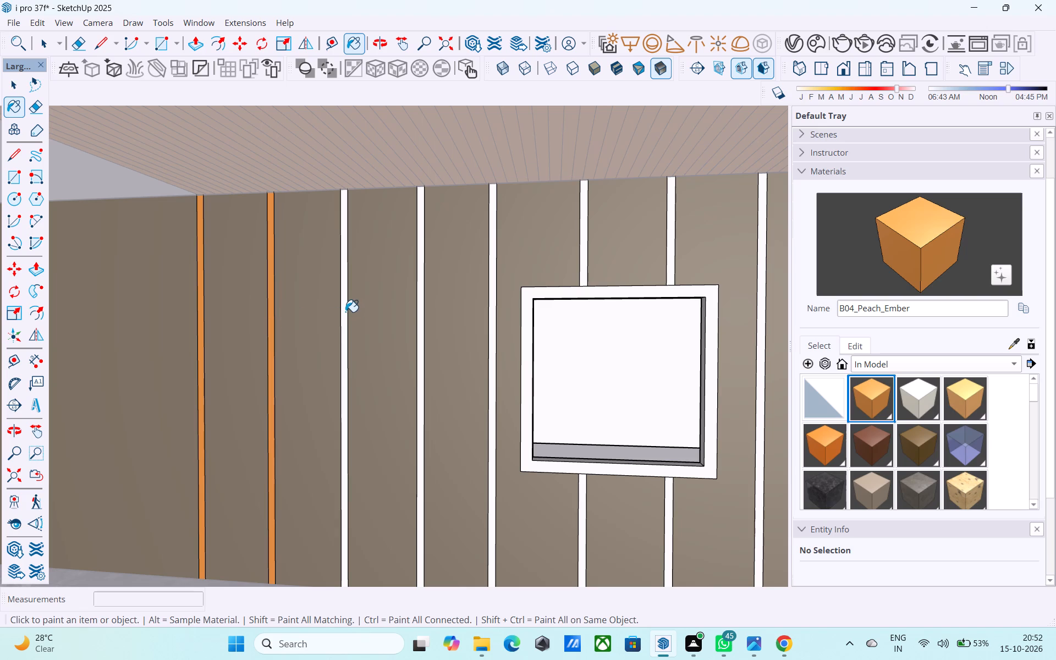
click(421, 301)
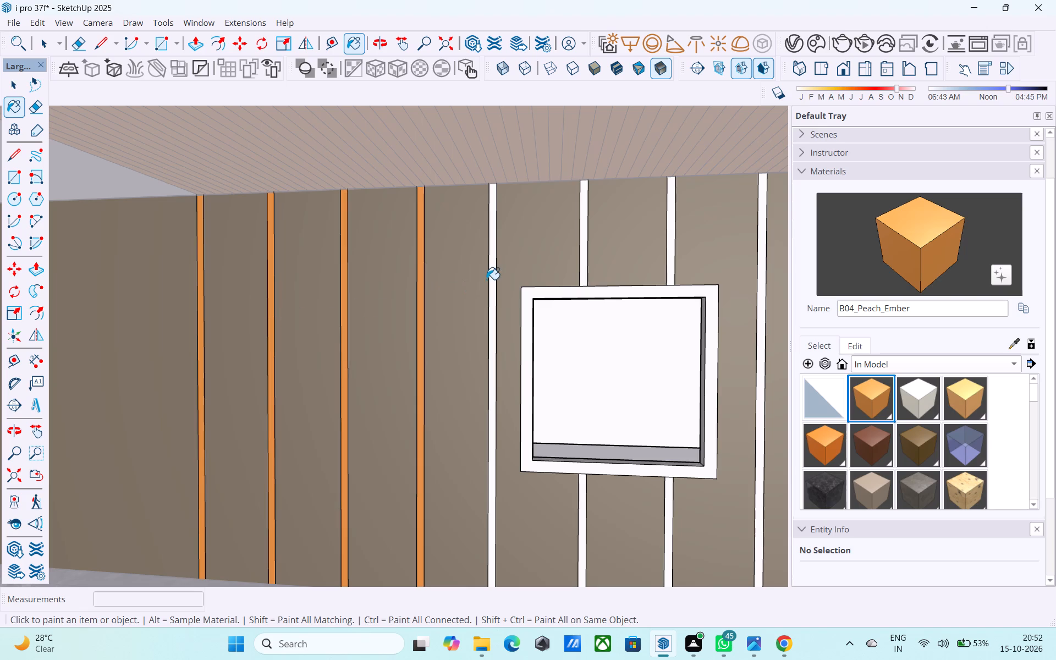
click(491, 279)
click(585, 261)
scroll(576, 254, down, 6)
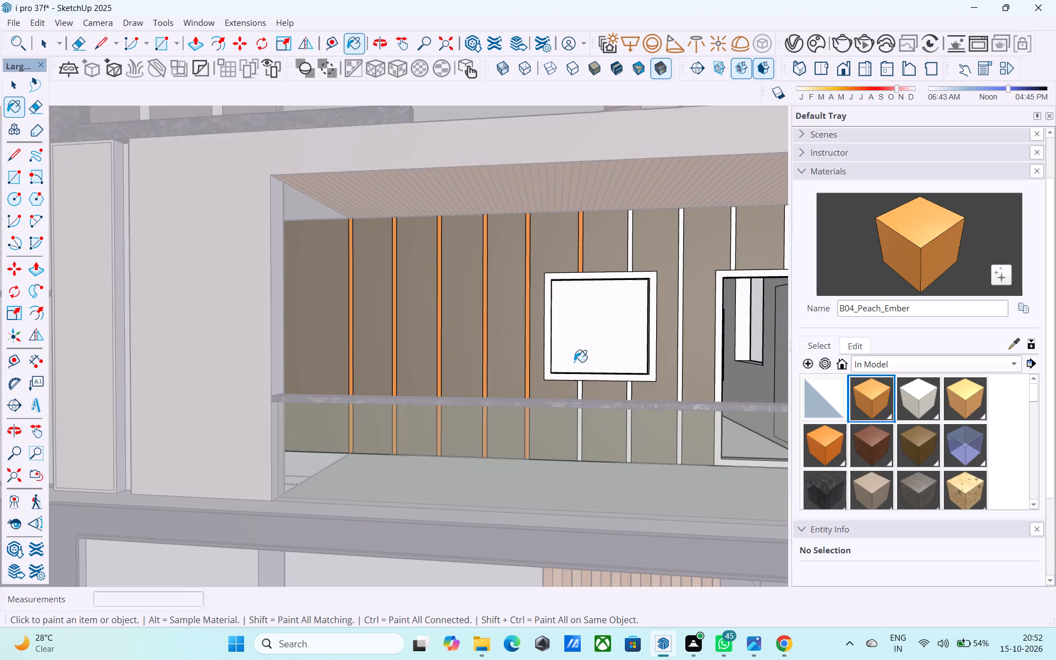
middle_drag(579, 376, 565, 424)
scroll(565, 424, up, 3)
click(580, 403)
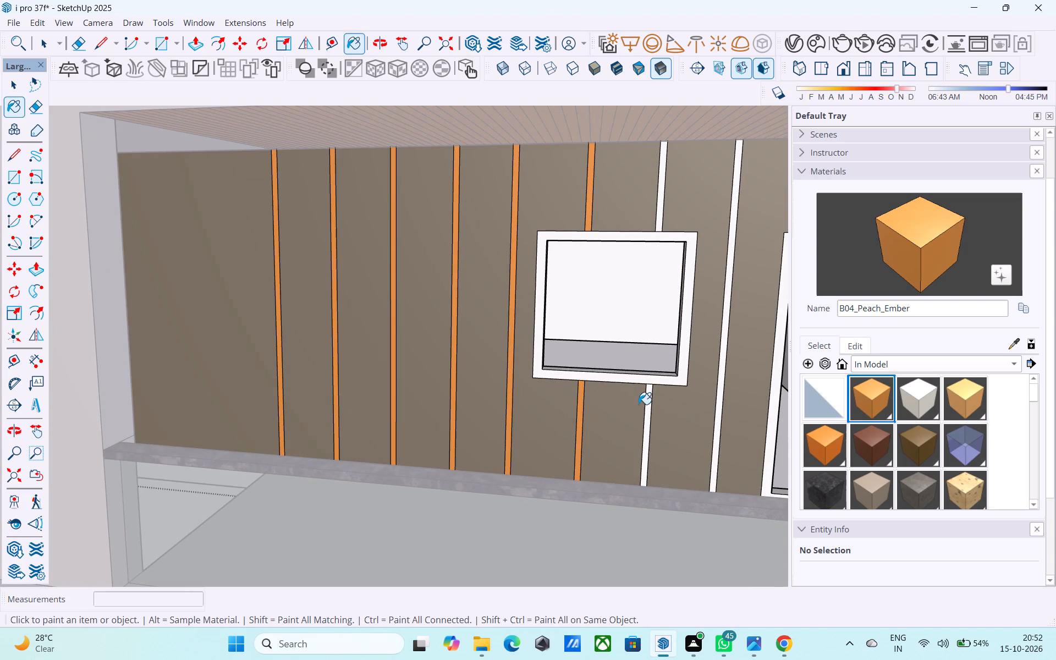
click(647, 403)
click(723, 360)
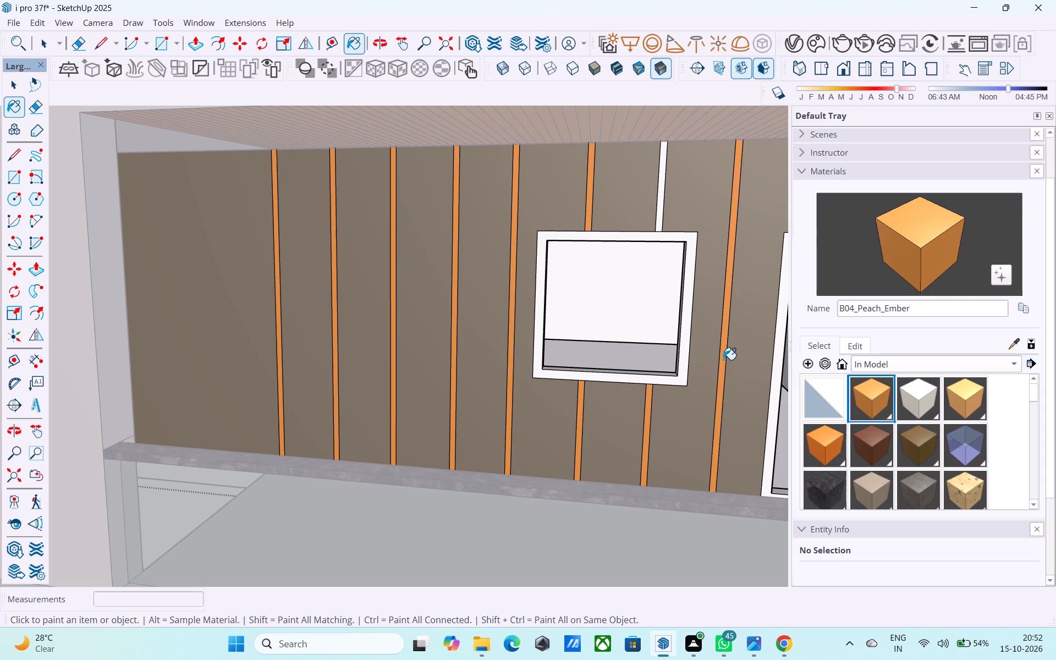
Paint the full-height grooves and the two short grooves below the window with C03_Honey_Glow.
click(977, 397)
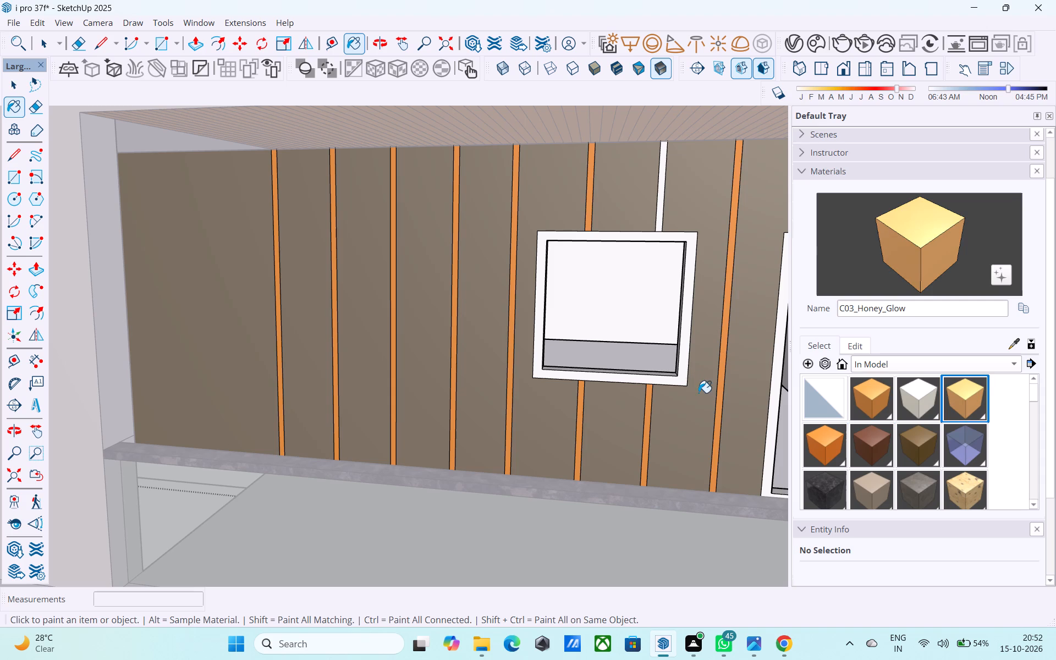
click(720, 396)
scroll(657, 411, up, 3)
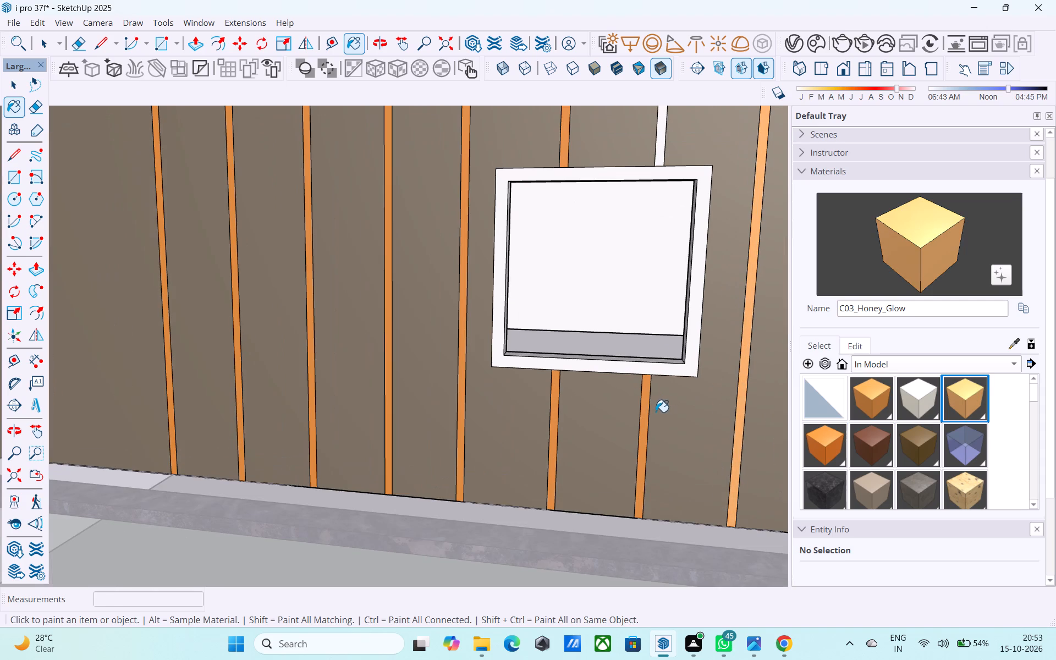
click(647, 411)
click(555, 409)
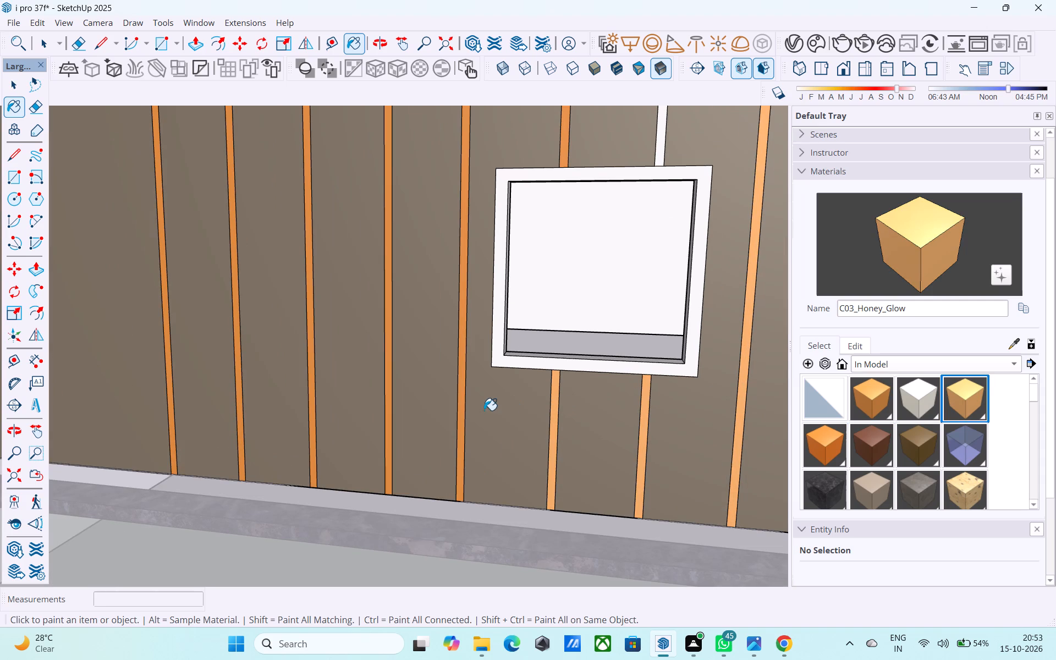
click(460, 410)
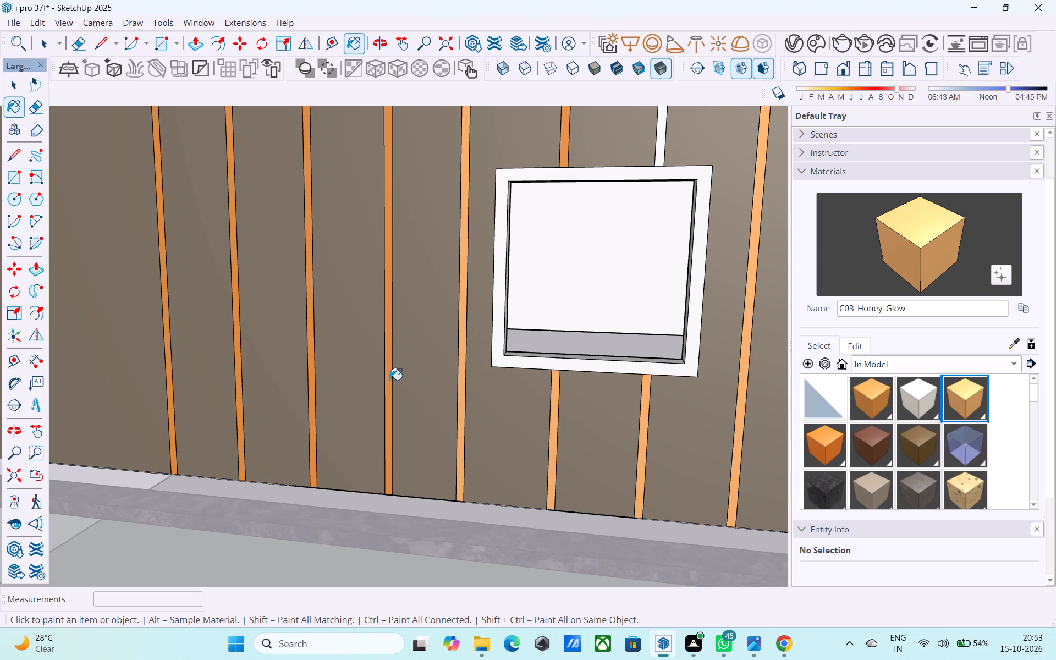
click(387, 379)
click(311, 384)
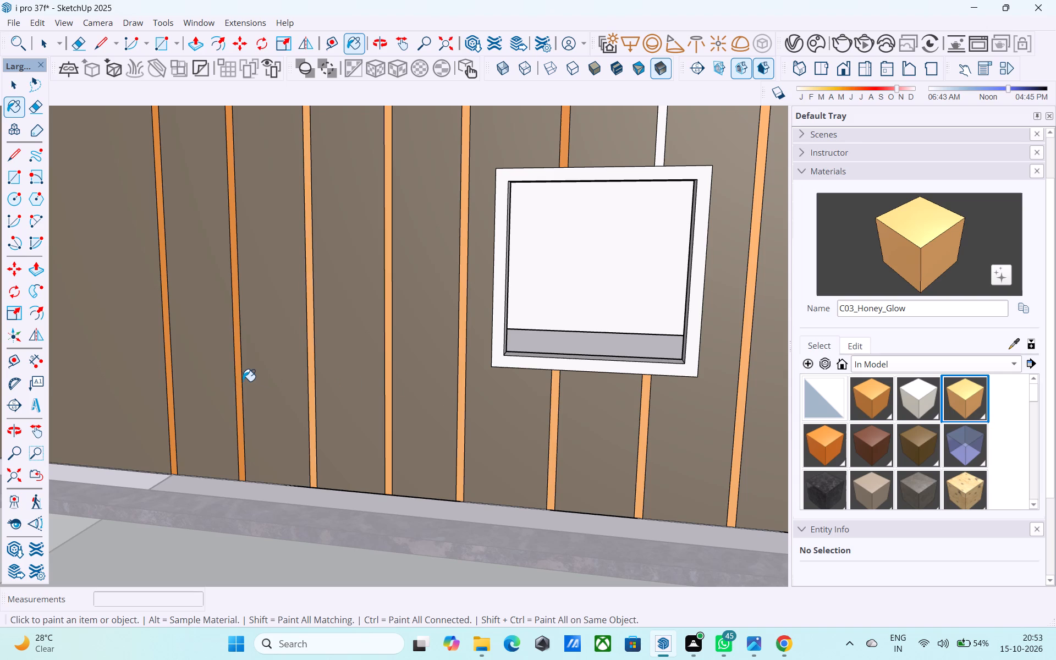
click(238, 379)
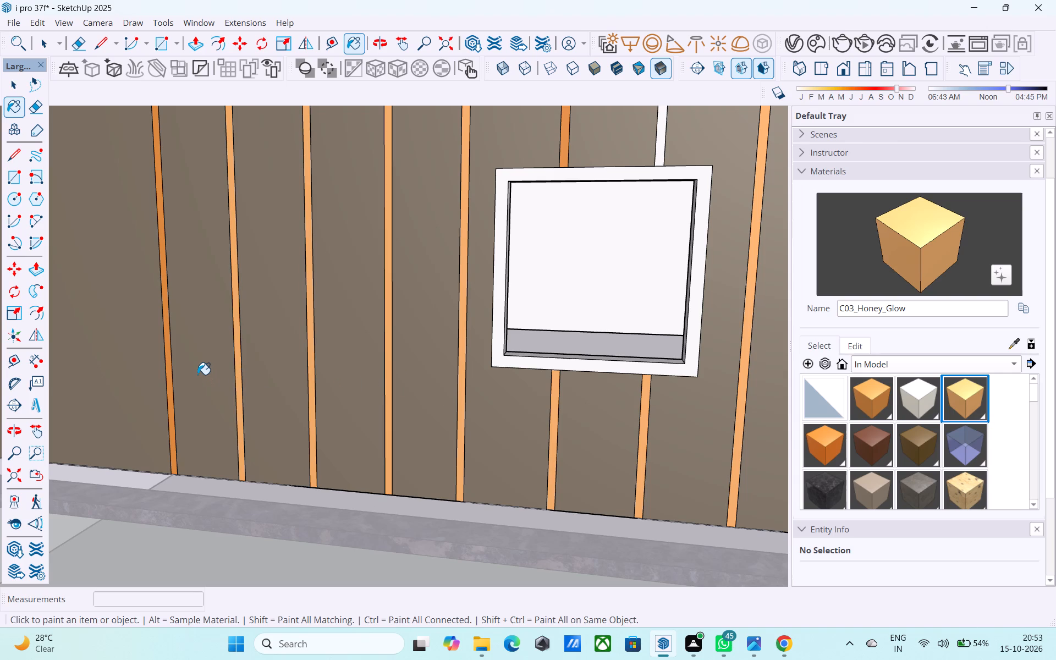
scroll(171, 360, up, 1)
click(169, 357)
Paint the short grooves above the balcony window and above the door with C03_Honey_Glow.
scroll(166, 362, down, 8)
scroll(359, 274, up, 2)
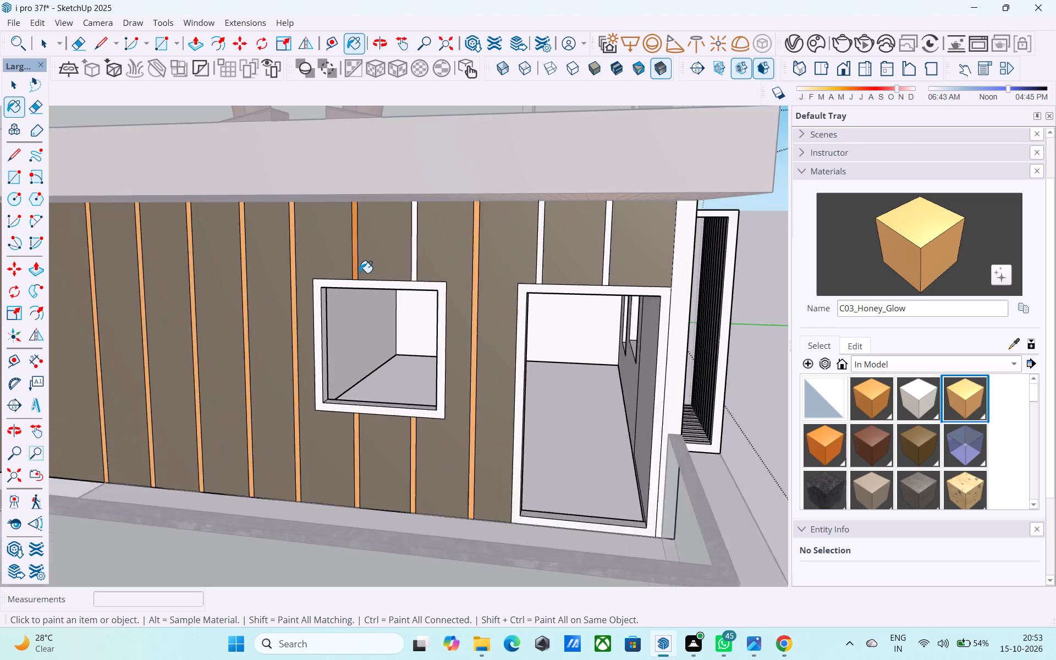
scroll(360, 273, up, 4)
click(355, 263)
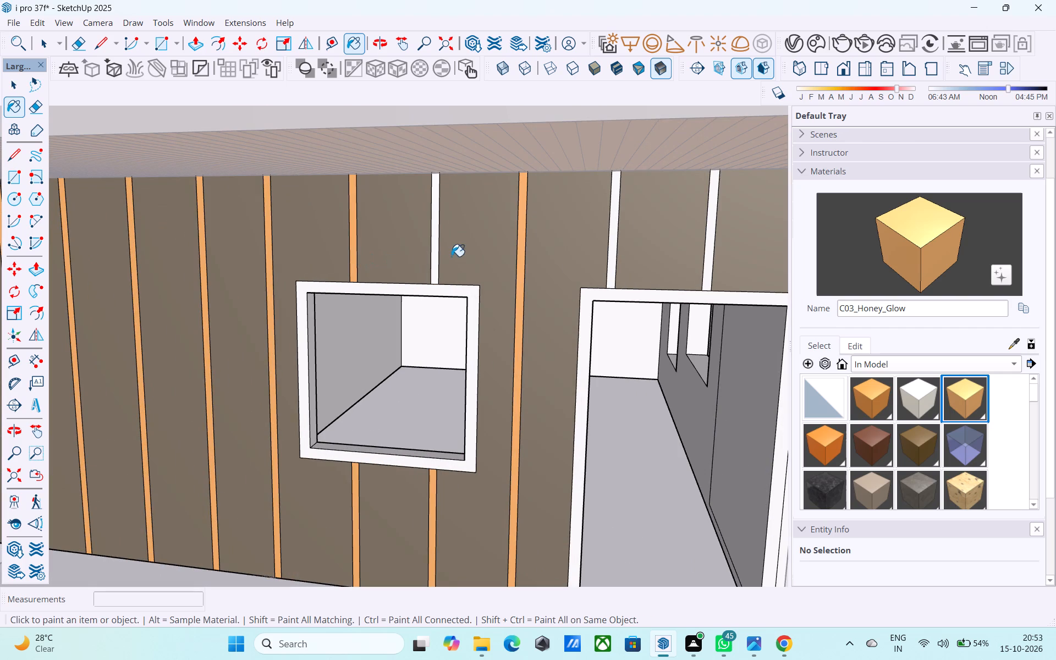
click(433, 248)
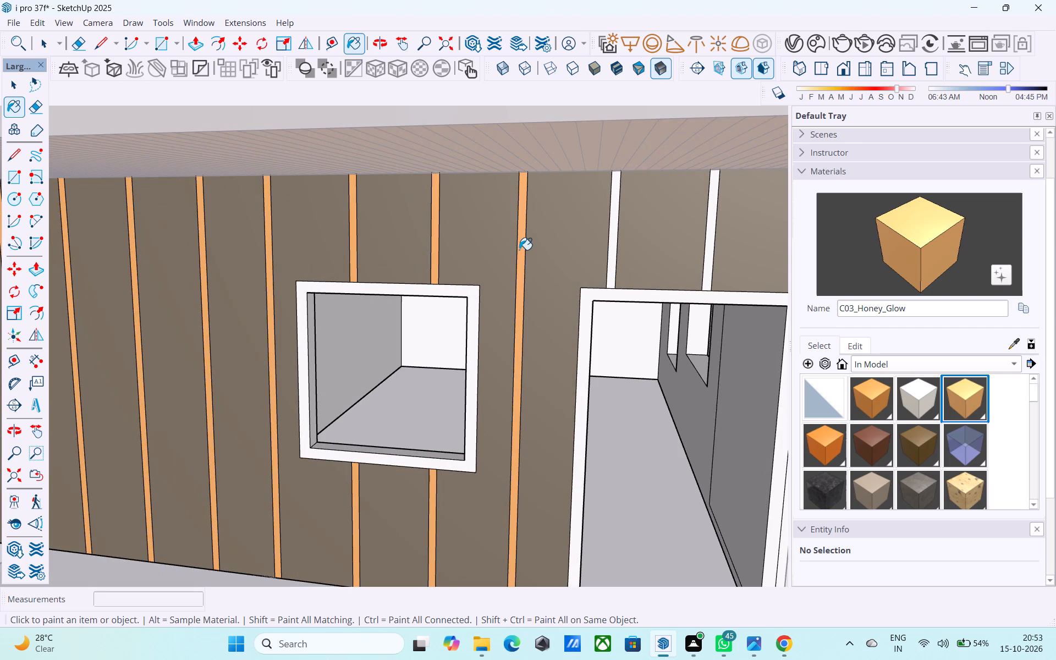
click(523, 250)
click(613, 247)
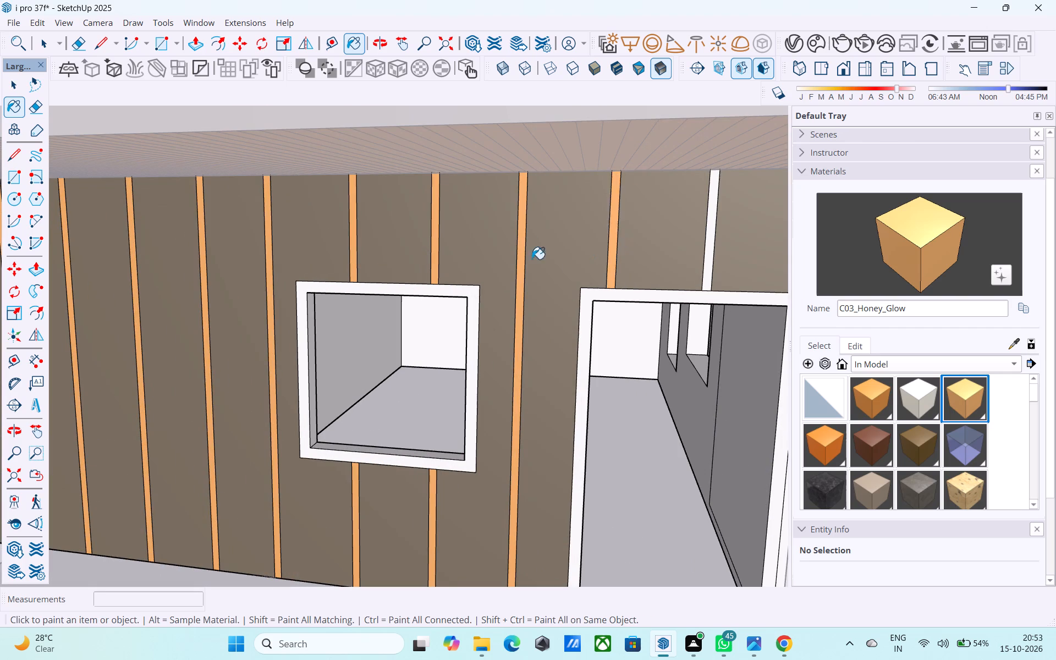
scroll(494, 266, down, 5)
scroll(613, 281, up, 7)
click(592, 257)
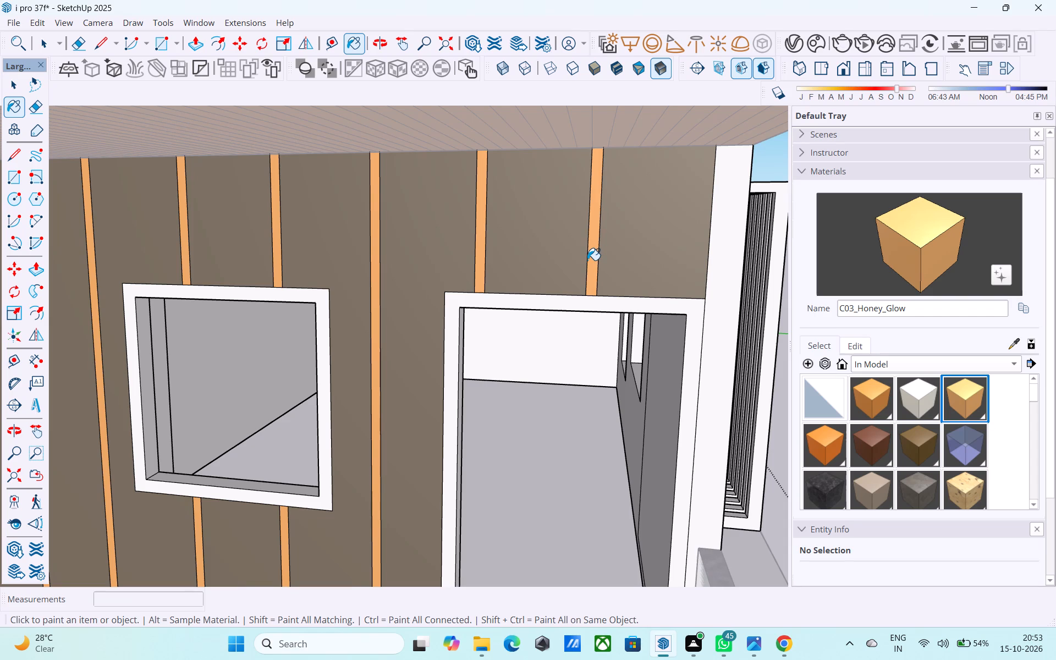
Lighten the colour of the wall panels' ThomThom - Hair1 material to a warmer beige tone.
scroll(587, 260, down, 14)
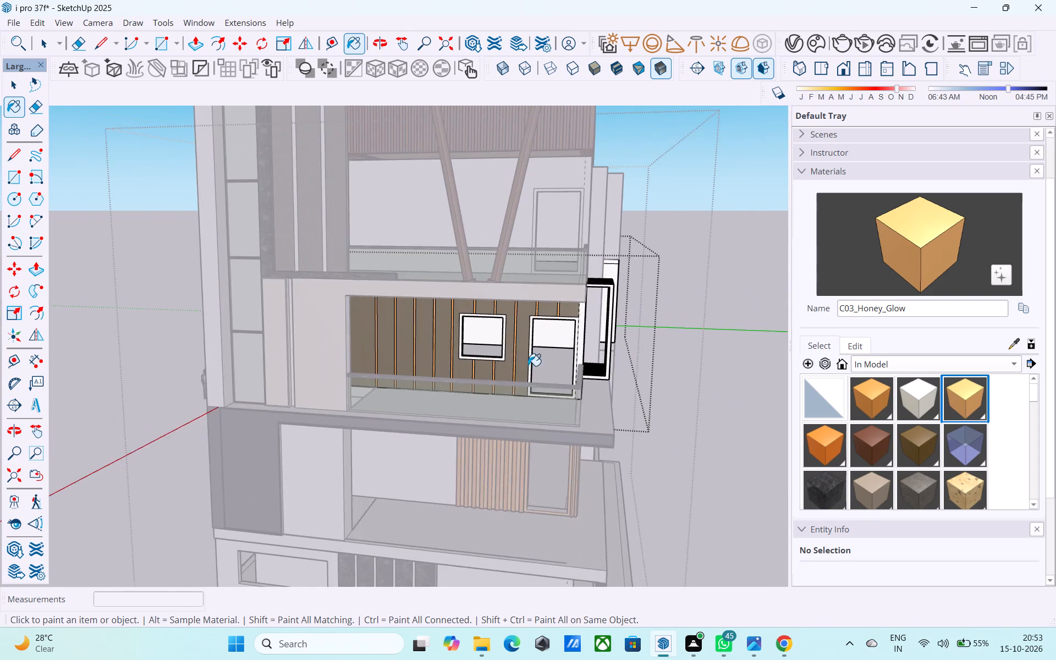
middle_drag(528, 366, 510, 353)
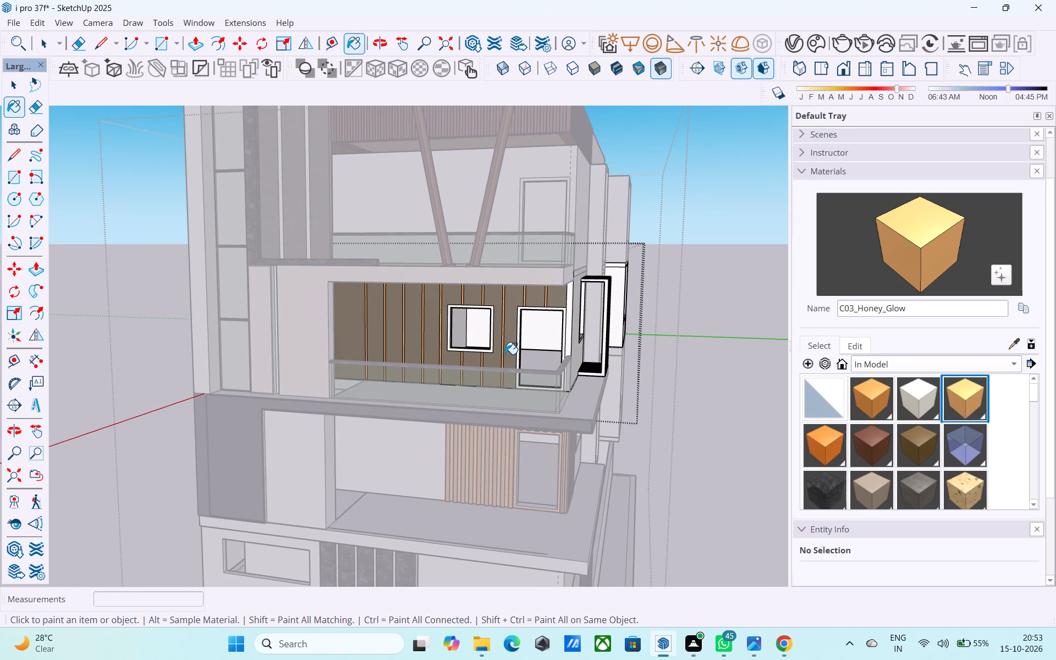
middle_drag(505, 354, 508, 369)
key(space)
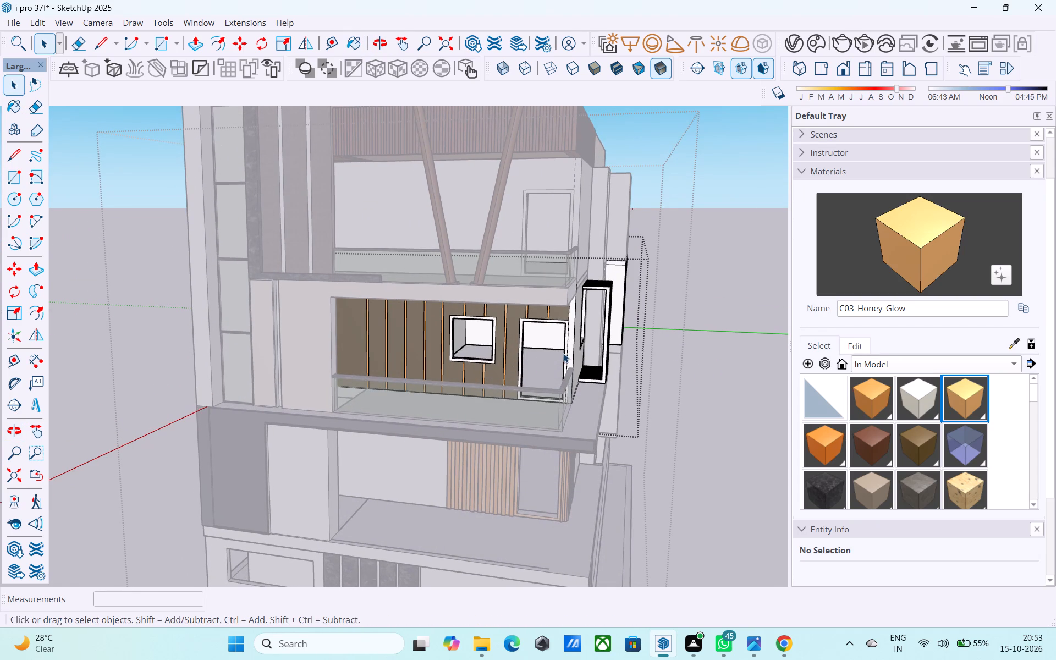
scroll(897, 455, up, 1)
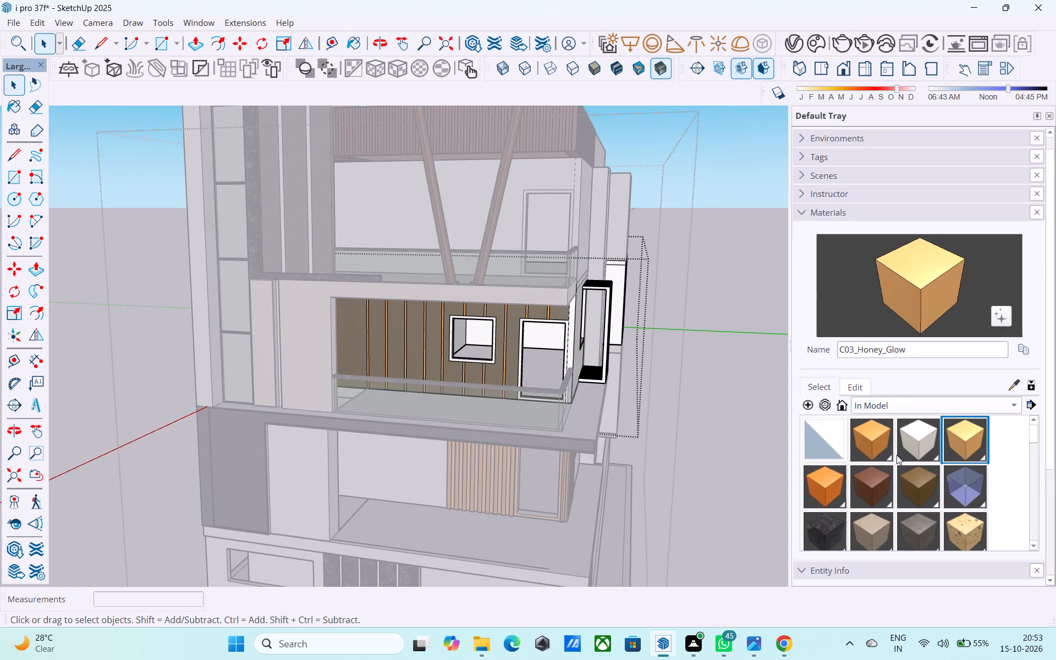
scroll(897, 455, up, 1)
scroll(895, 453, down, 4)
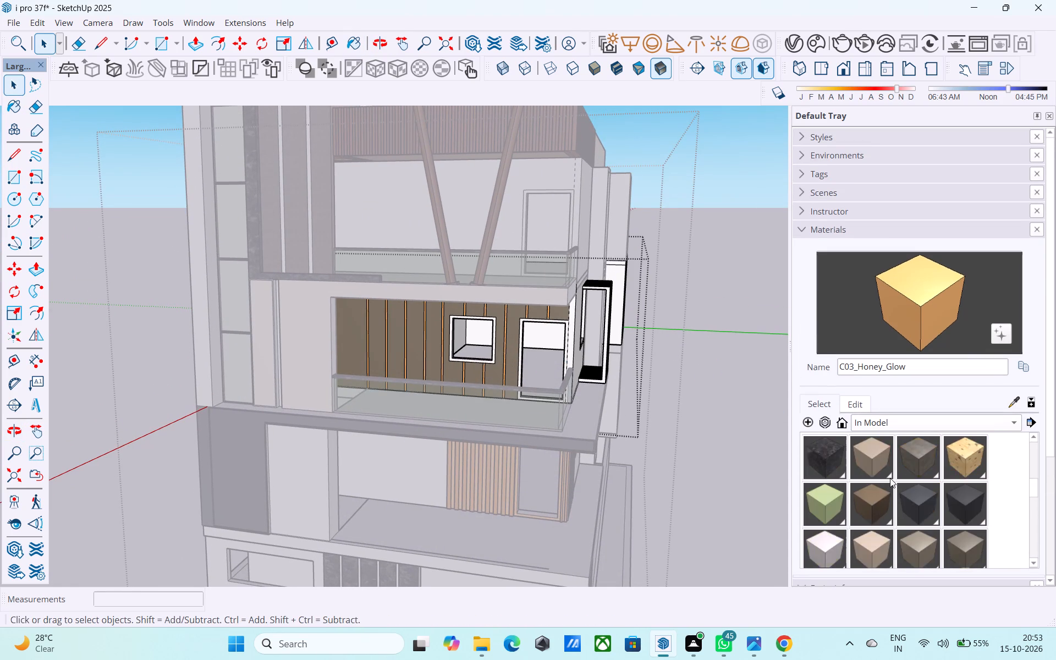
click(916, 509)
scroll(547, 349, up, 3)
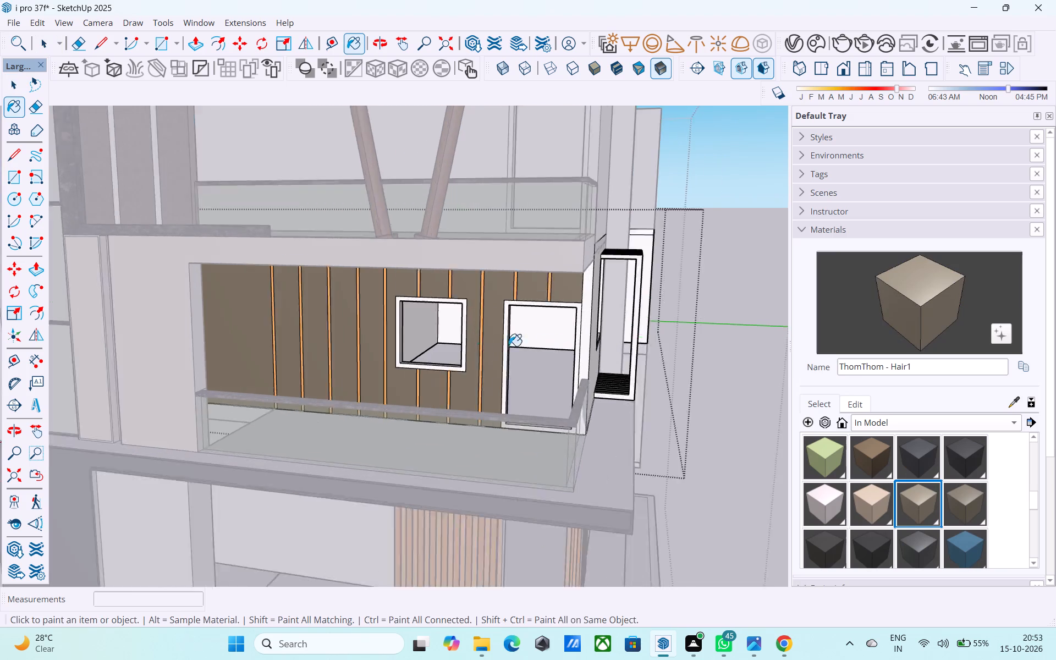
scroll(509, 346, up, 4)
click(477, 343)
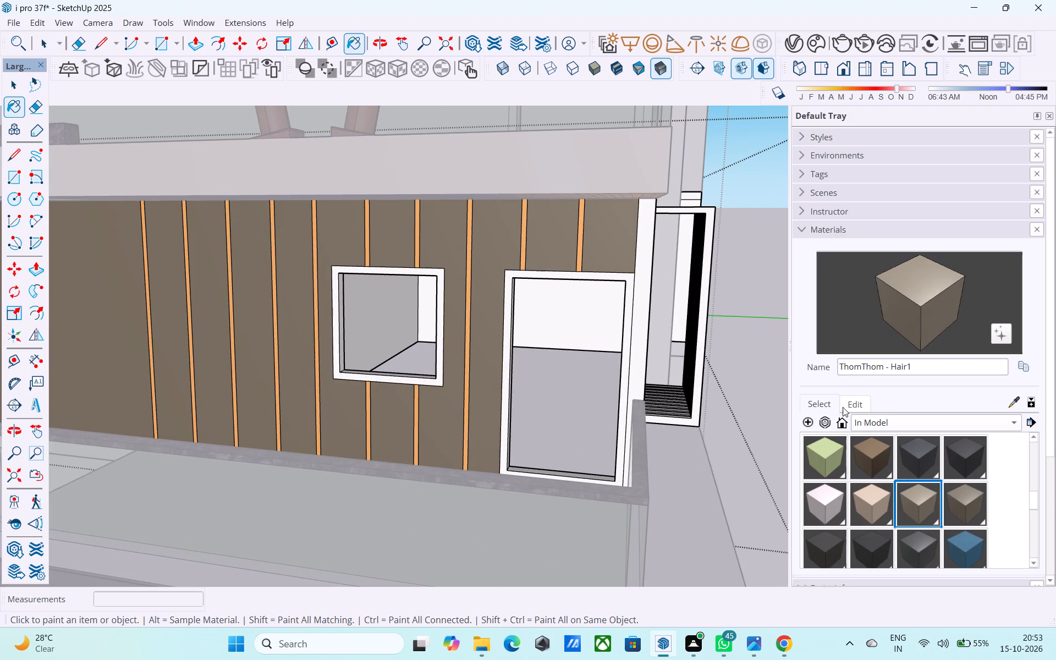
click(844, 405)
drag(874, 481, 870, 473)
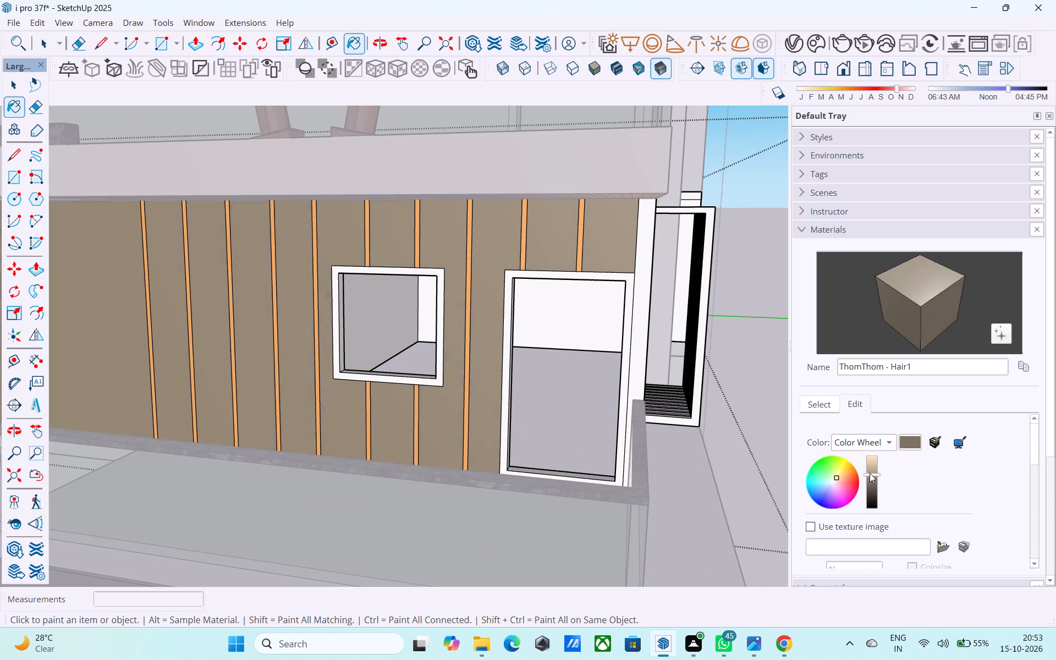
drag(870, 473, 870, 471)
Close the open nested groups and examine the recoloured balcony wall within the whole facade.
scroll(502, 376, down, 1)
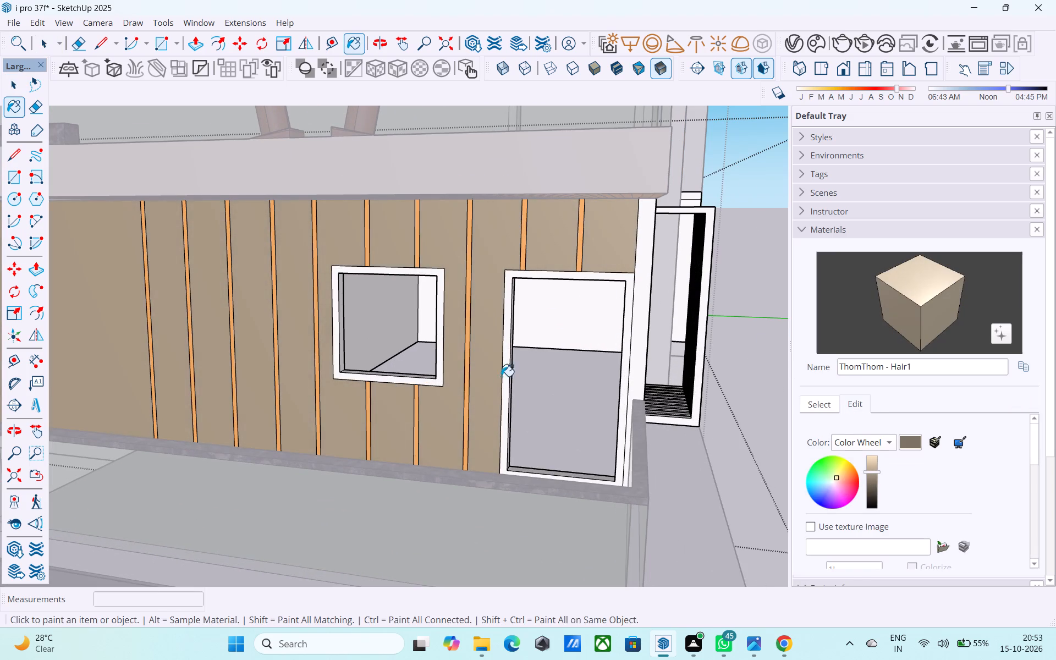
scroll(501, 376, down, 1)
middle_drag(501, 376, 447, 371)
scroll(447, 385, down, 8)
middle_drag(445, 410, 489, 447)
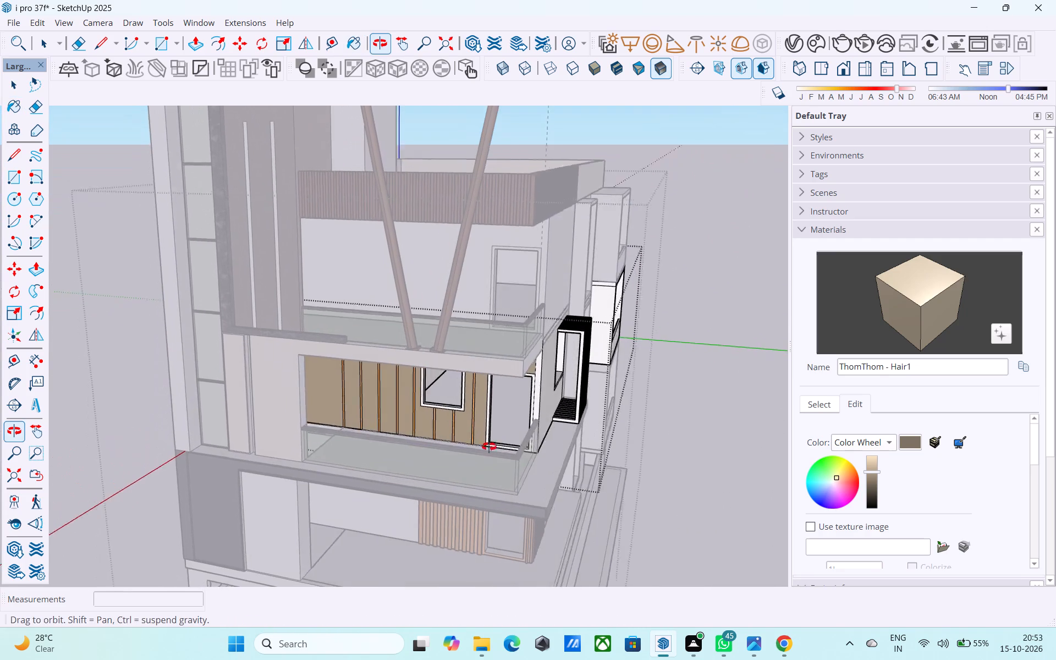
middle_drag(489, 447, 491, 449)
key(space)
scroll(494, 348, down, 2)
middle_drag(496, 348, 491, 424)
click(678, 279)
middle_drag(581, 347, 569, 246)
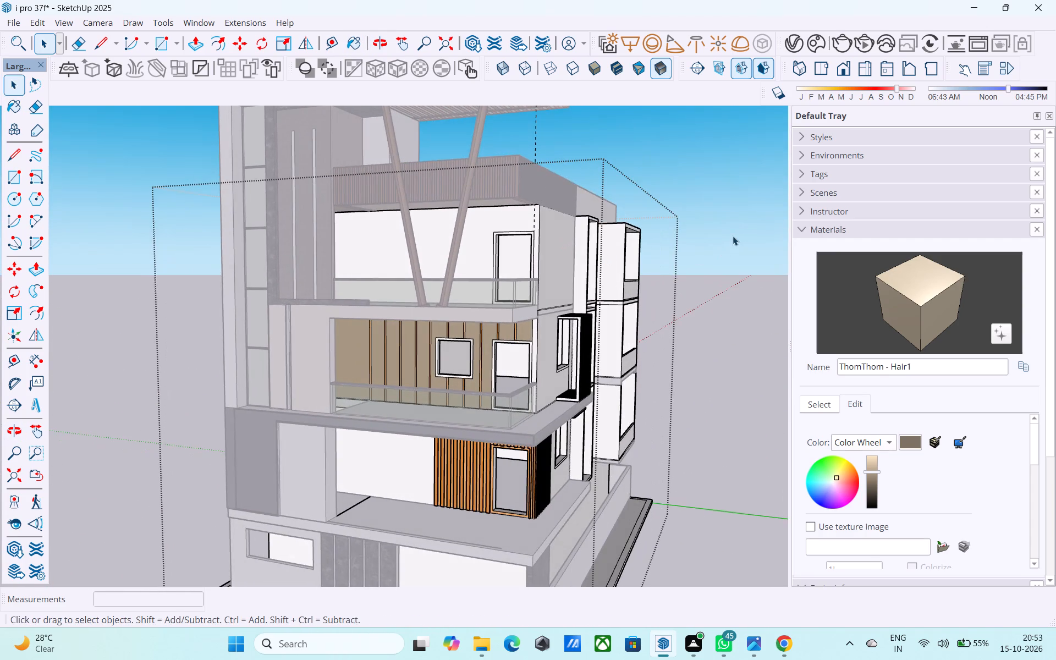
click(733, 235)
shift+middle_drag(540, 282, 412, 315)
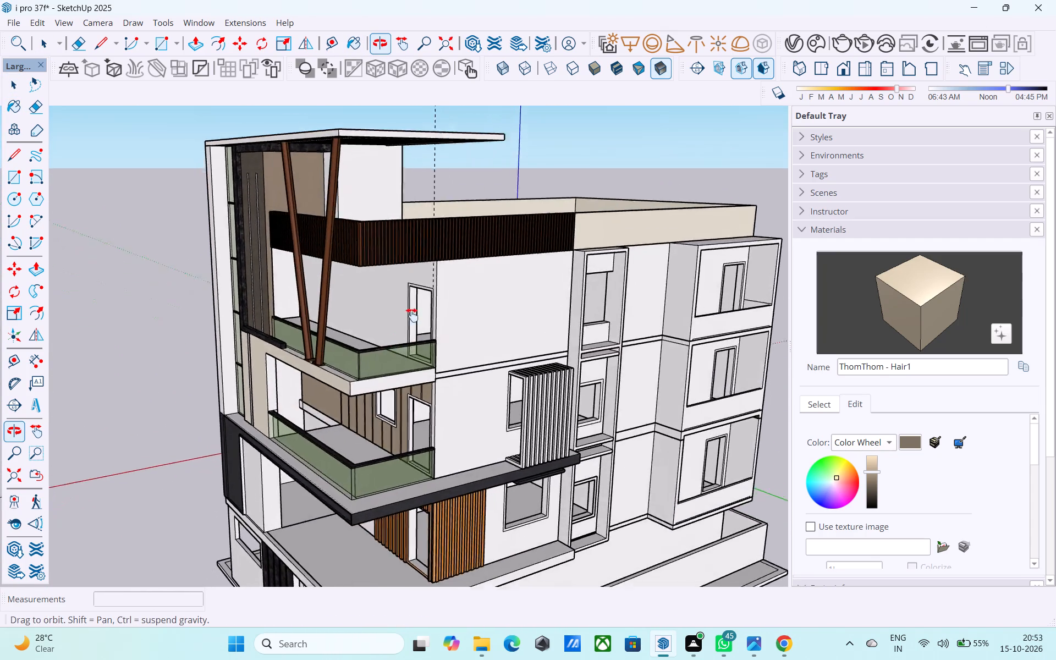
Open the nested group of the upper-balcony wall beneath the slatted parapet band for editing.
shift+middle_drag(412, 315, 676, 294)
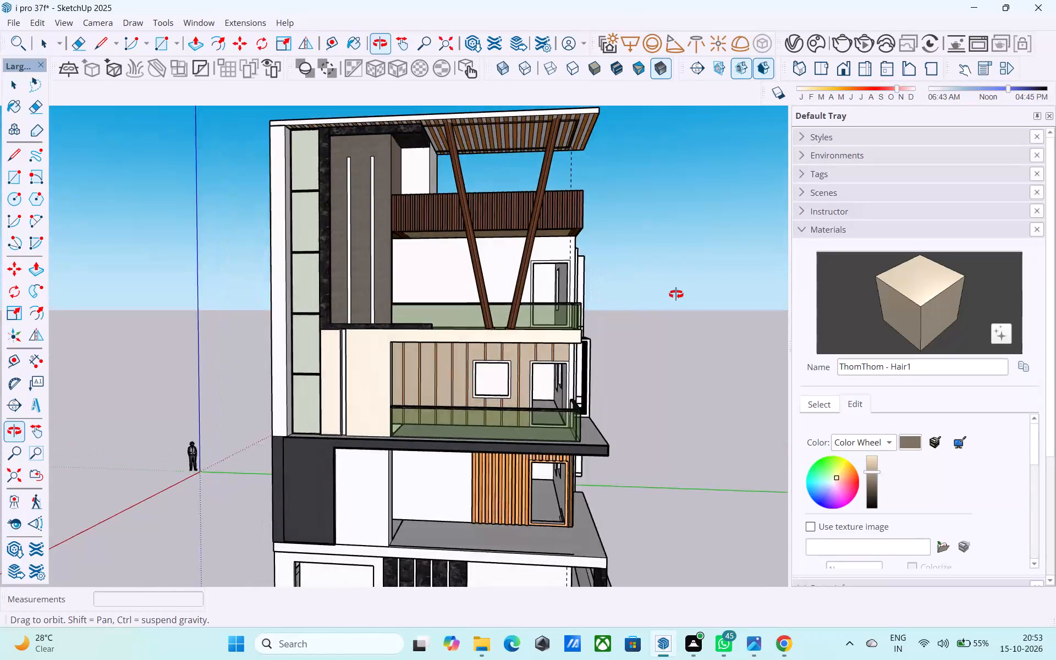
shift+middle_drag(676, 294, 548, 413)
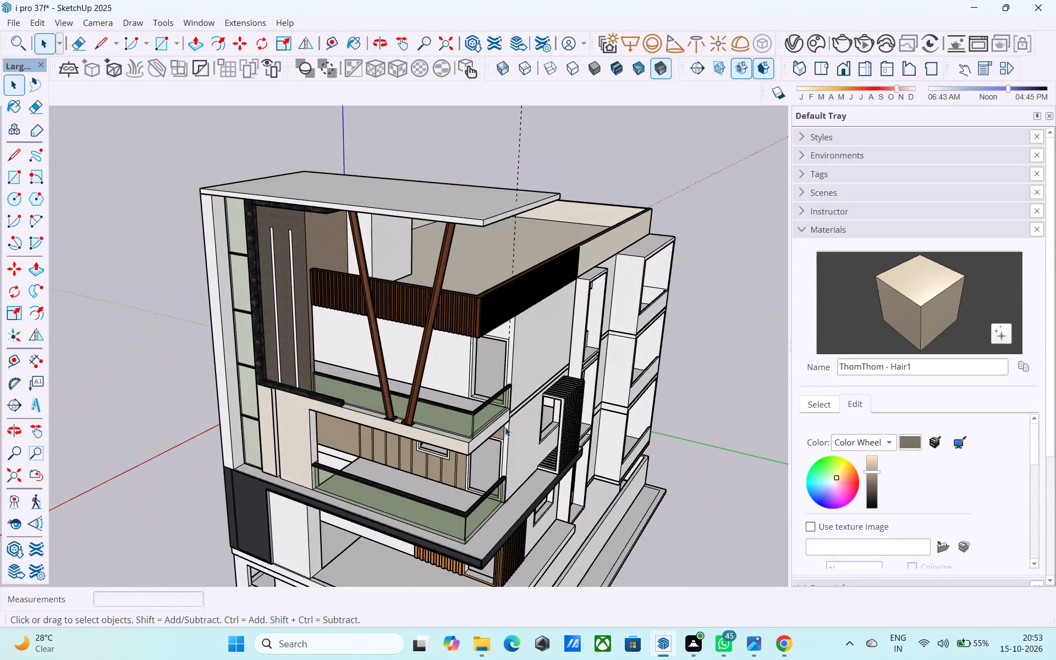
middle_drag(481, 403, 459, 426)
scroll(460, 433, up, 7)
shift+middle_drag(438, 405, 463, 392)
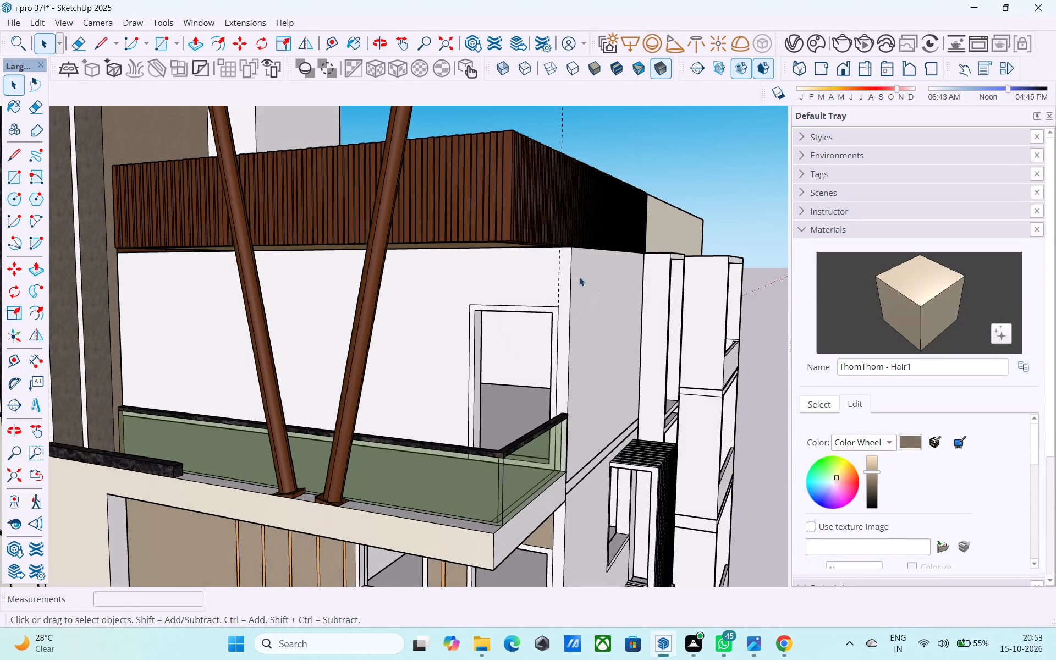
double_click(571, 275)
scroll(570, 275, up, 1)
click(570, 275)
middle_drag(570, 275, 598, 291)
double_click(586, 292)
middle_drag(586, 292, 566, 273)
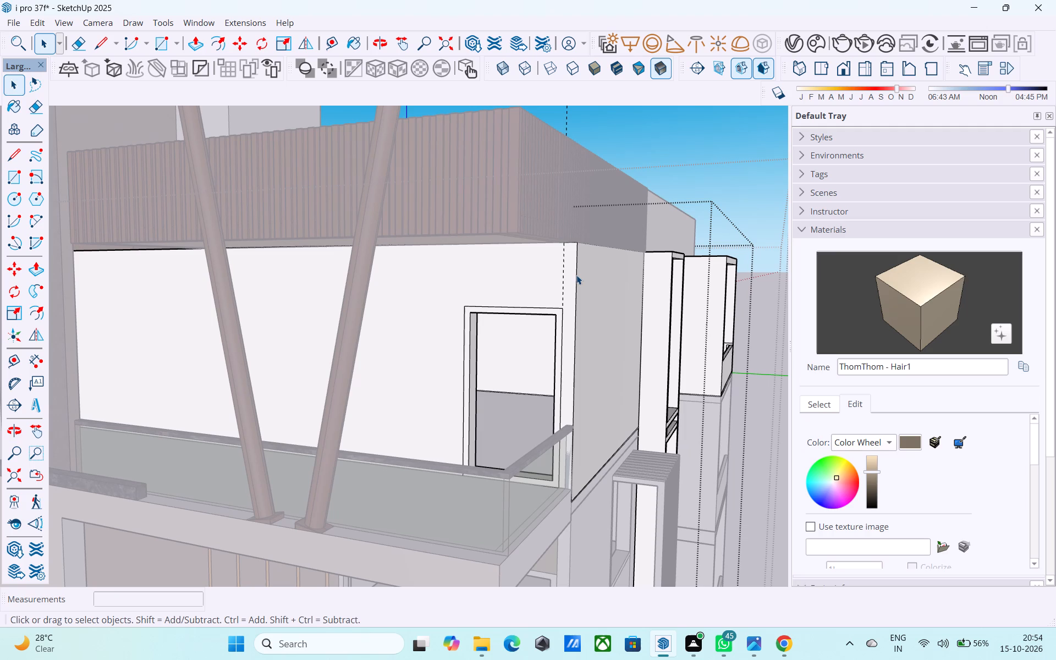
Copy the wall's outer vertical corner edge about 18' 10 1/4" along the upper-balcony wall toward the stair tower, and close the inner group.
scroll(576, 275, up, 1)
middle_drag(576, 275, 607, 296)
scroll(589, 295, up, 2)
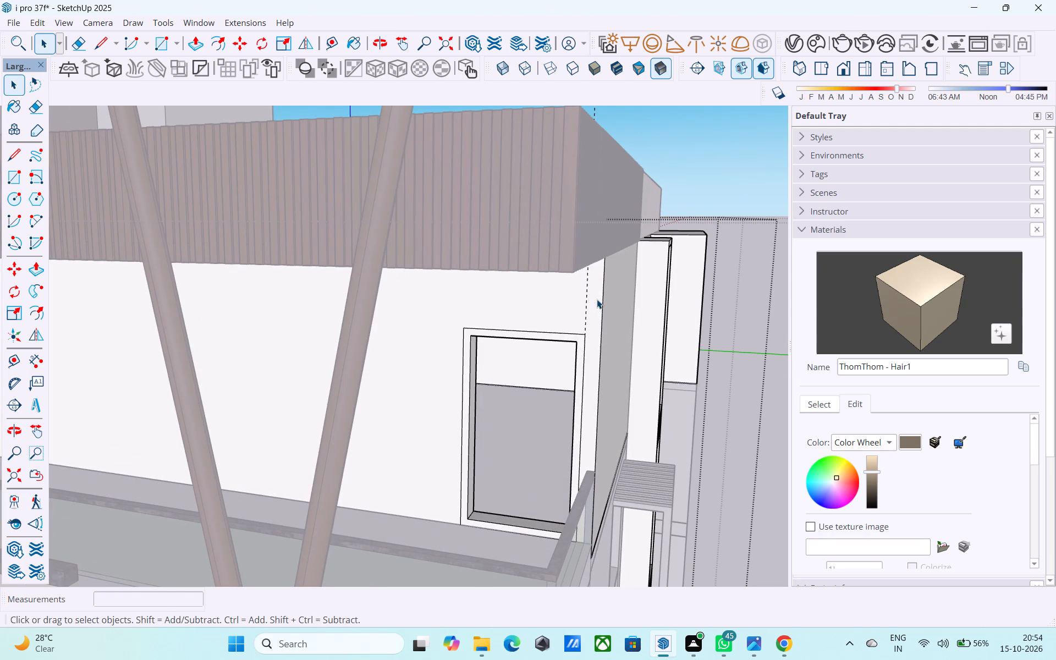
click(598, 300)
middle_drag(596, 299, 570, 281)
scroll(574, 282, up, 4)
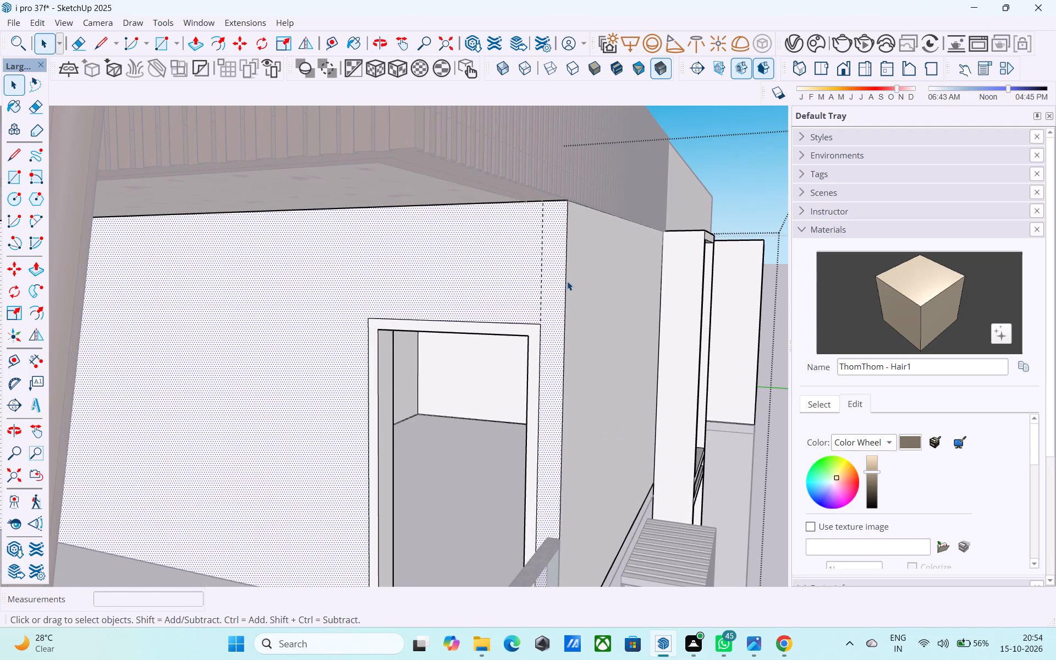
click(567, 281)
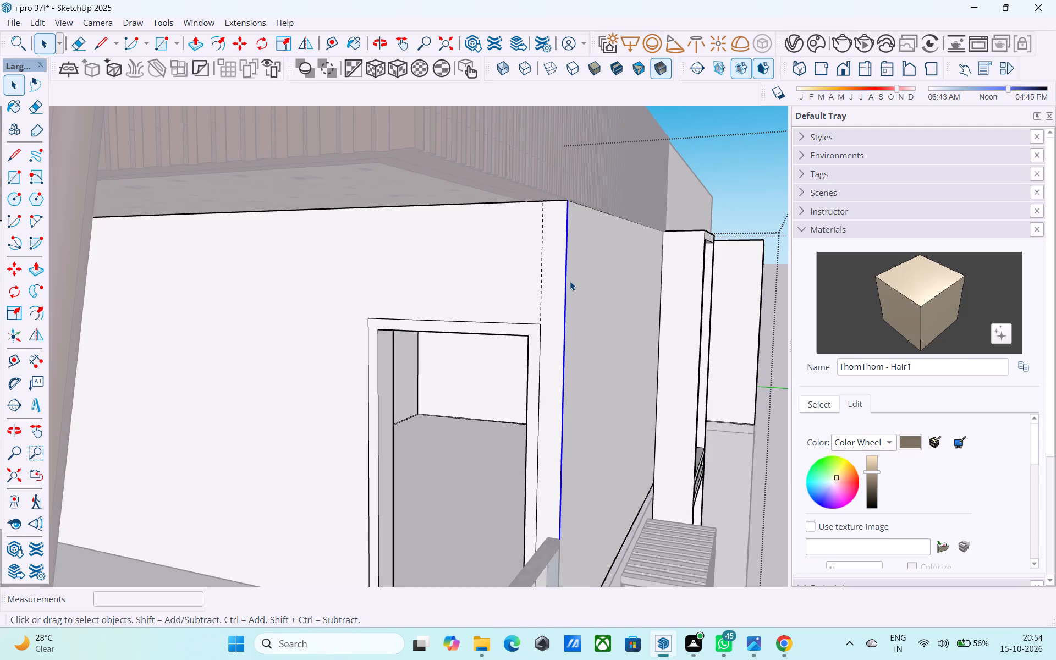
scroll(570, 281, down, 11)
middle_drag(575, 299, 514, 311)
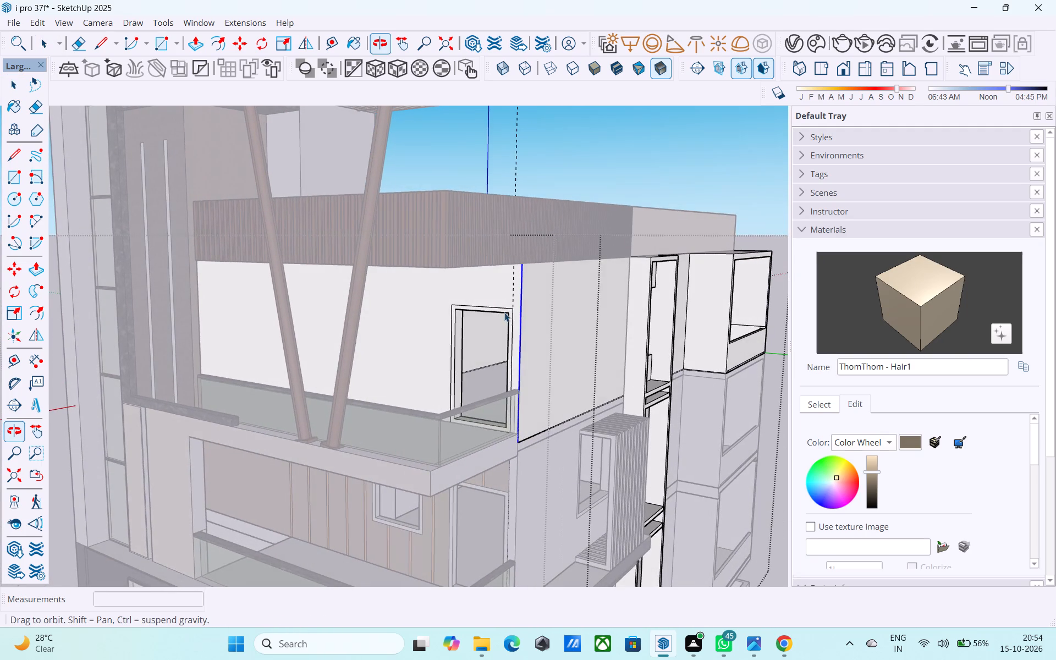
shift+middle_drag(460, 310, 464, 282)
middle_drag(464, 282, 453, 284)
scroll(454, 284, up, 2)
scroll(456, 283, down, 1)
middle_drag(456, 283, 410, 335)
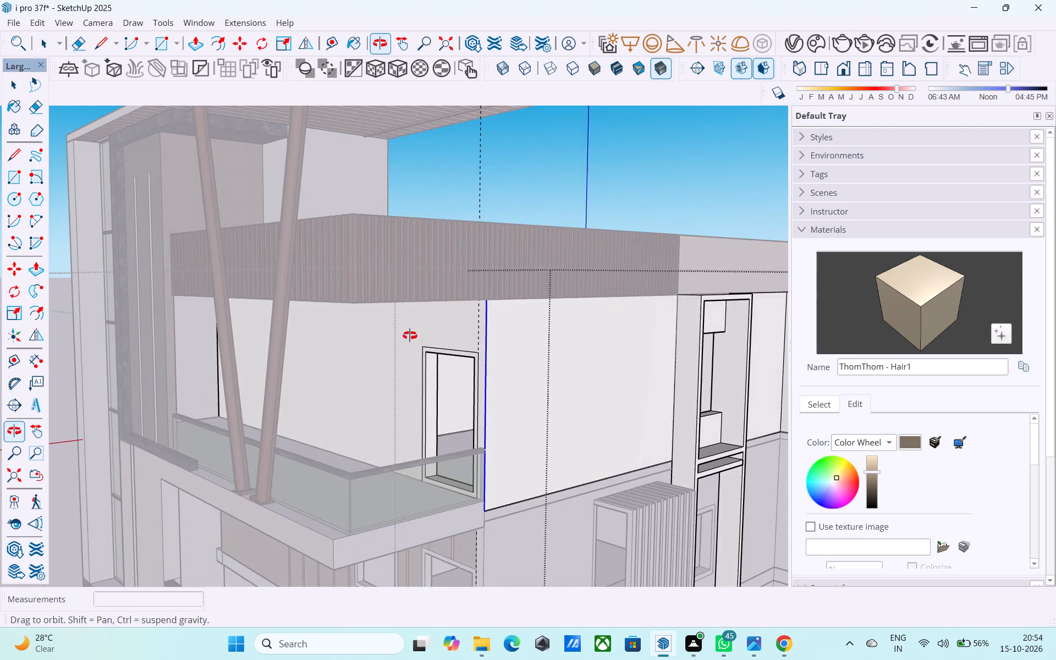
middle_drag(410, 335, 369, 311)
middle_drag(428, 295, 437, 299)
scroll(437, 299, up, 3)
middle_drag(439, 299, 455, 287)
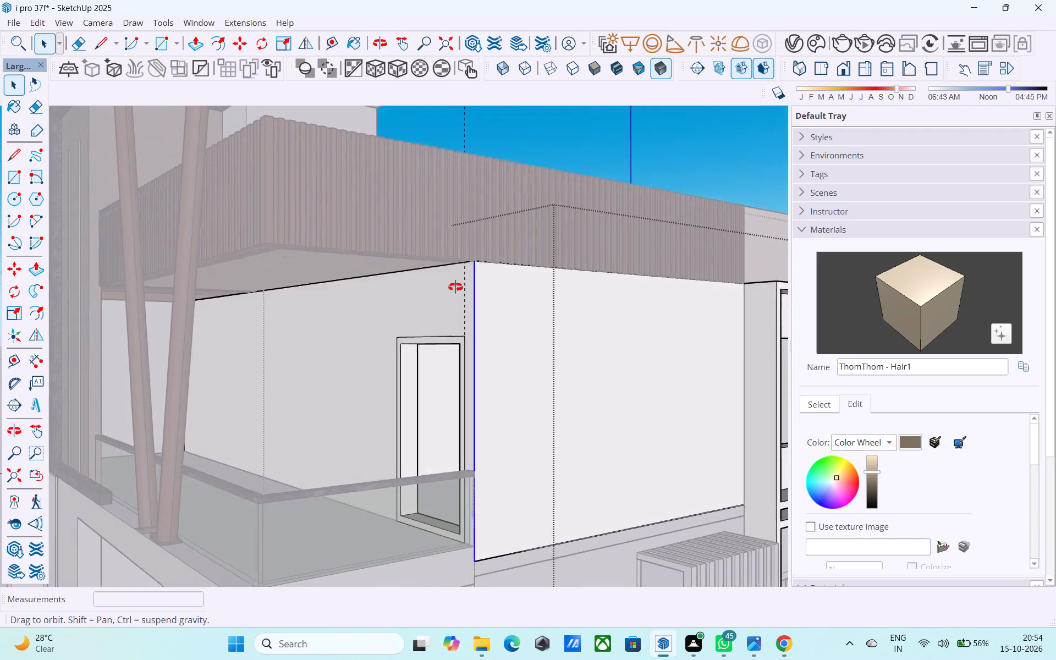
middle_drag(455, 287, 389, 305)
middle_drag(393, 302, 405, 287)
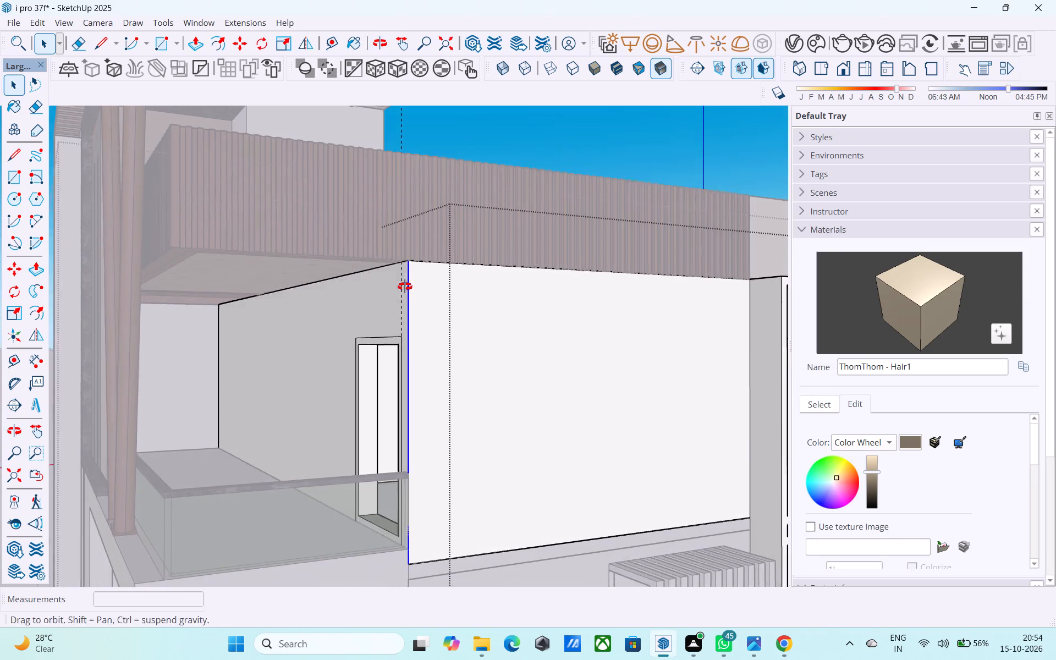
middle_drag(405, 287, 406, 286)
key(m)
scroll(408, 277, up, 3)
click(409, 252)
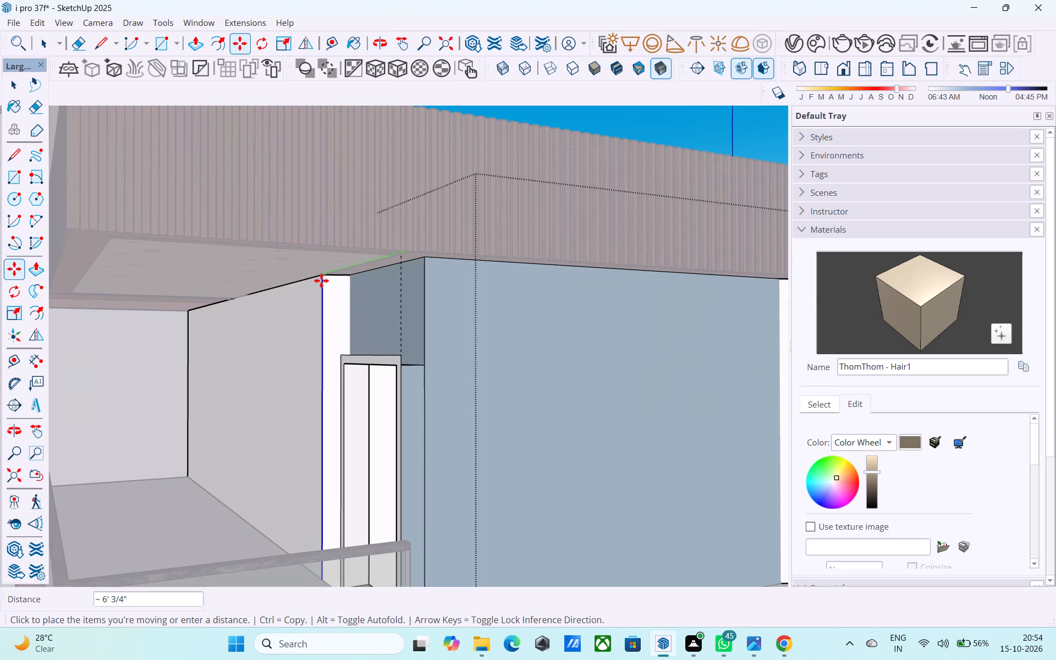
scroll(318, 280, up, 1)
middle_drag(318, 280, 656, 266)
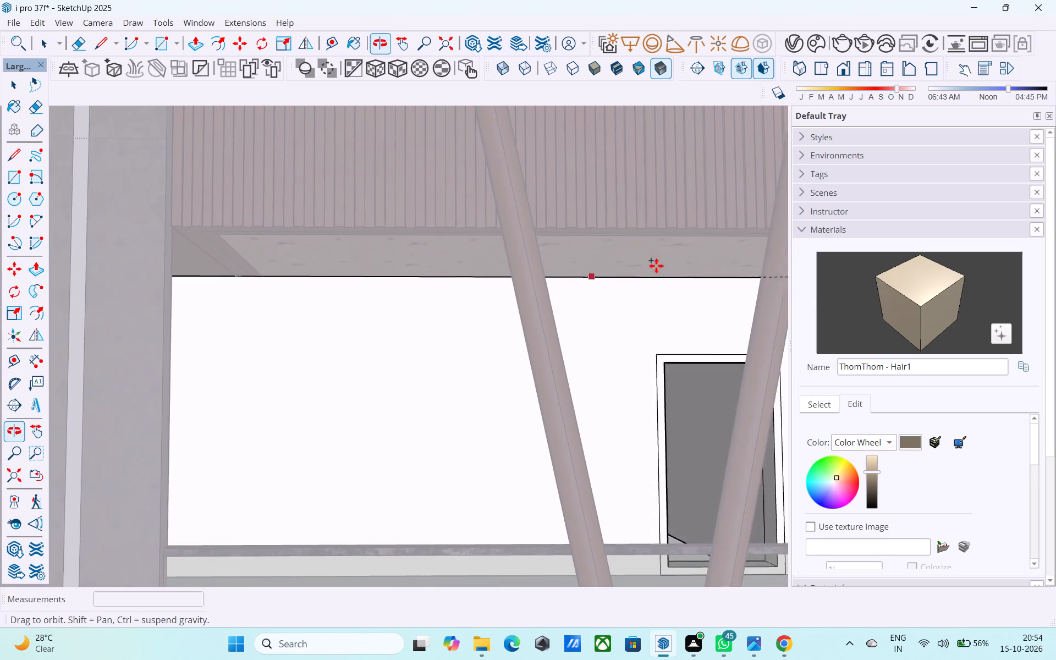
middle_drag(656, 266, 662, 266)
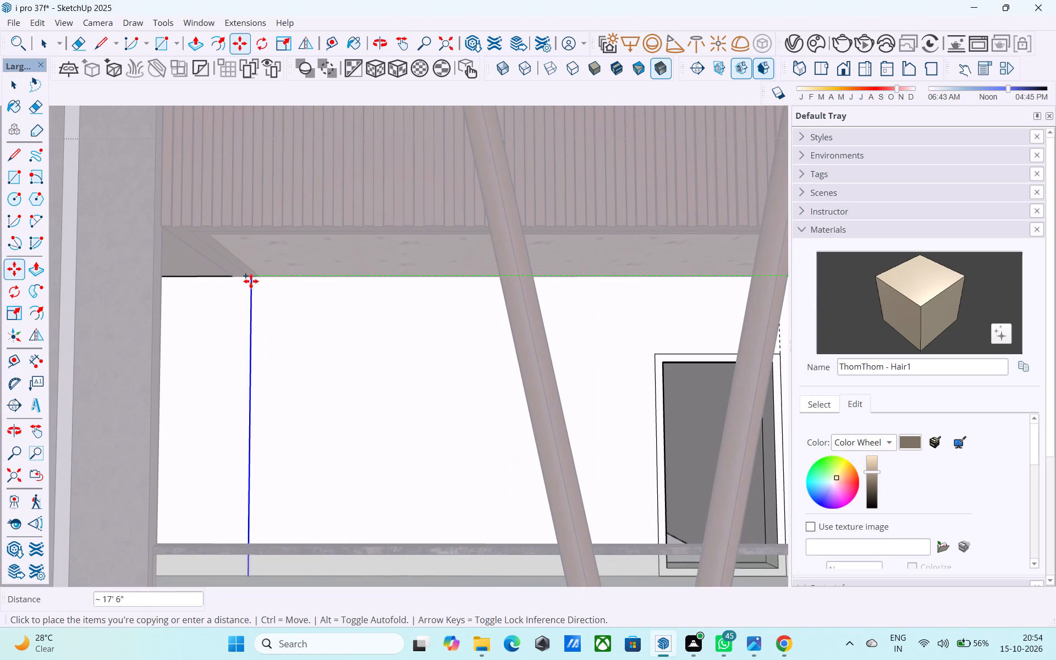
scroll(216, 281, down, 1)
shift+middle_drag(216, 281, 269, 241)
scroll(205, 300, down, 1)
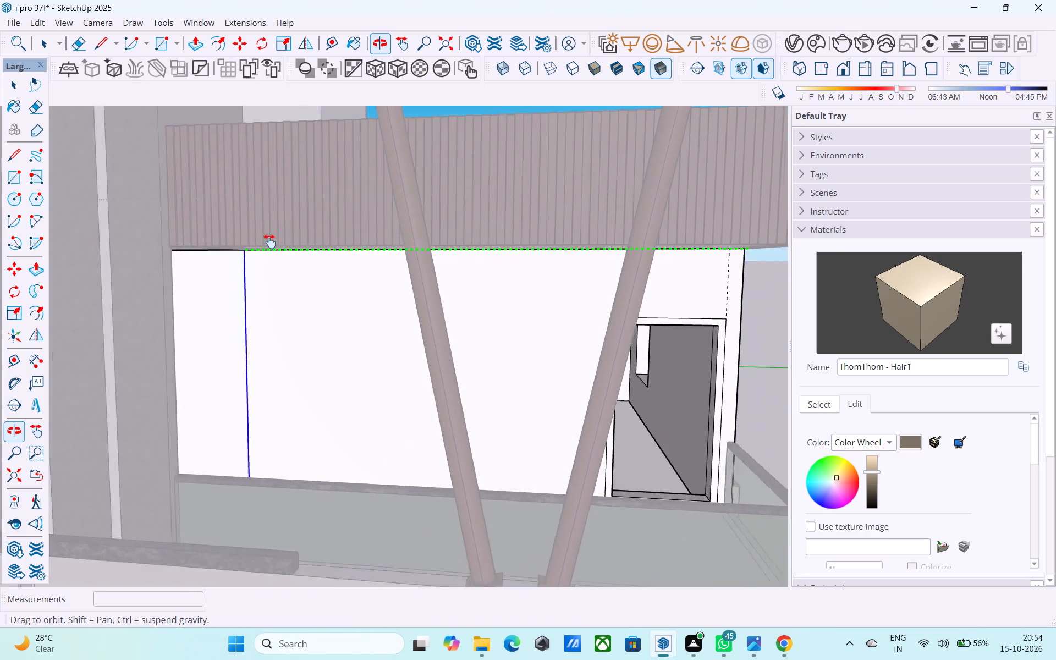
shift+middle_drag(269, 241, 266, 268)
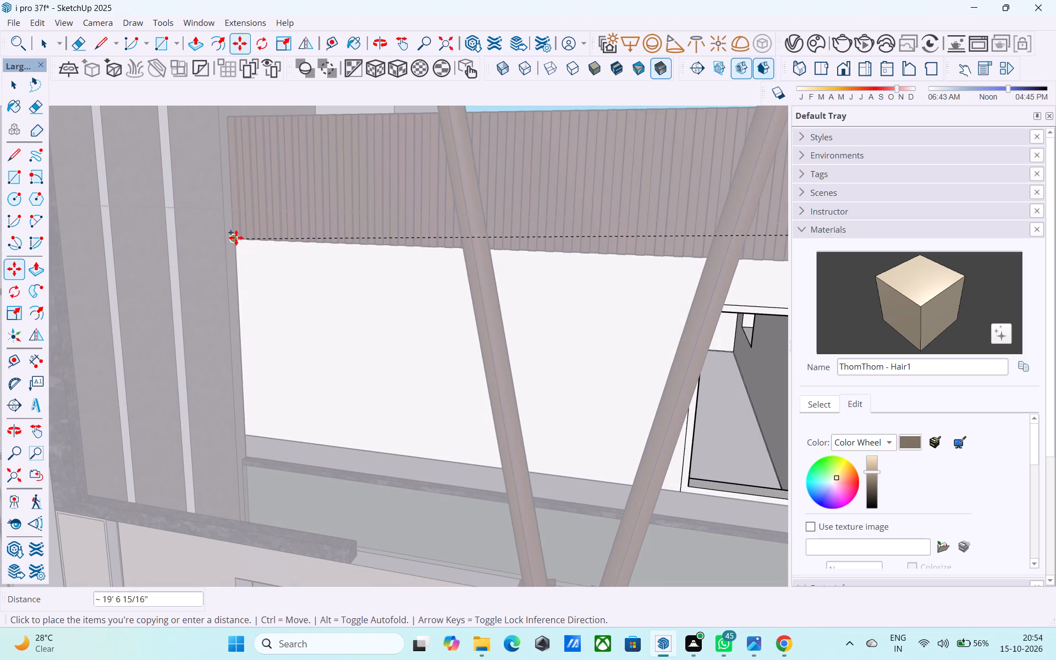
middle_drag(236, 238, 252, 206)
scroll(285, 227, up, 4)
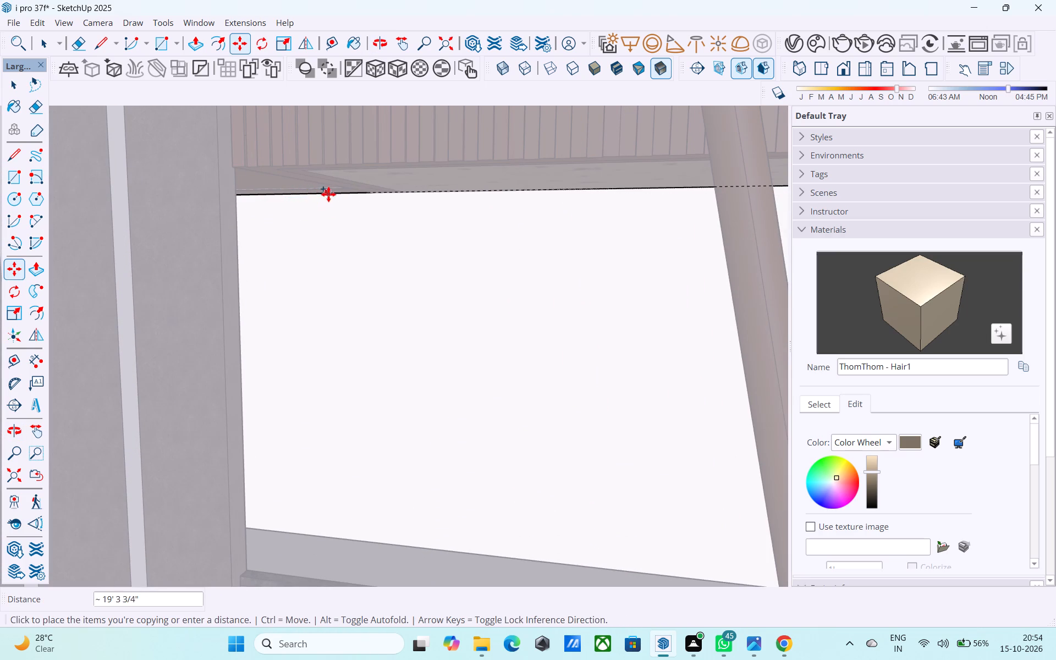
middle_drag(328, 194, 293, 193)
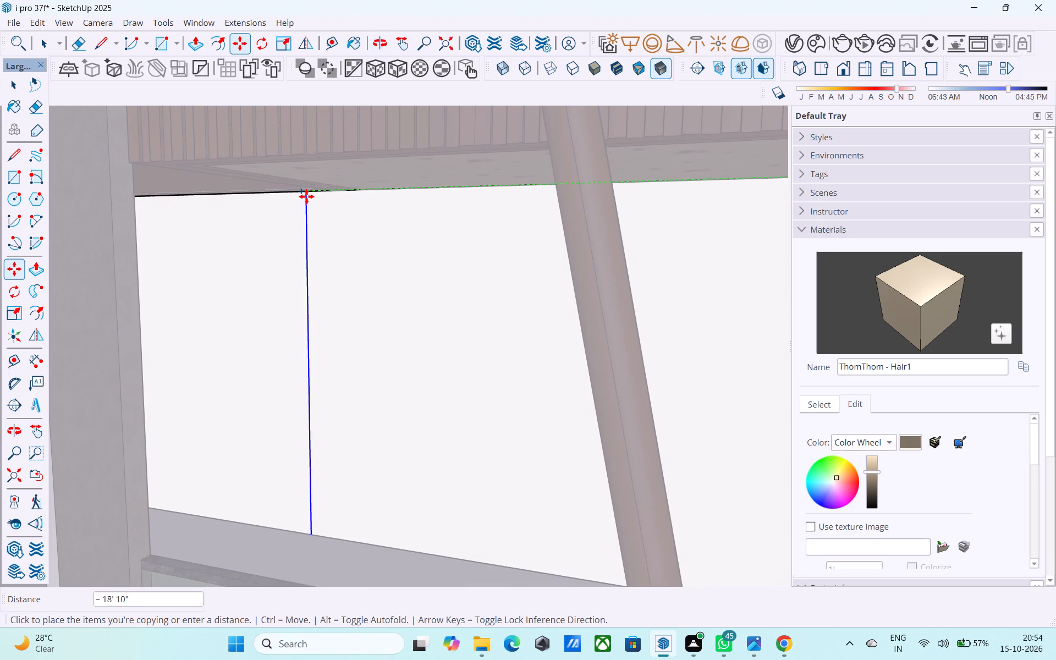
click(307, 196)
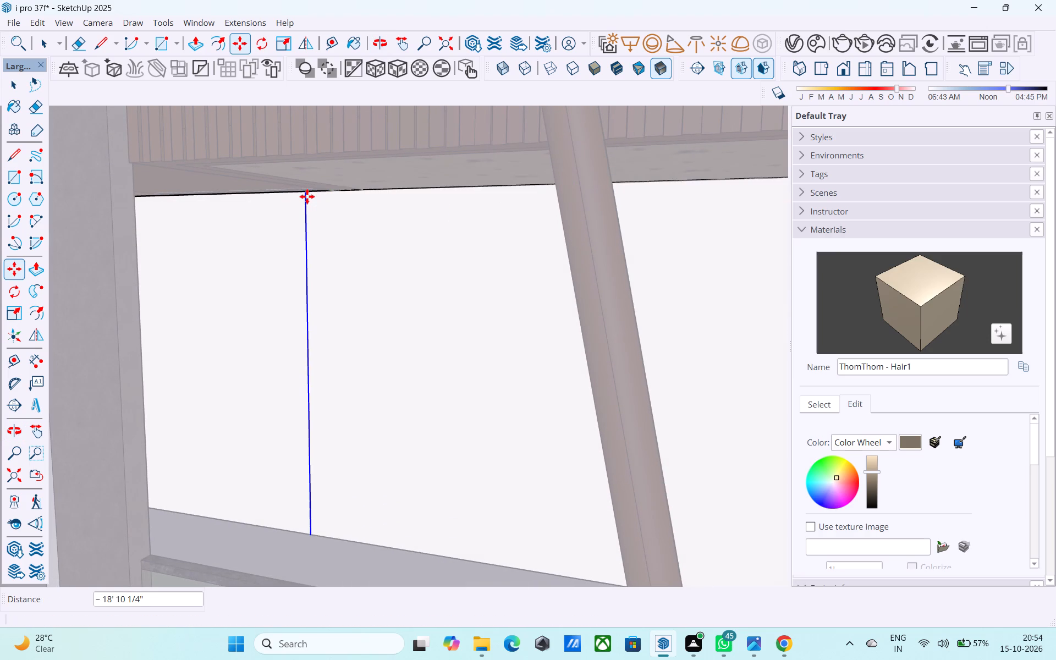
scroll(307, 196, down, 8)
shift+middle_drag(314, 217, 358, 213)
key(space)
scroll(358, 213, down, 2)
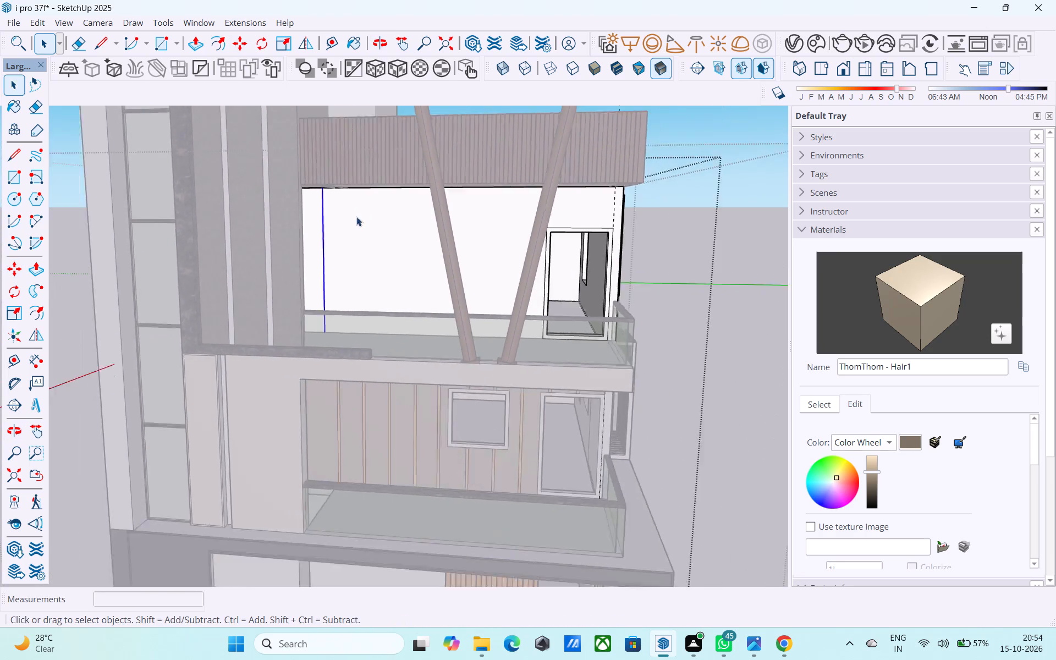
scroll(356, 217, down, 8)
click(640, 236)
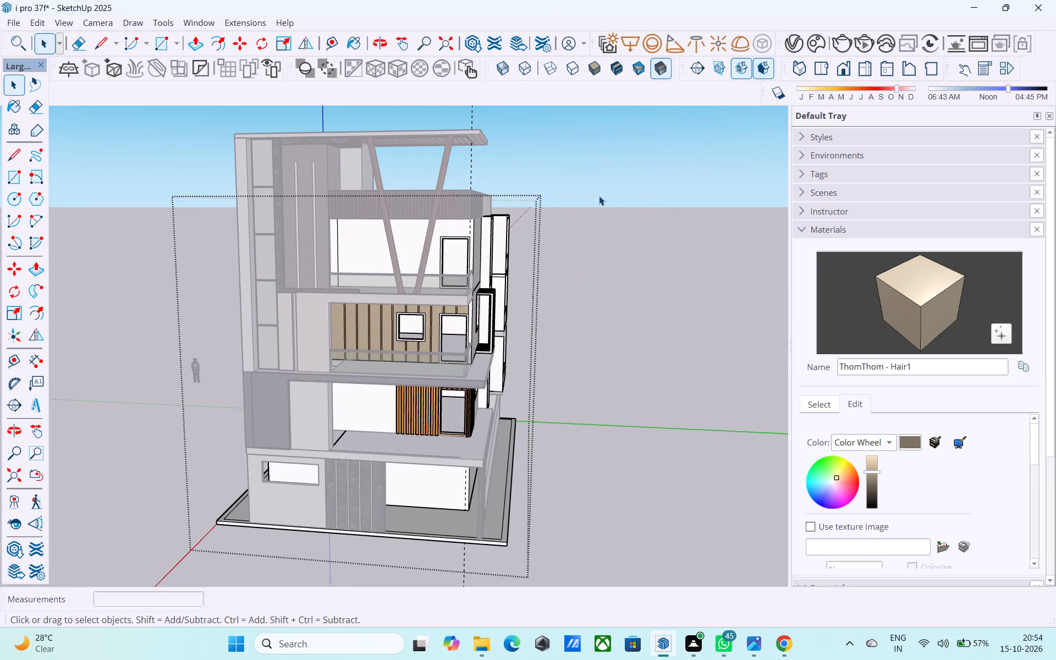
Draw a horizontal line above the door from the copied vertical edge to the outer corner of the upper-balcony wall.
middle_drag(541, 240, 499, 272)
scroll(357, 251, up, 5)
middle_drag(355, 252, 406, 195)
scroll(301, 233, up, 3)
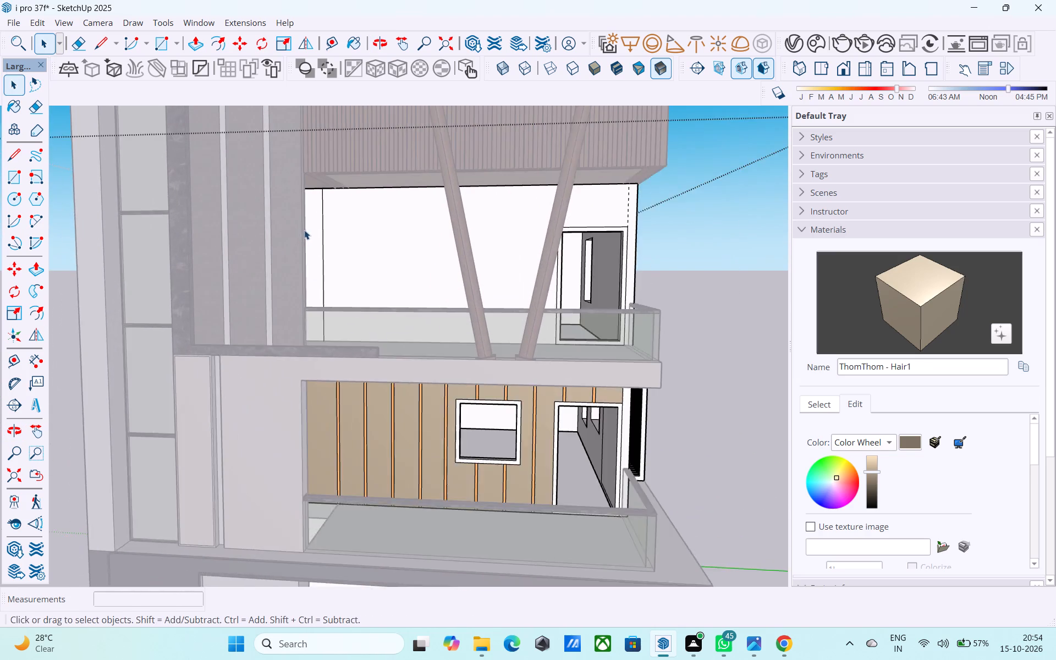
scroll(304, 230, up, 4)
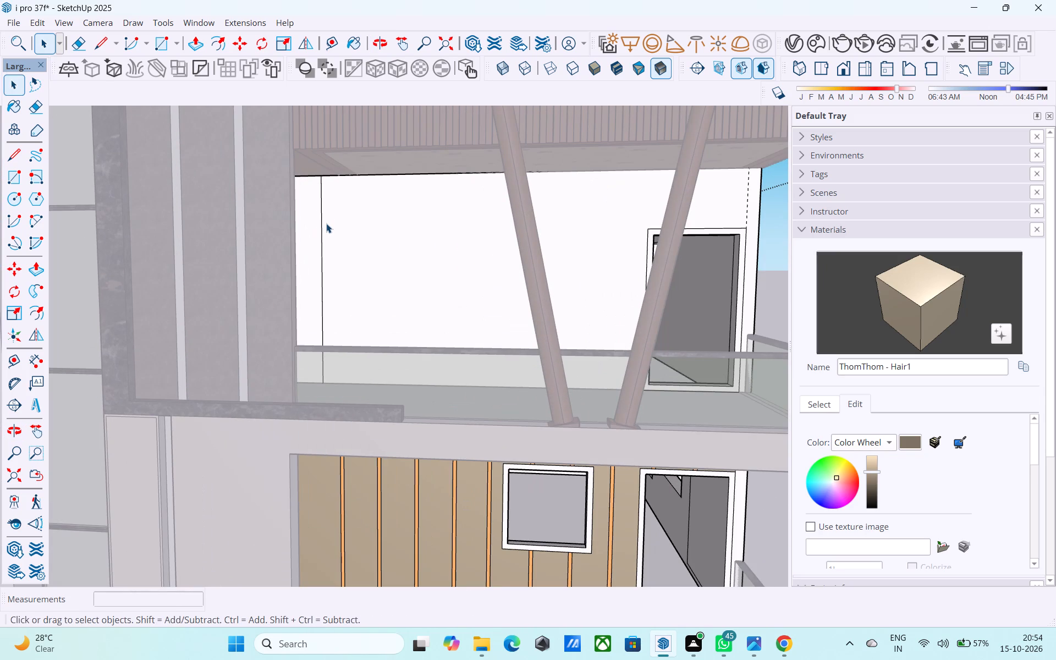
key(l)
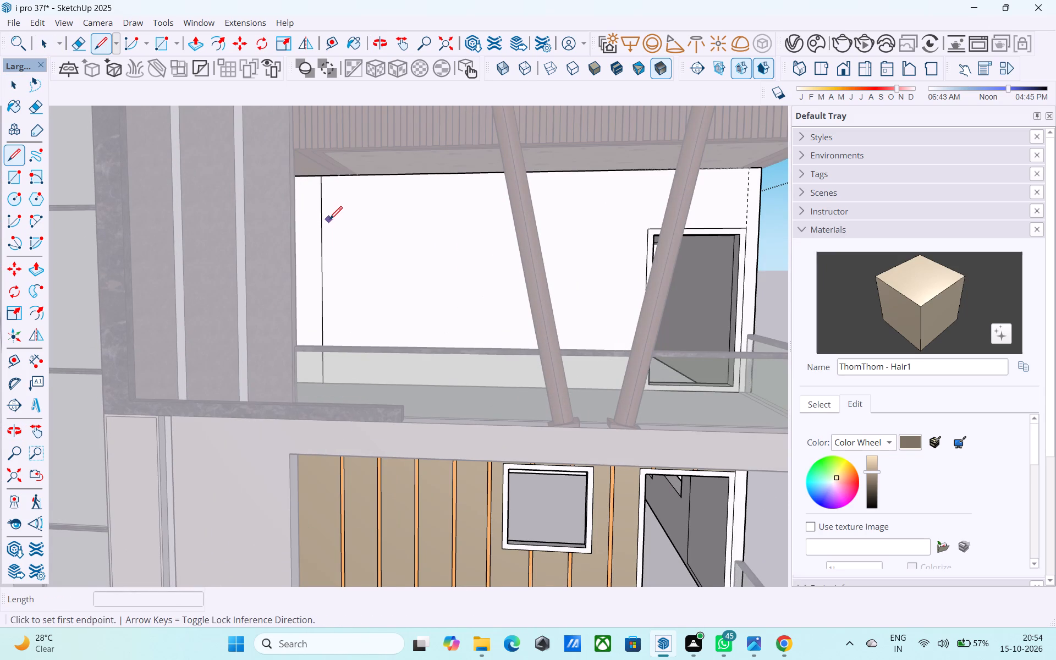
middle_drag(324, 216, 317, 211)
click(320, 205)
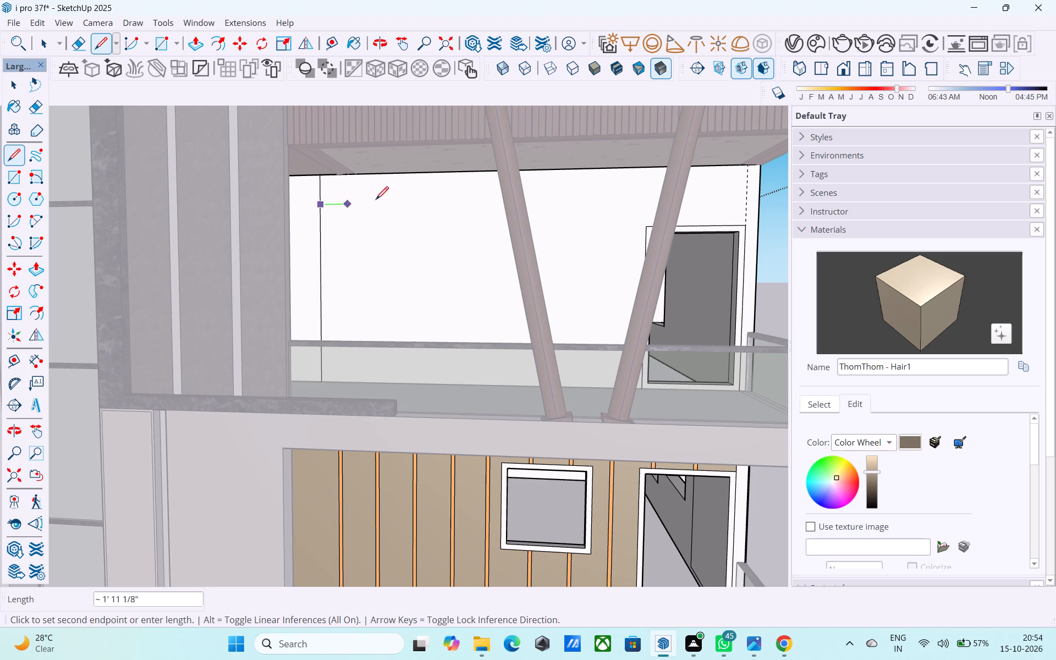
middle_drag(451, 204, 321, 215)
scroll(323, 215, down, 3)
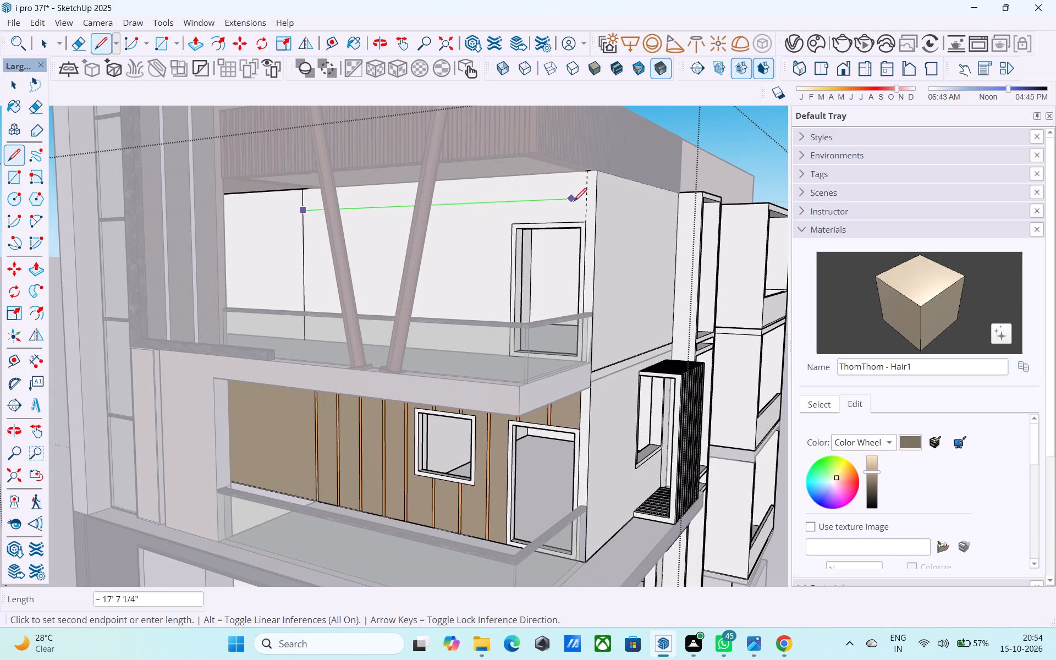
click(597, 200)
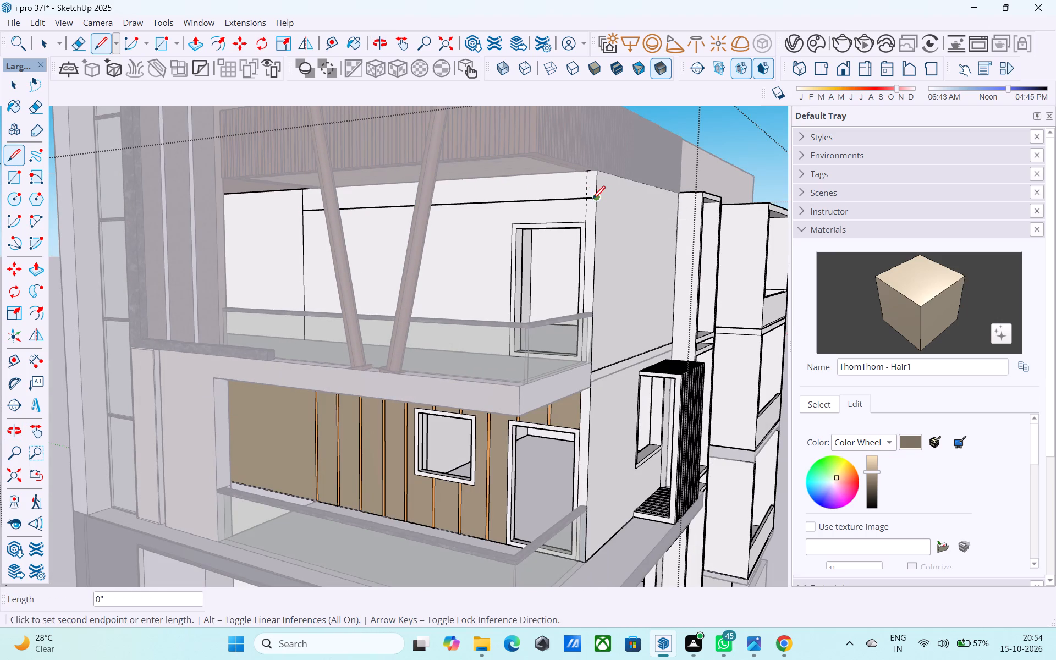
middle_drag(345, 209, 202, 272)
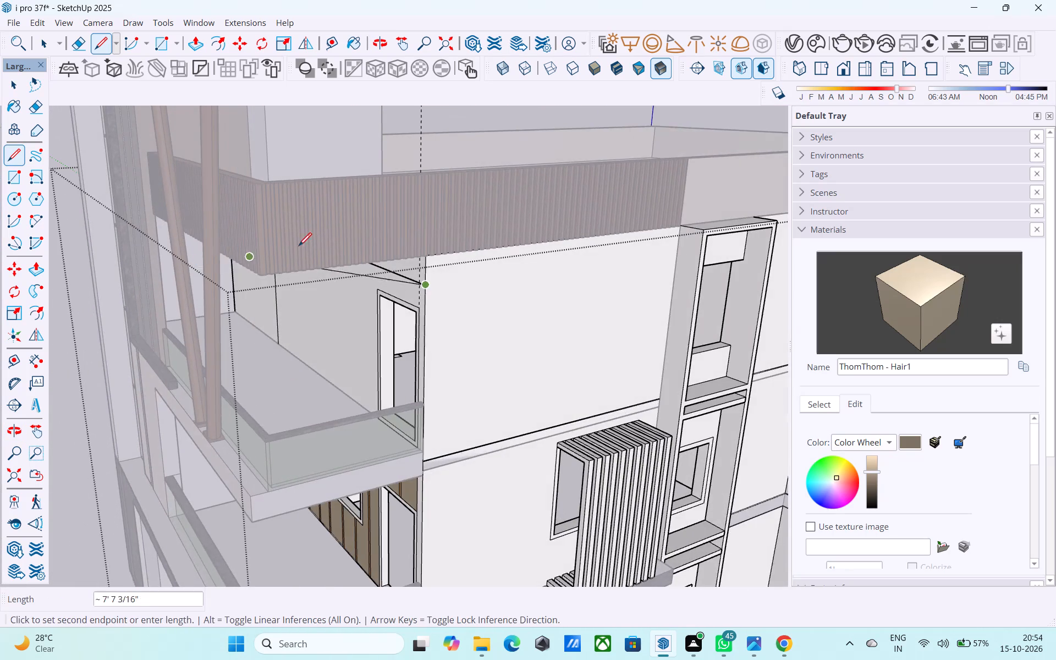
scroll(300, 247, down, 7)
middle_drag(309, 251, 391, 209)
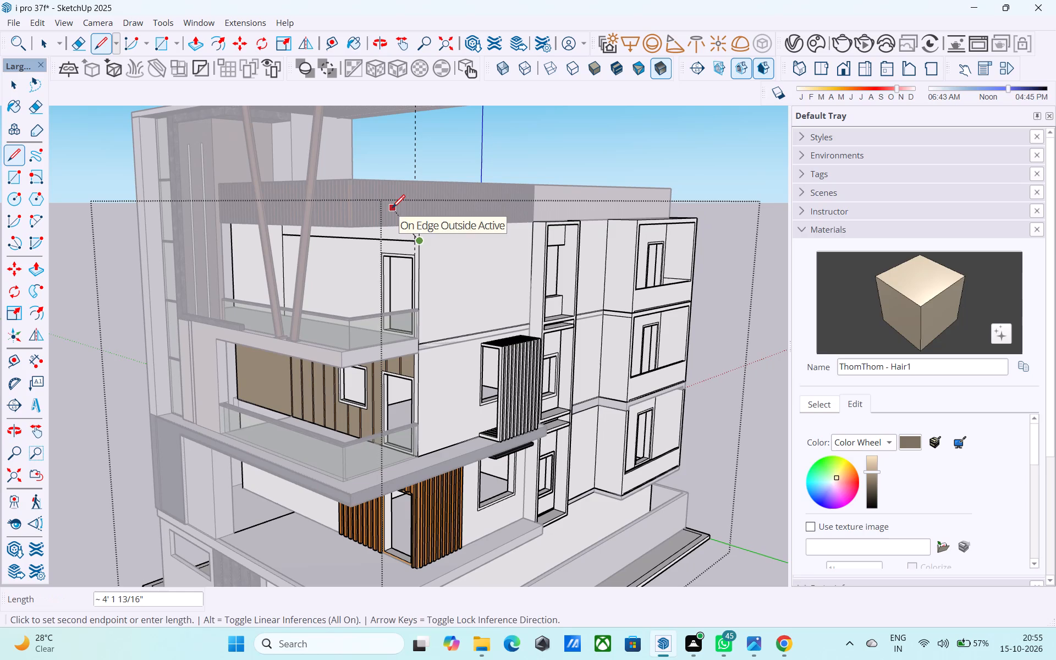
key(space)
Reopen the upper-balcony wall group and trace the horizontal line inside it from the outer corner to the copied vertical edge.
scroll(410, 243, up, 5)
click(419, 254)
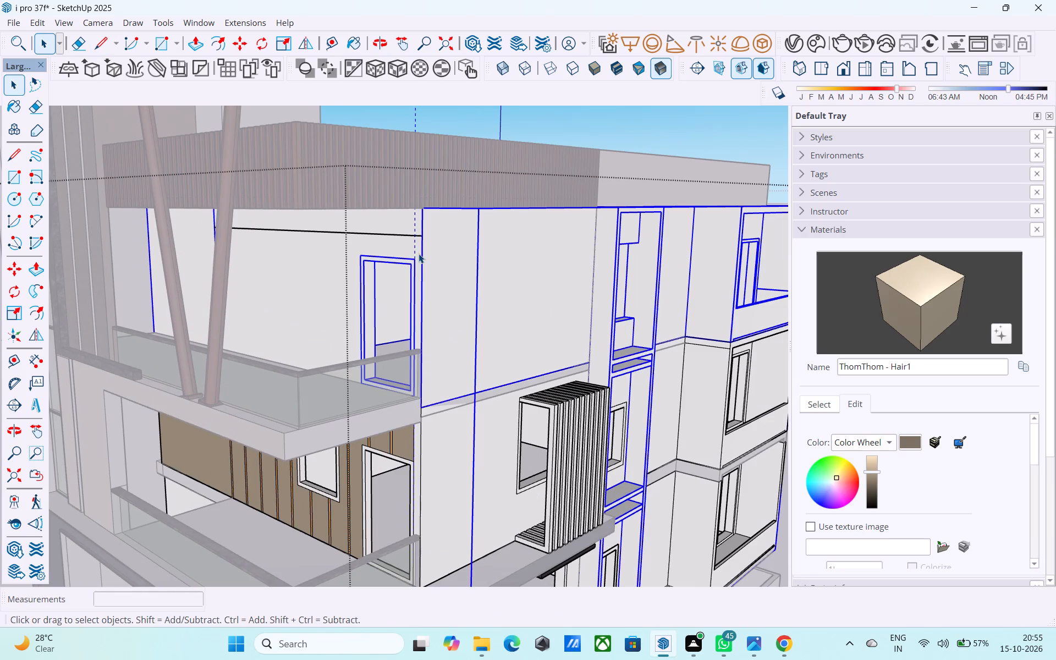
double_click(419, 254)
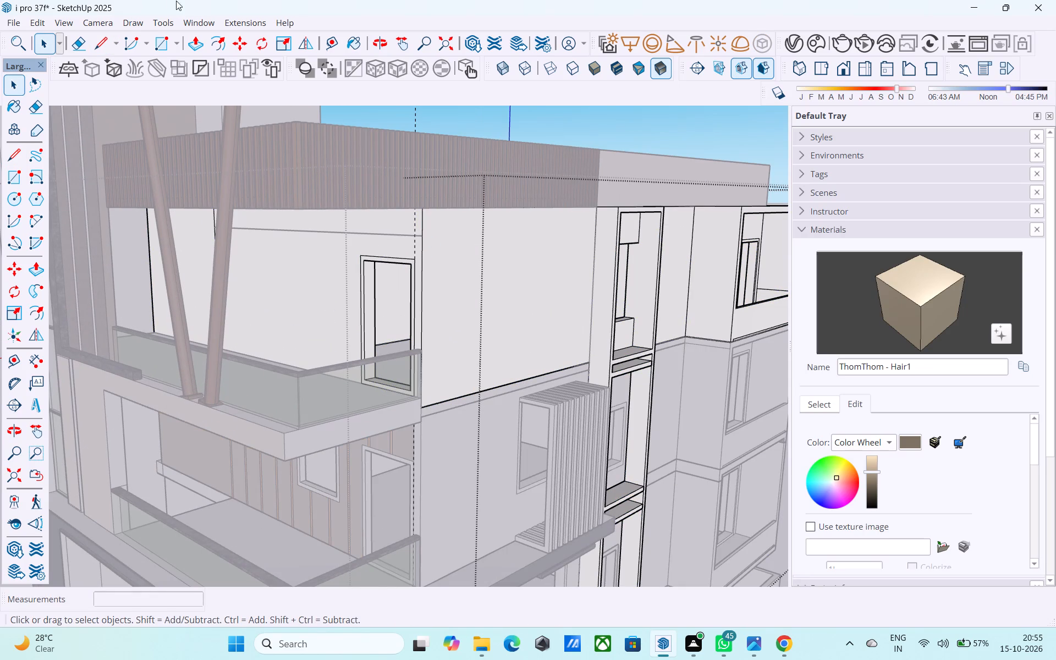
click(105, 39)
scroll(413, 245, up, 3)
click(422, 231)
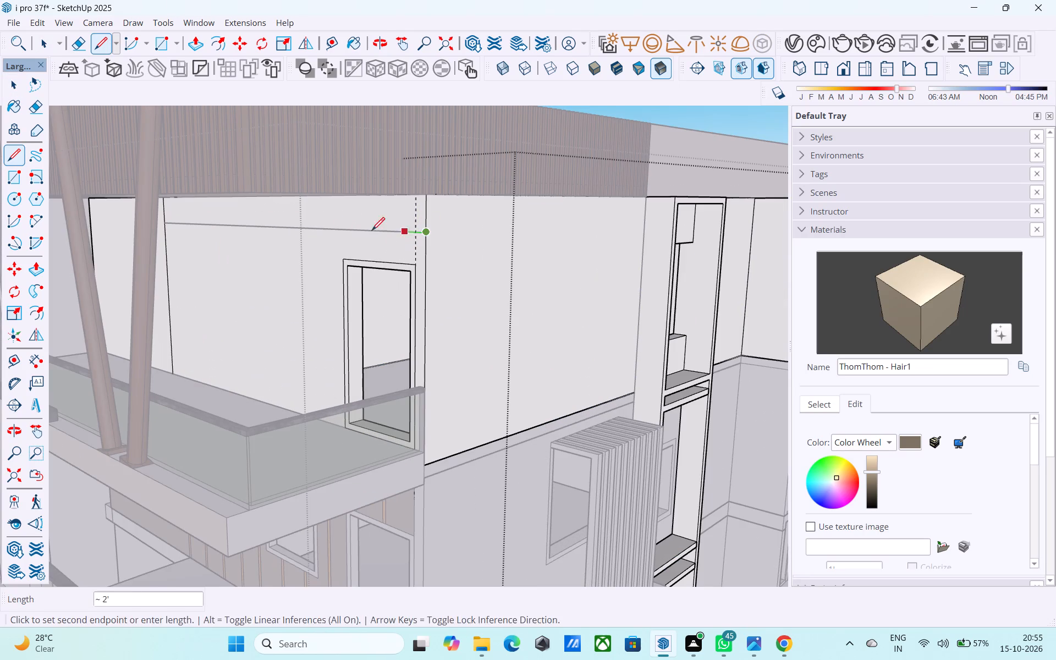
middle_drag(246, 232, 229, 223)
scroll(172, 219, up, 1)
scroll(172, 219, down, 1)
scroll(172, 219, up, 1)
click(172, 218)
Trace a 9' 6" vertical line over the copied edge from the top of the upper-balcony wall to its base.
middle_drag(172, 218, 288, 193)
scroll(206, 195, up, 4)
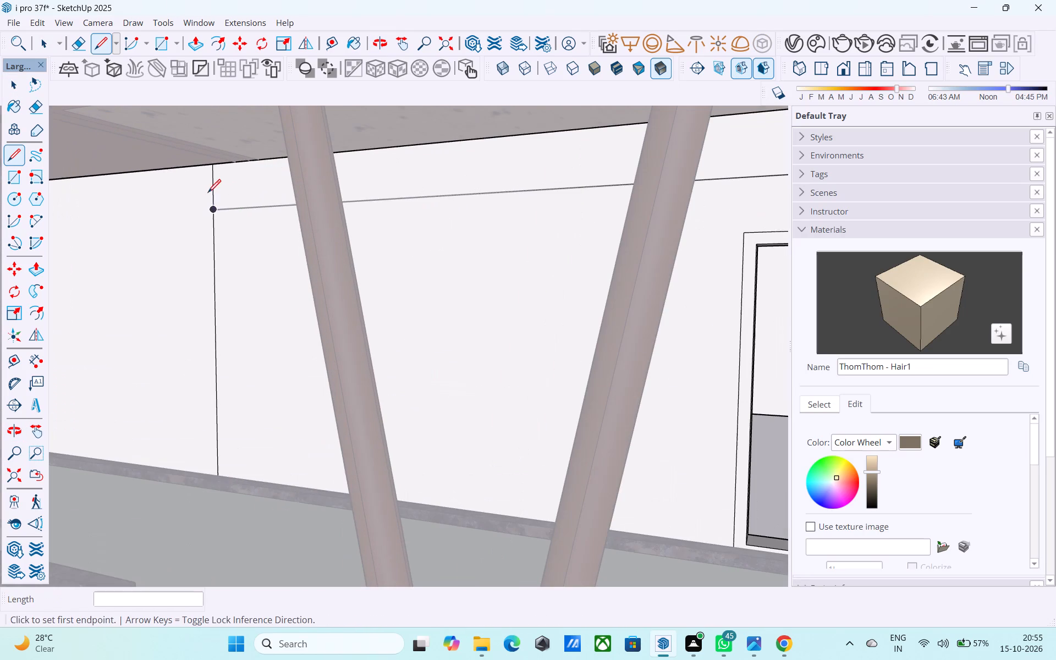
click(216, 164)
scroll(216, 167, down, 4)
middle_drag(216, 170, 216, 211)
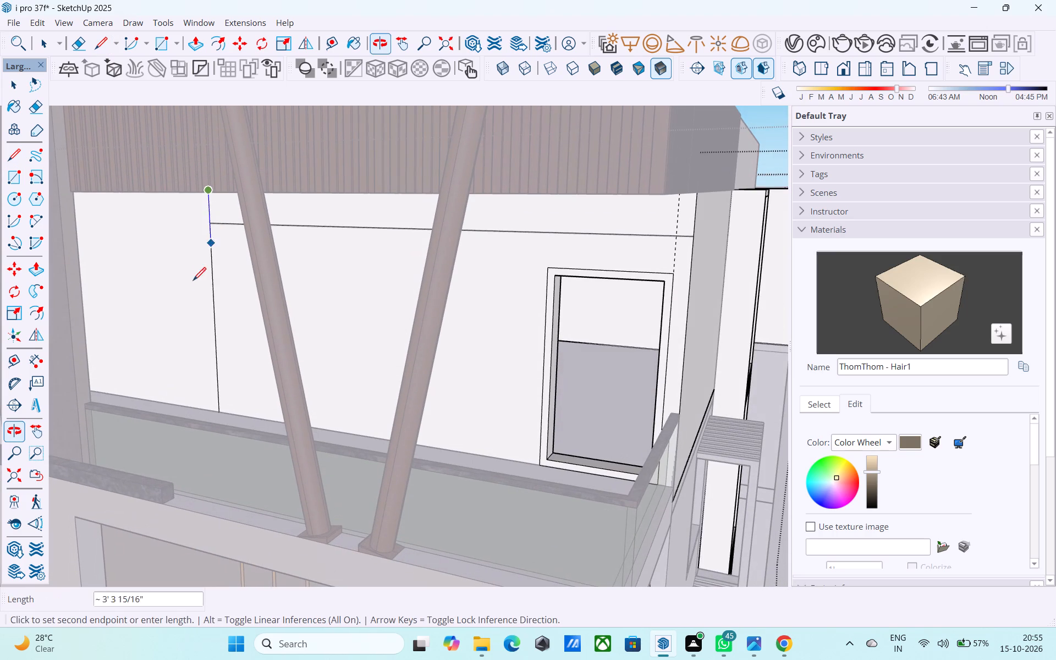
click(224, 412)
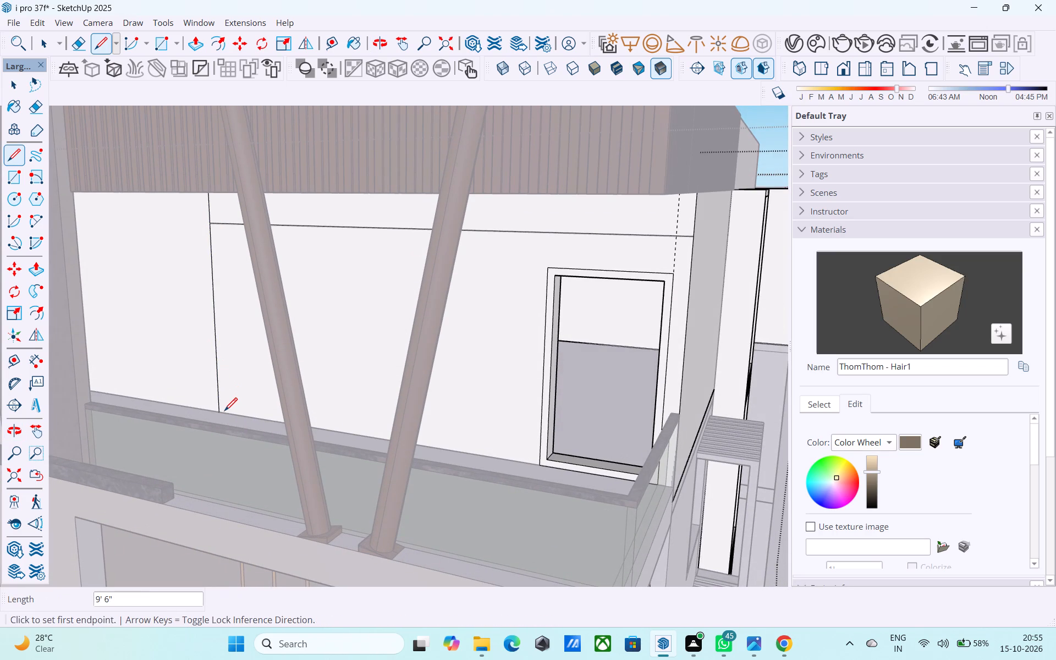
Erase the part of the inner vertical line that extends above the horizontal line on the upper-balcony wall.
middle_drag(224, 412, 252, 390)
key(space)
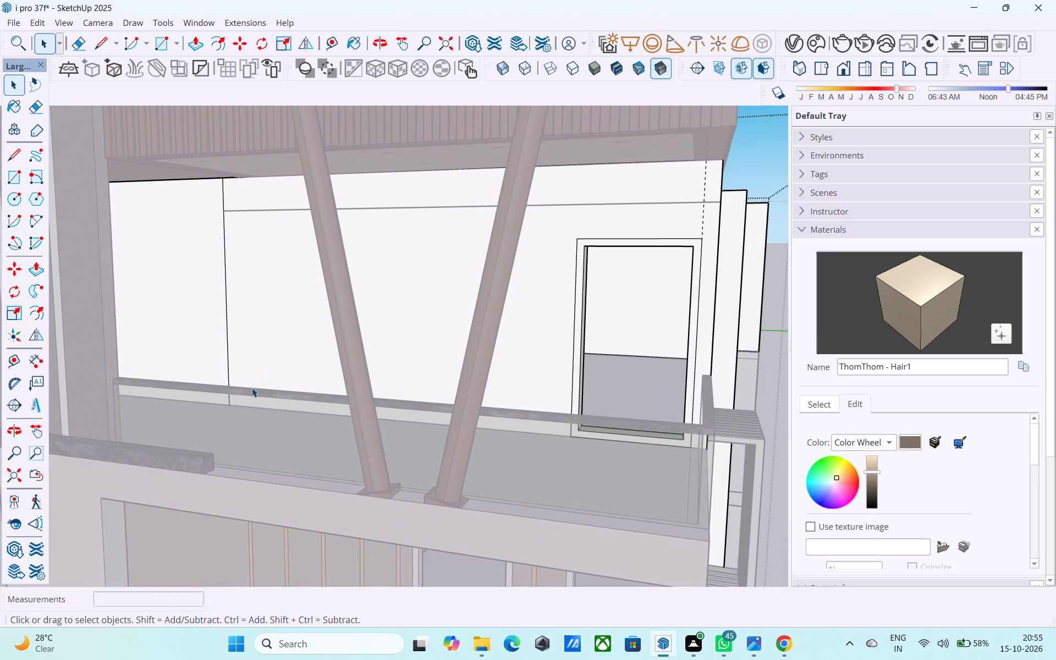
click(80, 38)
drag(229, 191, 211, 194)
scroll(215, 200, down, 5)
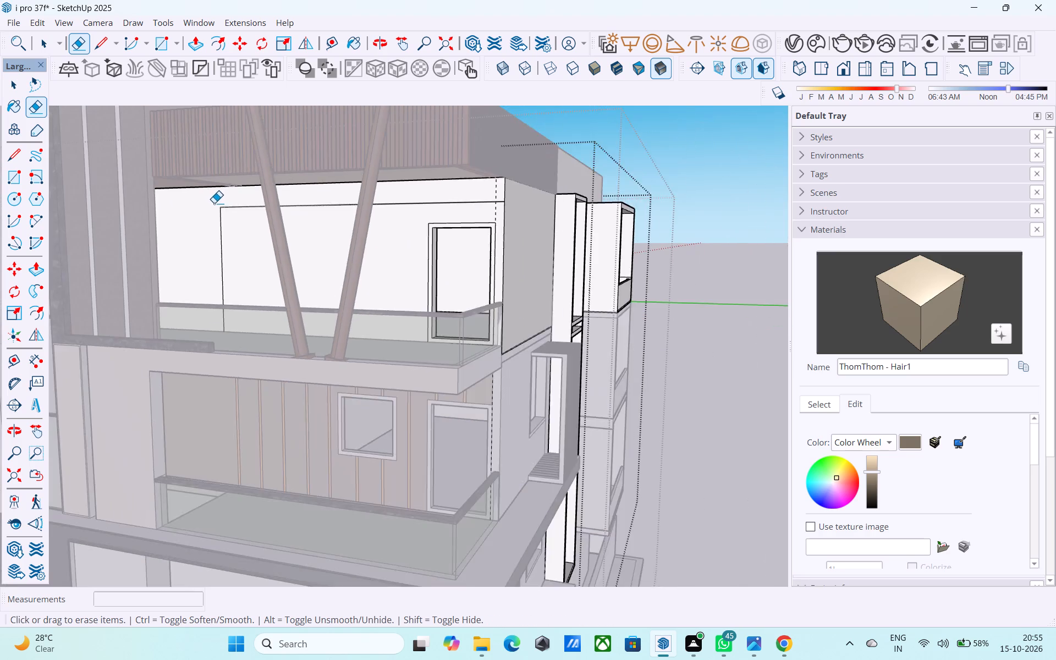
middle_drag(222, 208, 278, 207)
scroll(278, 210, up, 9)
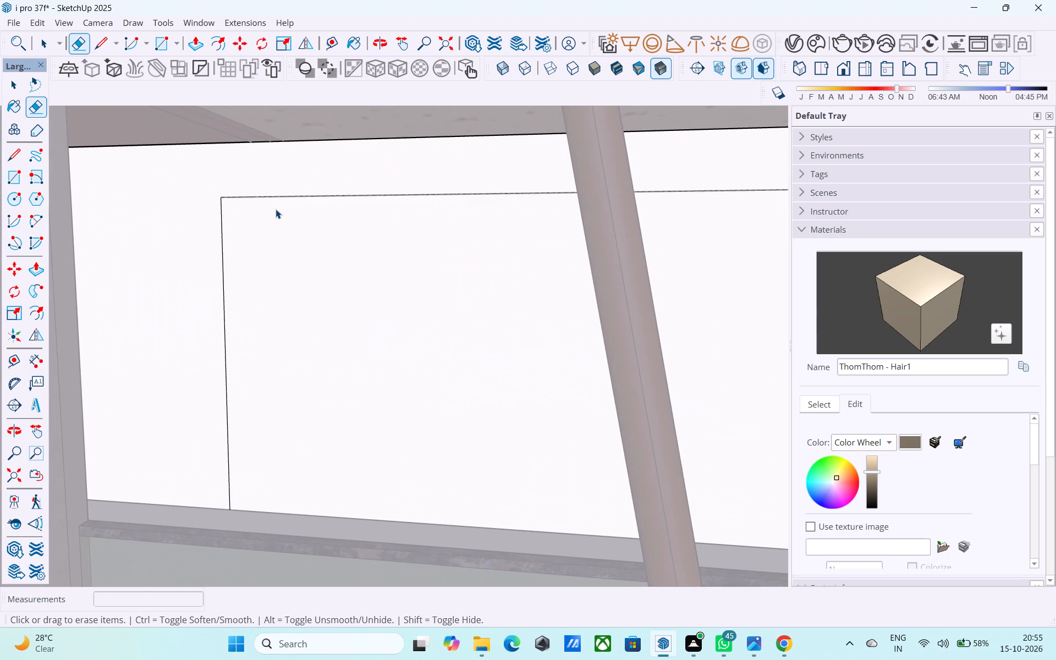
key(space)
Copy the inner vertical line about 18' 10 1/4" to the wall's outer corner and divide the span with /6 for evenly spaced copies.
scroll(276, 209, down, 8)
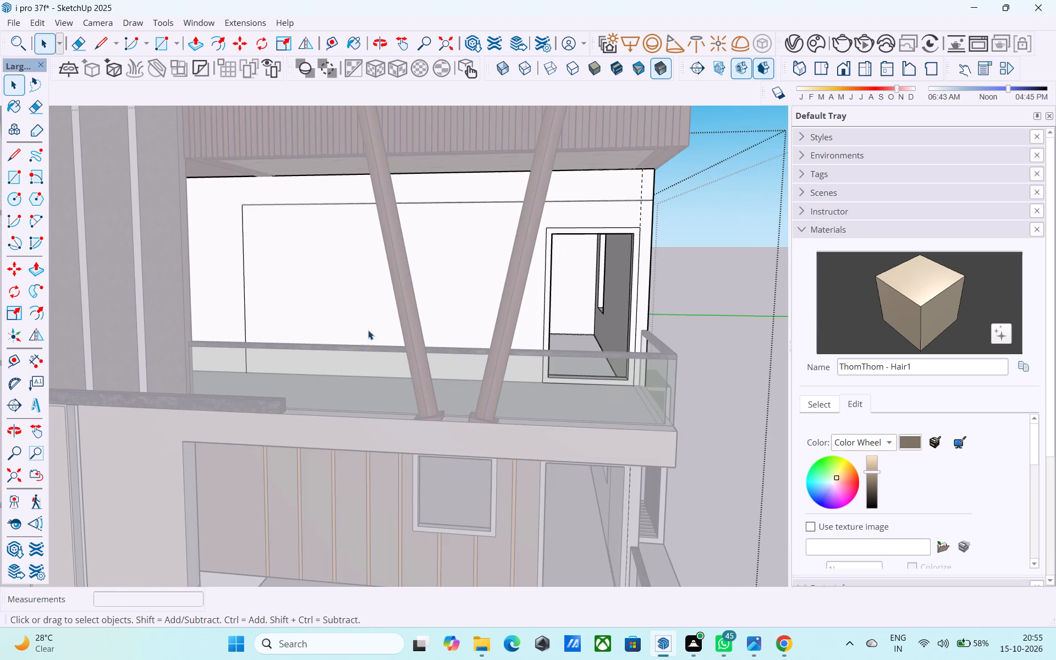
middle_drag(506, 348, 283, 355)
scroll(298, 317, up, 2)
scroll(298, 317, down, 2)
middle_drag(298, 316, 509, 332)
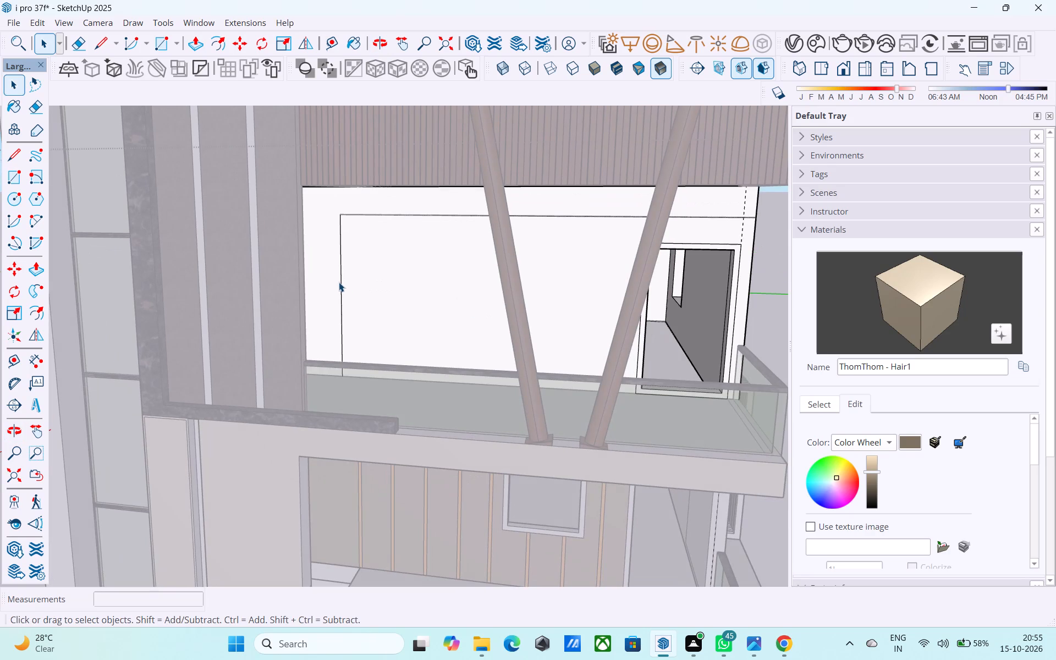
click(339, 282)
click(341, 282)
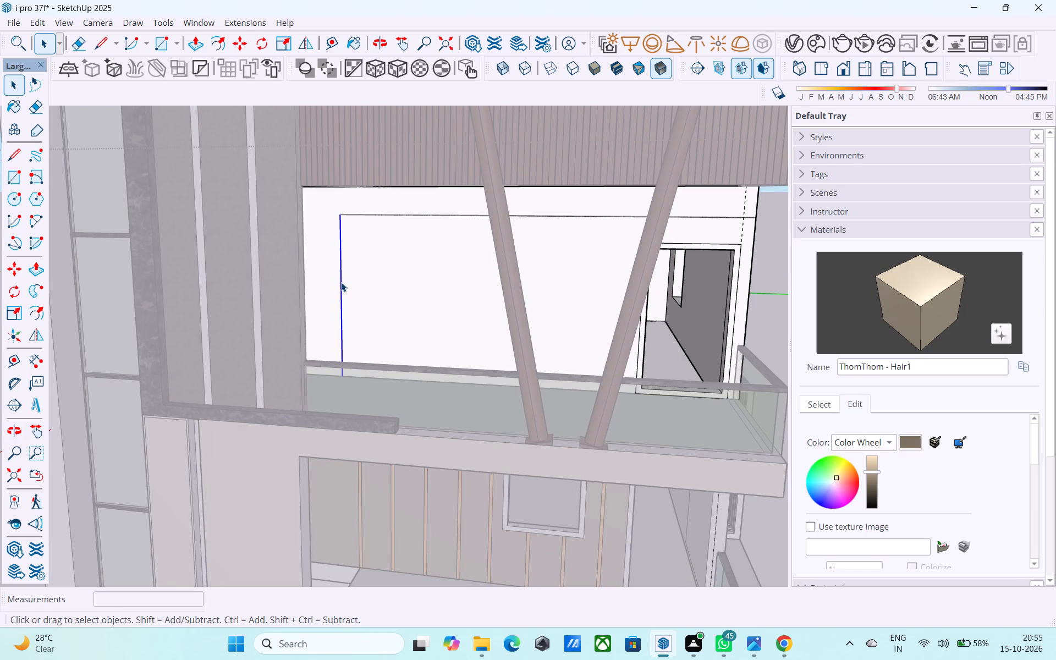
key(m)
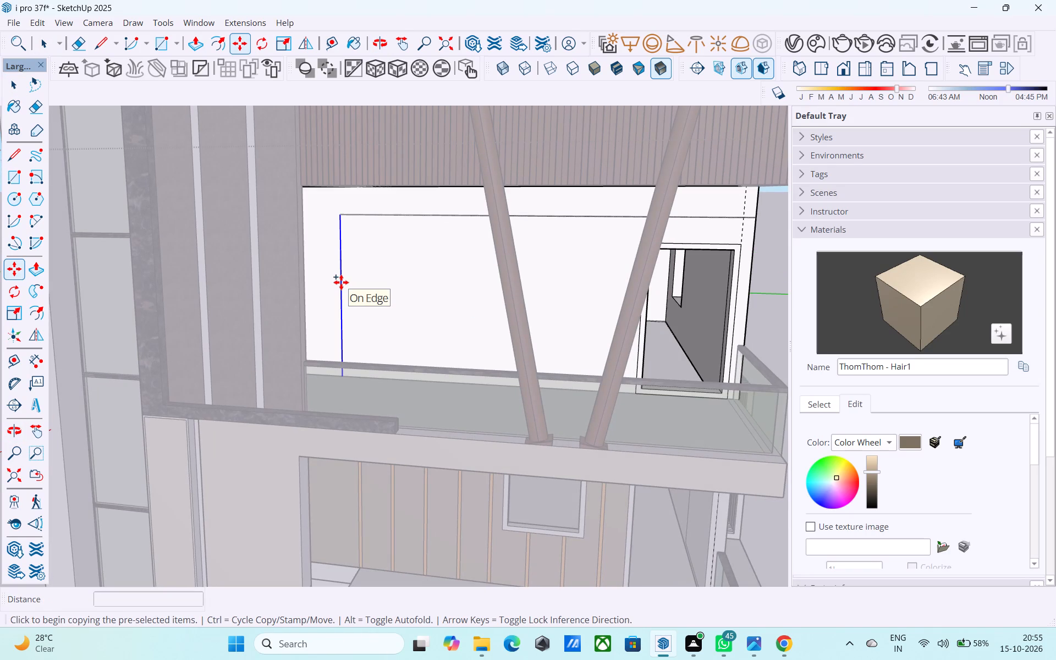
click(340, 214)
scroll(298, 228, down, 4)
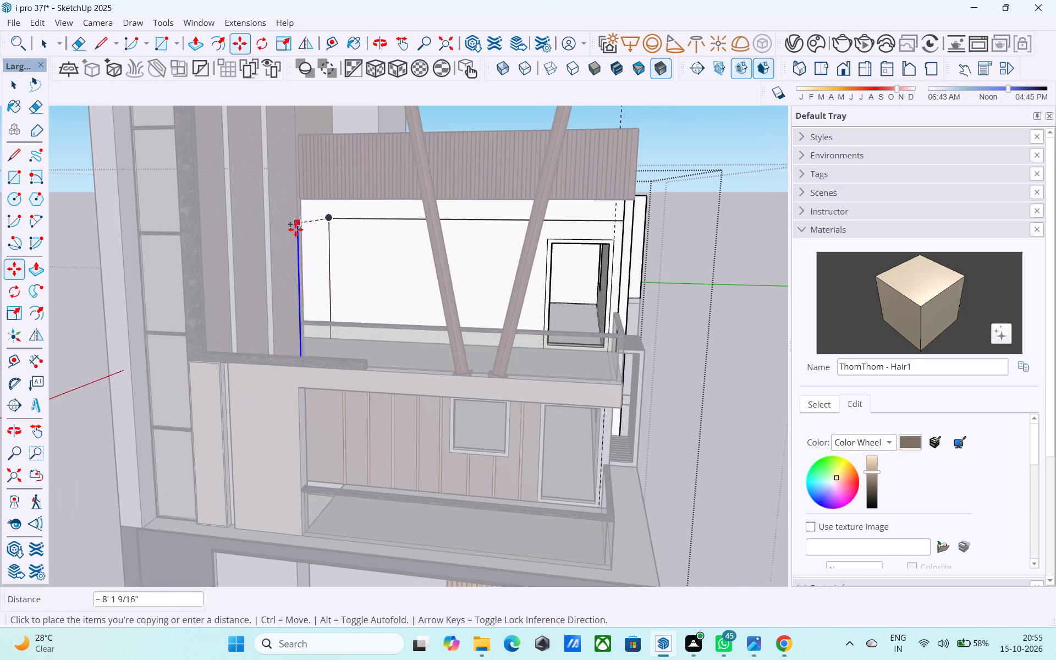
middle_drag(667, 276, 640, 257)
scroll(631, 248, up, 5)
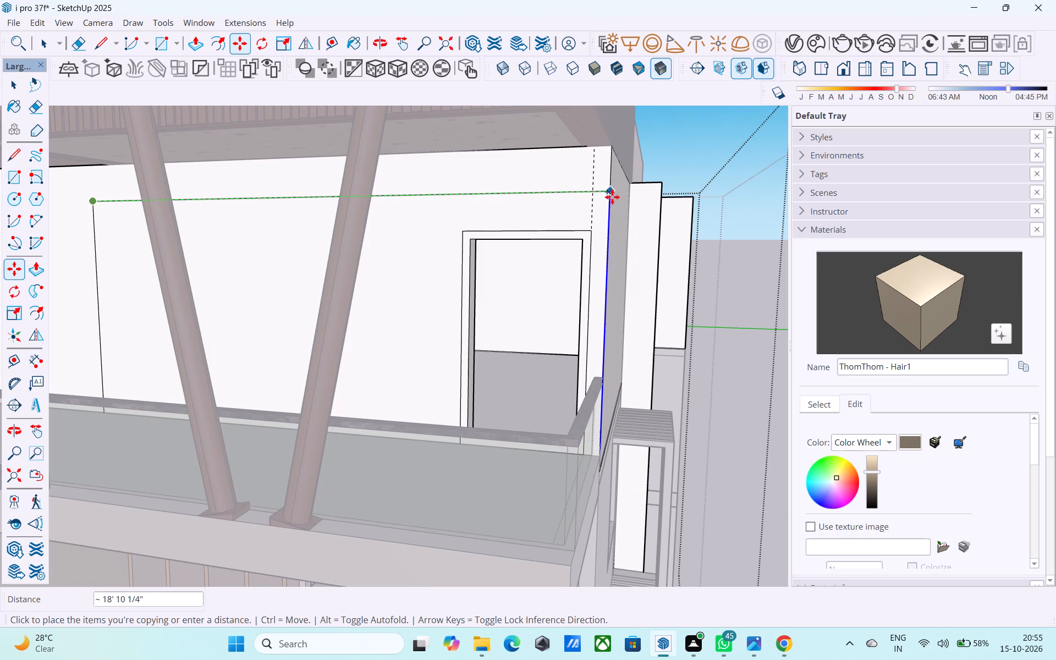
click(609, 194)
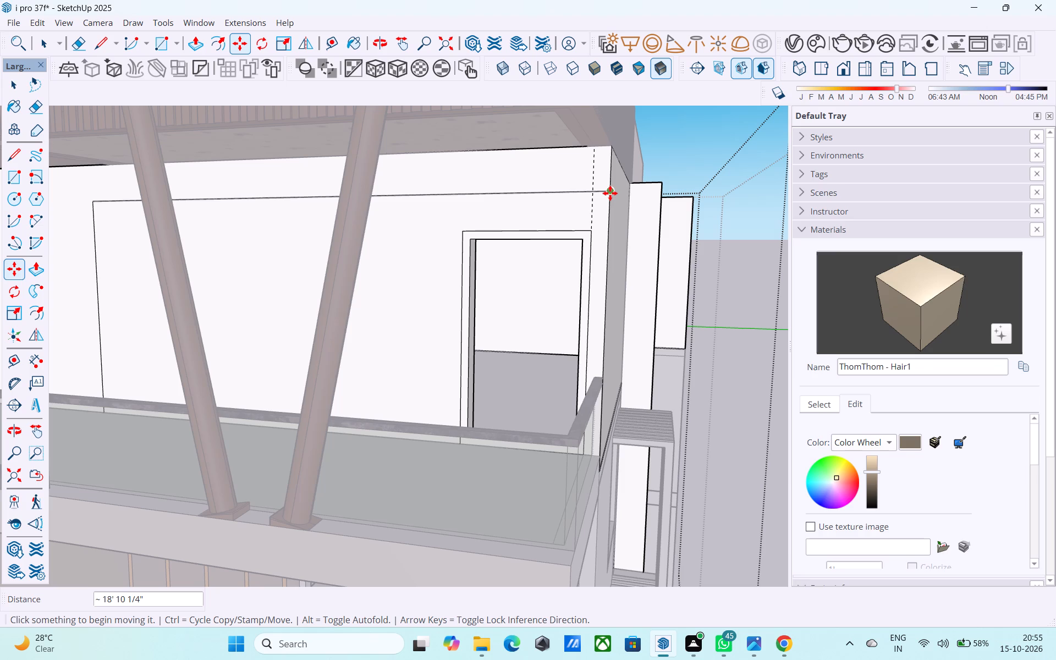
key(slash)
key(6)
key(Return)
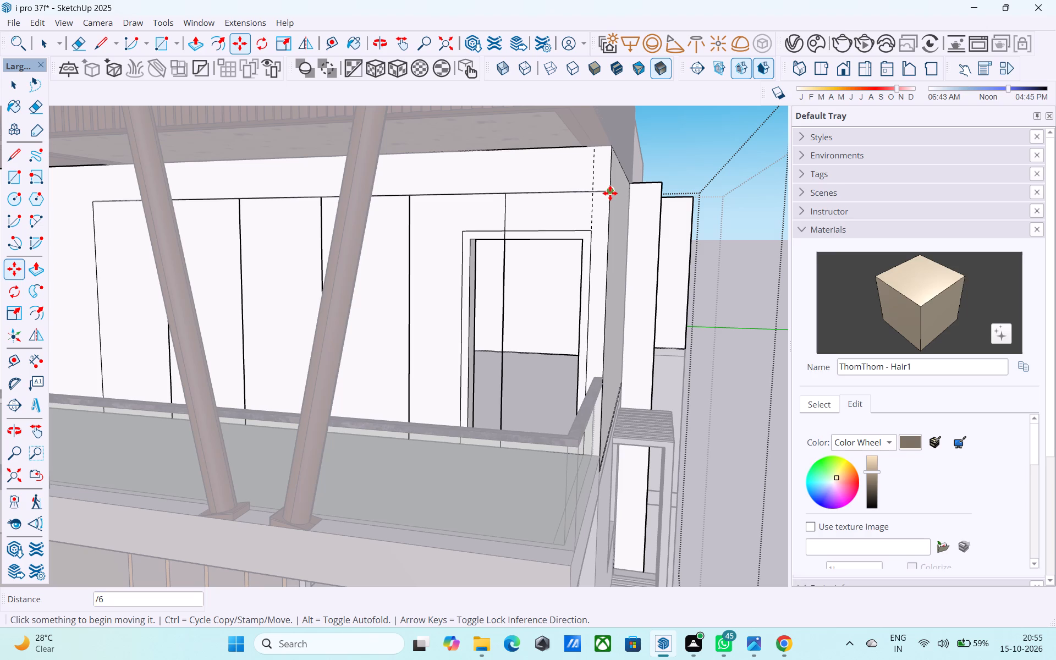
Erase the divider line that crosses the door opening and the wall above the door.
key(e)
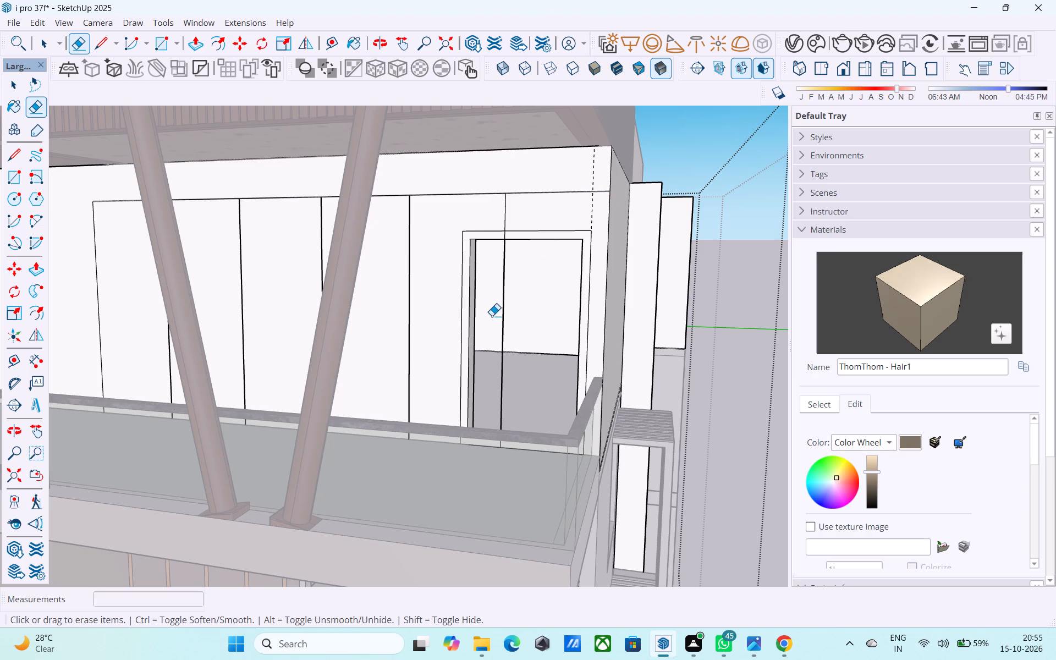
drag(496, 315, 515, 306)
drag(517, 213, 503, 210)
scroll(513, 233, up, 8)
drag(499, 238, 493, 238)
scroll(519, 221, down, 4)
scroll(520, 220, up, 1)
scroll(523, 219, down, 6)
middle_drag(406, 241, 462, 229)
key(space)
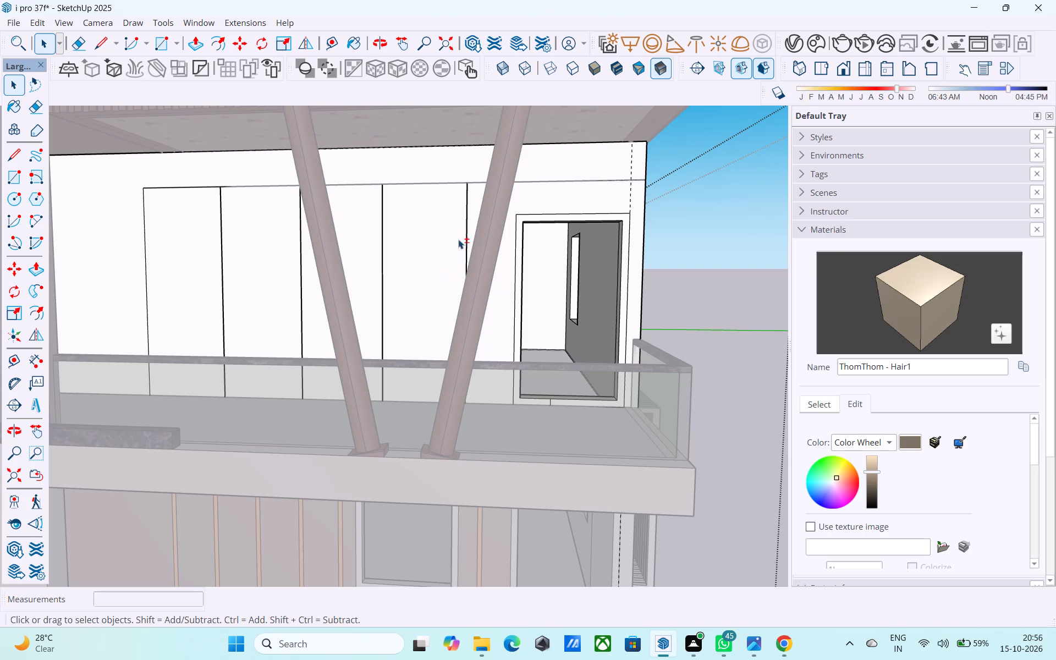
Copy the four remaining intermediate divider lines 3" toward the stair tower to form groove strips.
shift+click(465, 233)
shift+click(440, 260)
shift+scroll(461, 250, up, 3)
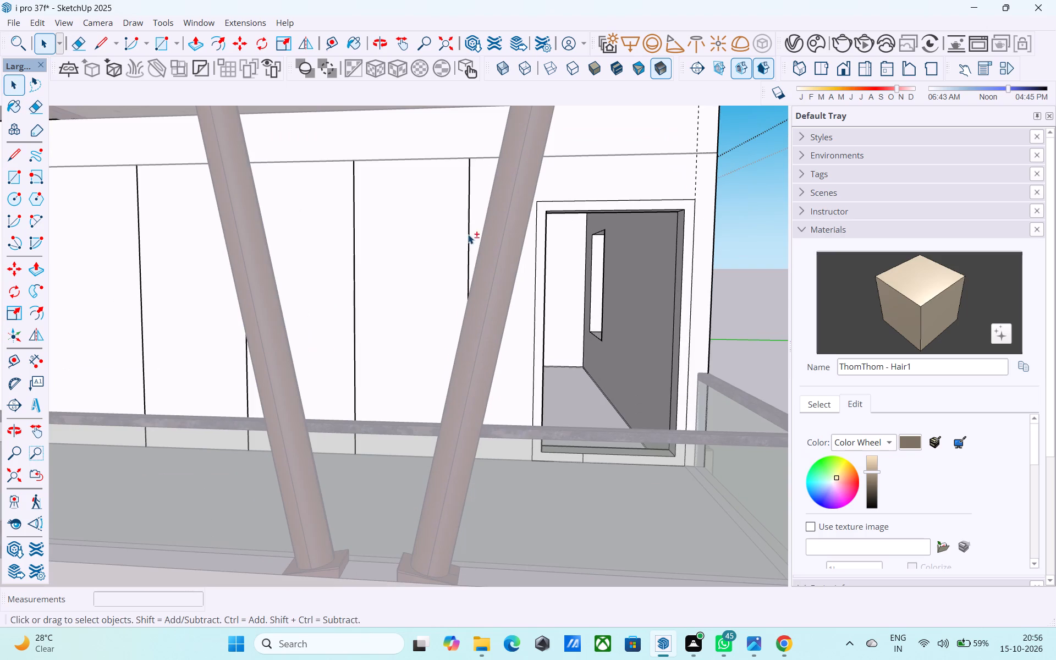
shift+click(468, 233)
shift+click(354, 270)
shift+scroll(356, 269, down, 4)
shift+middle_drag(356, 269, 410, 260)
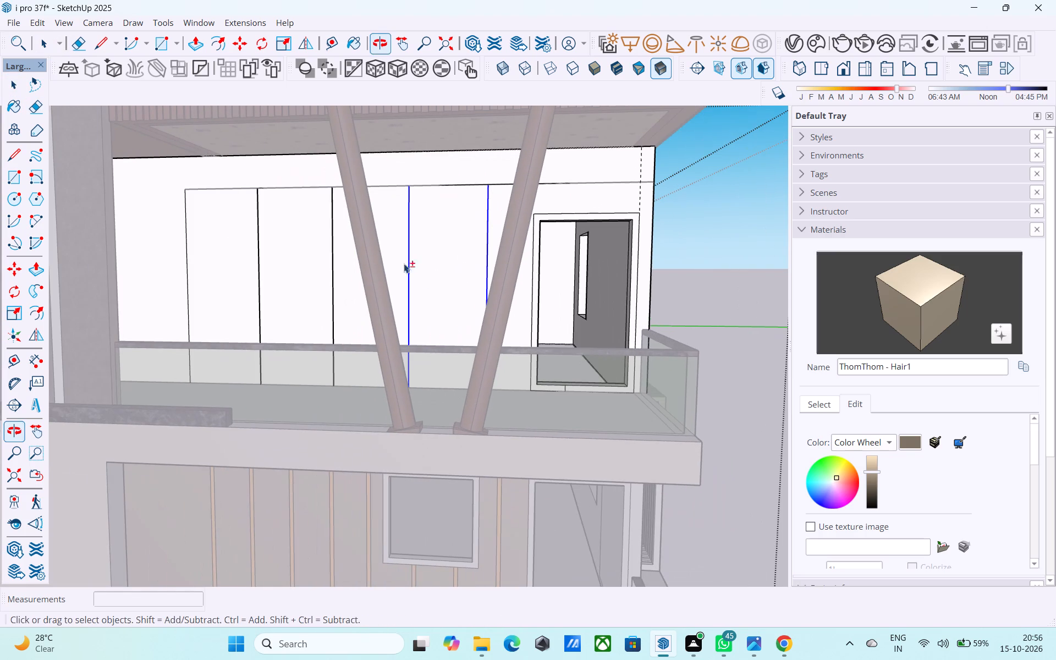
shift+click(332, 268)
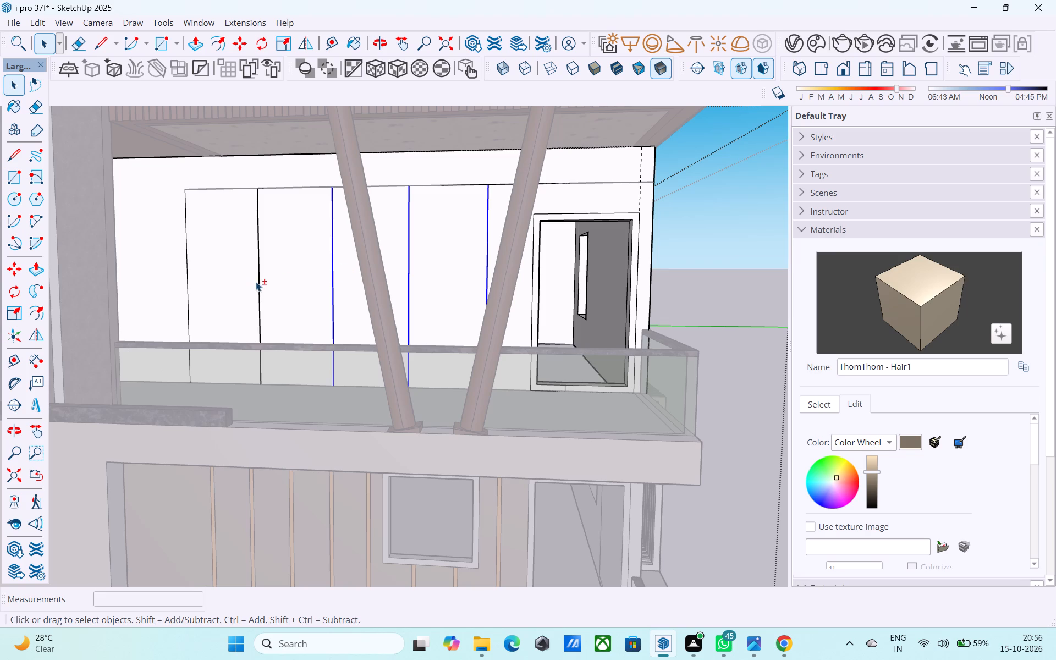
shift+click(260, 280)
scroll(264, 277, down, 4)
key(m)
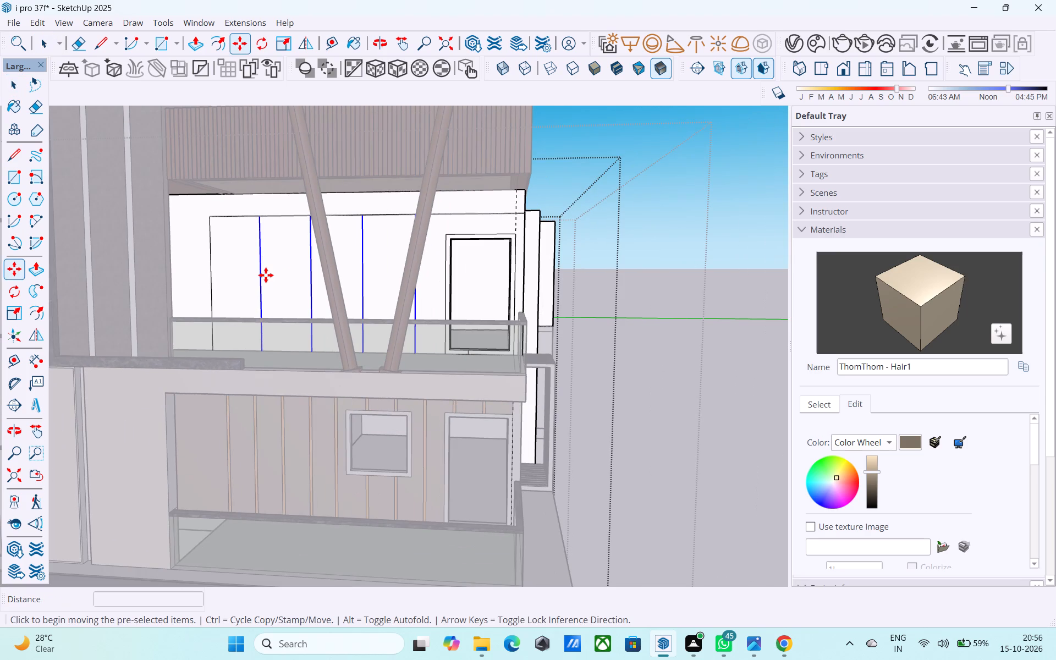
middle_drag(351, 235, 353, 248)
scroll(366, 232, up, 3)
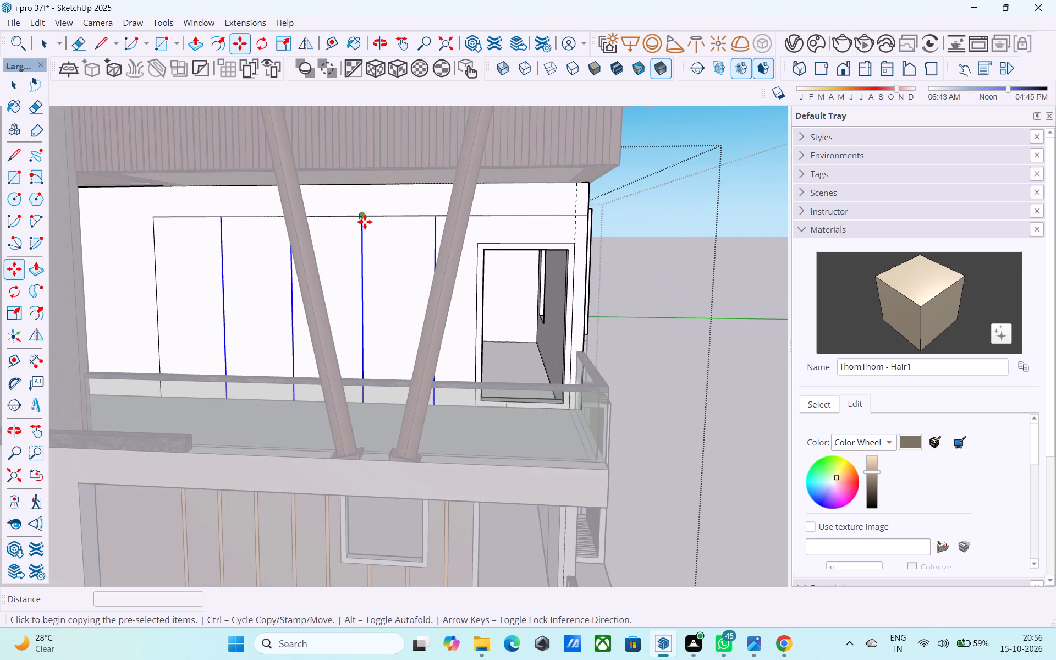
click(365, 222)
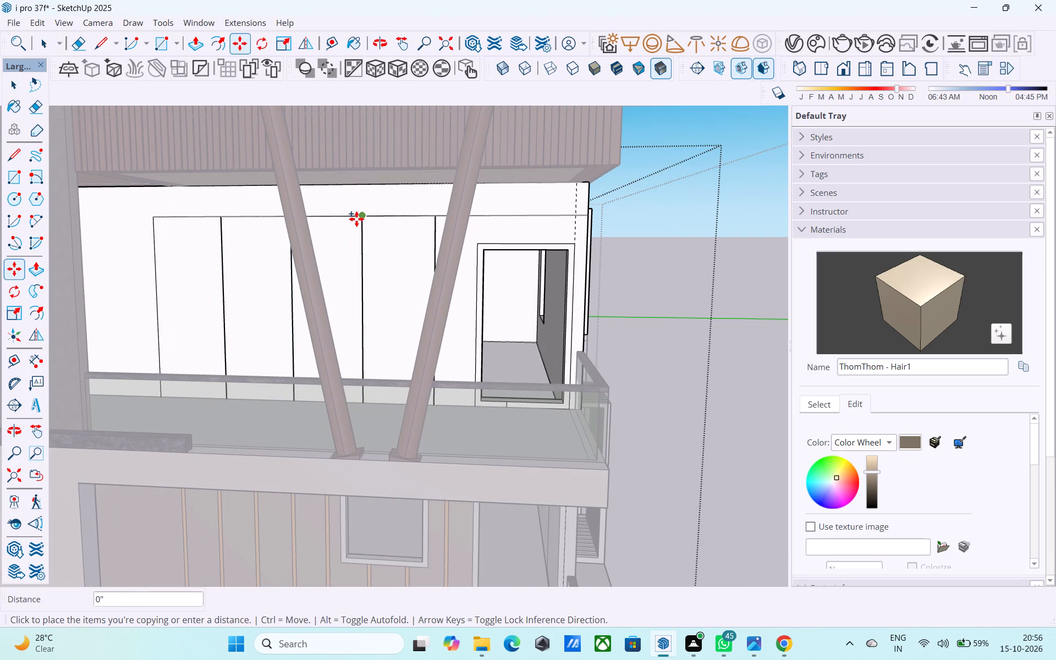
scroll(355, 217, up, 1)
middle_drag(355, 217, 348, 258)
scroll(348, 258, up, 6)
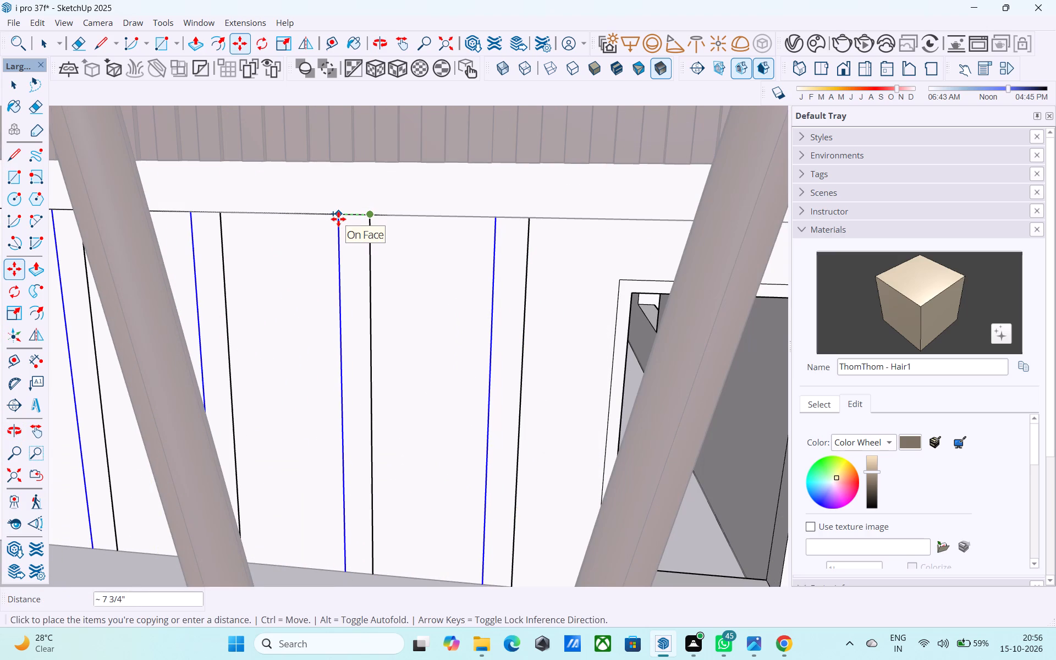
text(3")
key(Return)
key(space)
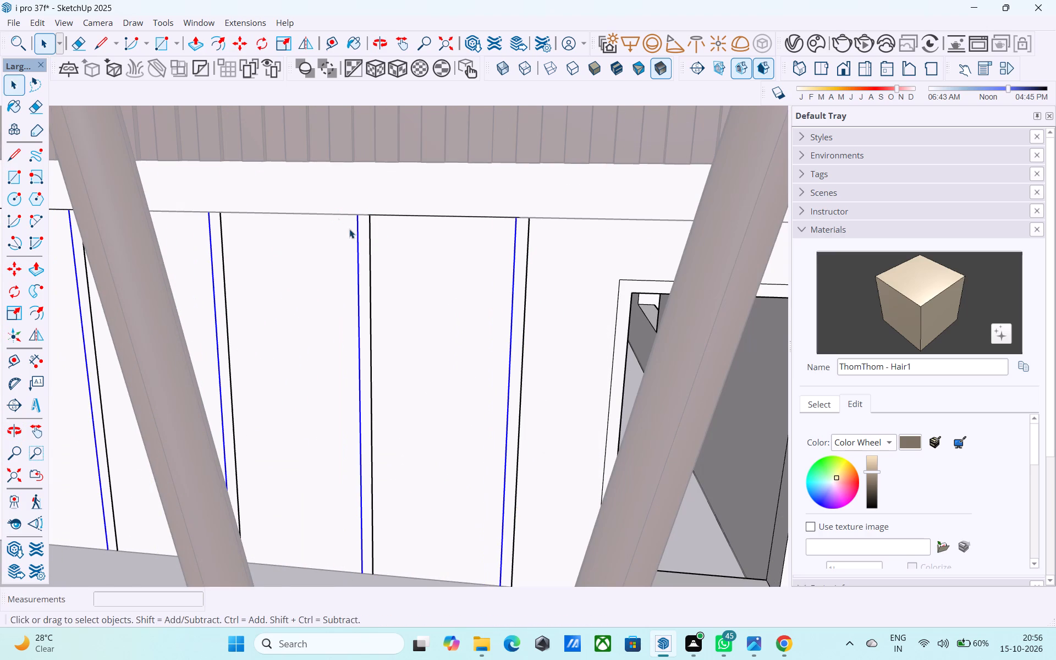
Draw short vertical lines, about 1' 4 1/16" long, from the top midpoints of the two panels nearest the door to the wall's top edge.
scroll(364, 254, down, 4)
middle_drag(389, 274, 378, 262)
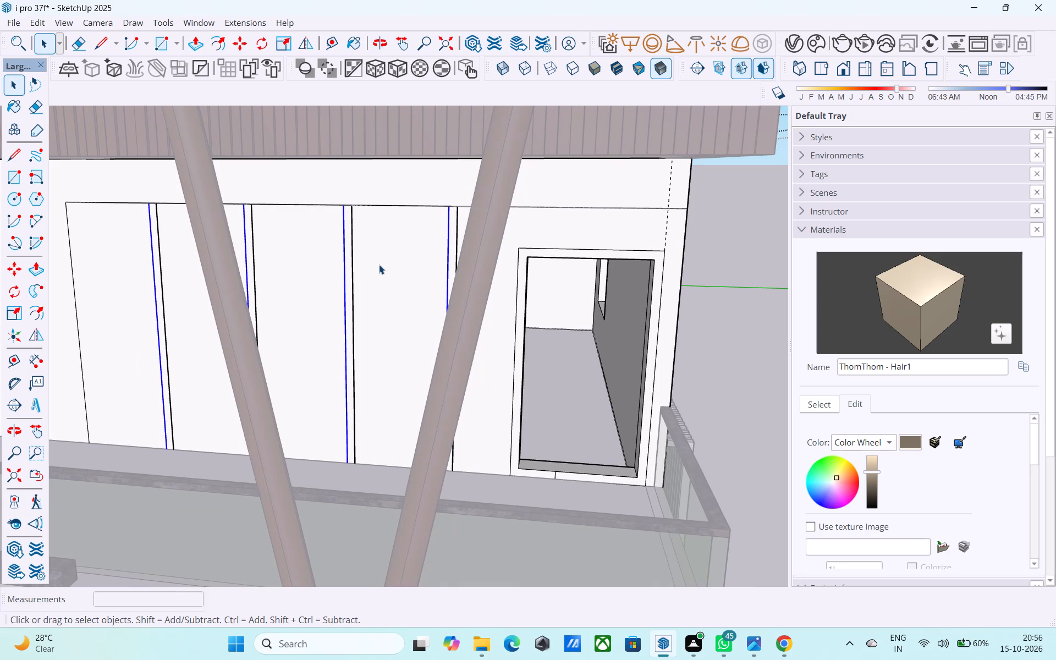
key(l)
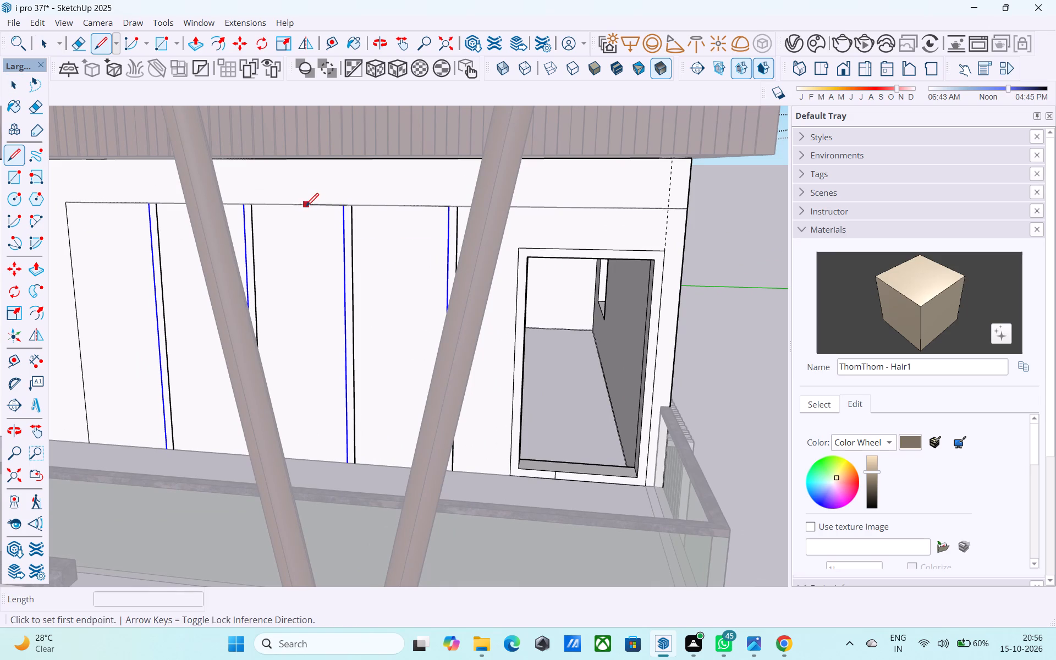
click(301, 205)
middle_drag(295, 164, 303, 145)
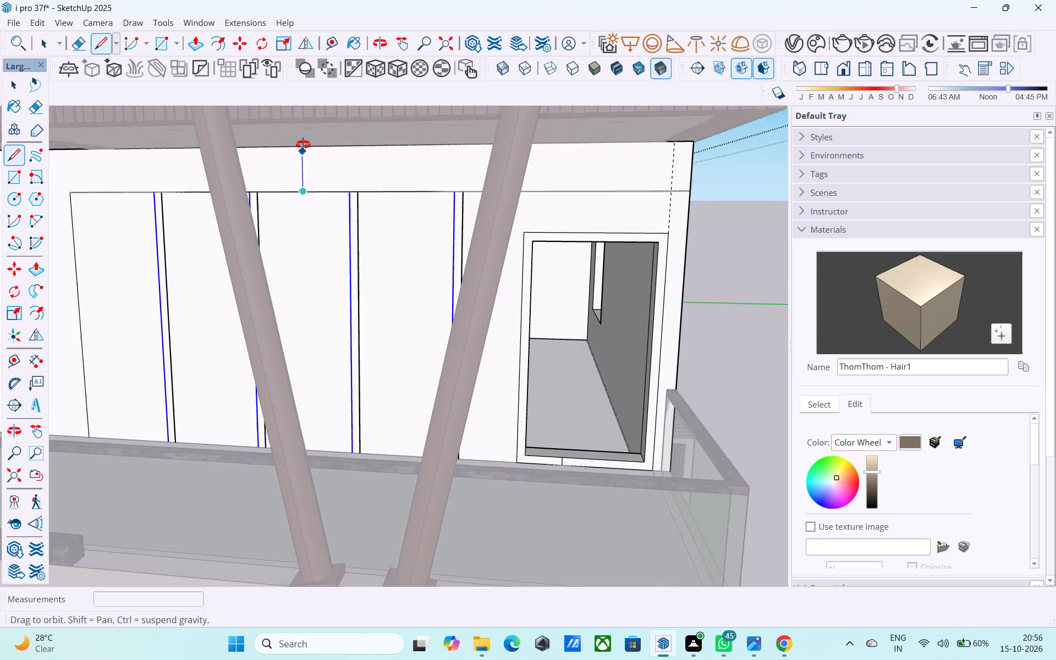
middle_drag(303, 145, 305, 136)
shift+middle_drag(305, 136, 306, 175)
scroll(306, 175, up, 2)
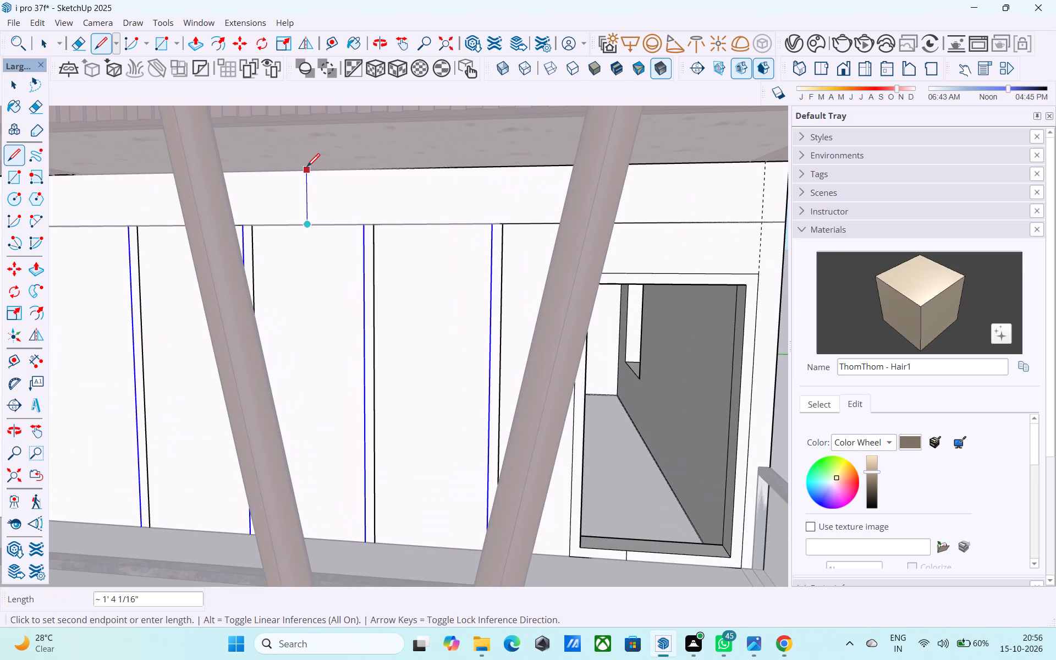
click(307, 168)
key(space)
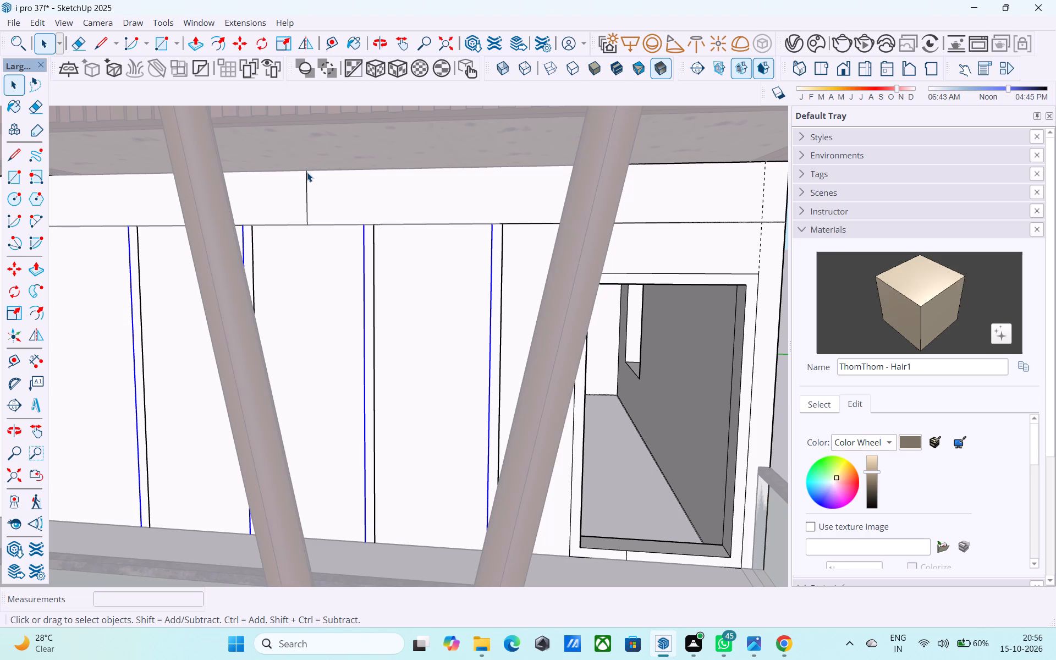
scroll(311, 179, down, 2)
key(l)
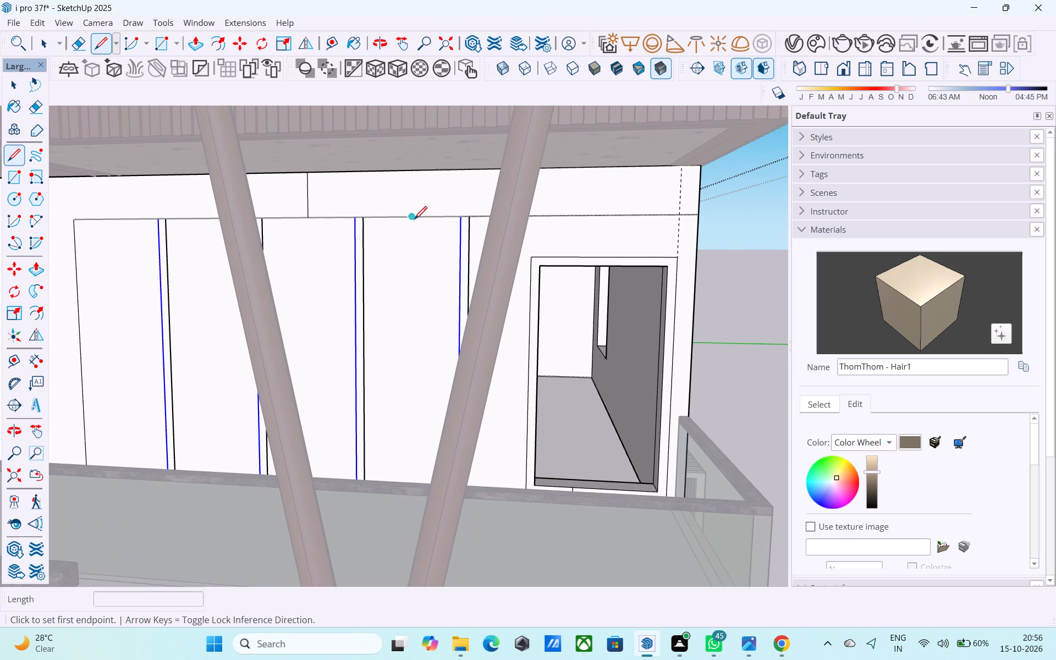
click(414, 221)
click(414, 169)
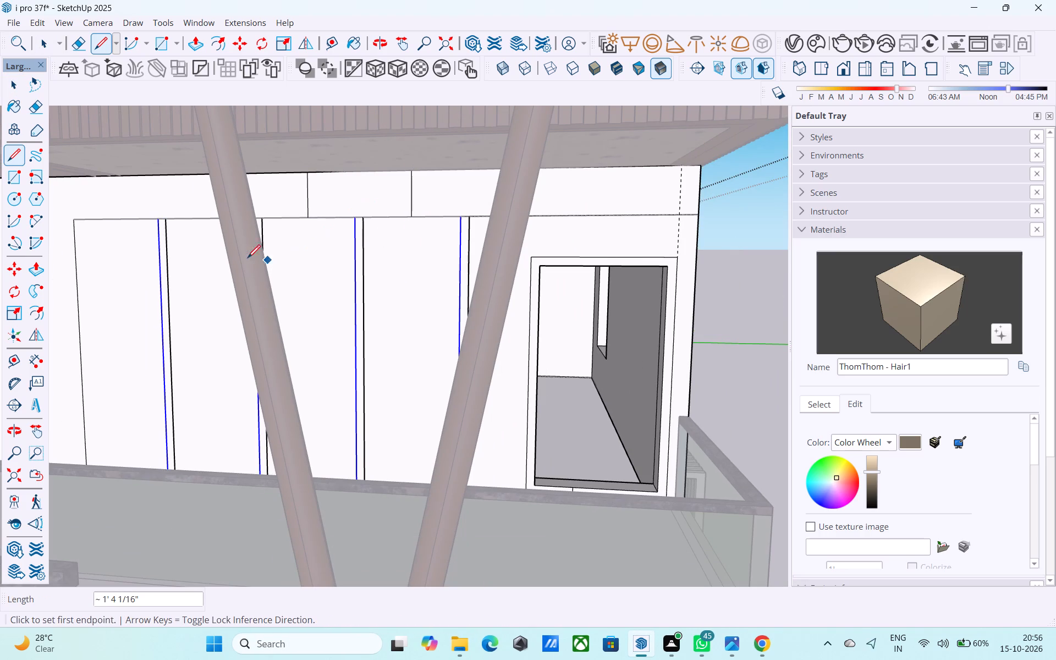
Draw matching short vertical lines from the top midpoints of the two panels nearest the stair tower to the wall's top edge.
scroll(239, 261, down, 2)
middle_drag(344, 263, 443, 254)
click(298, 216)
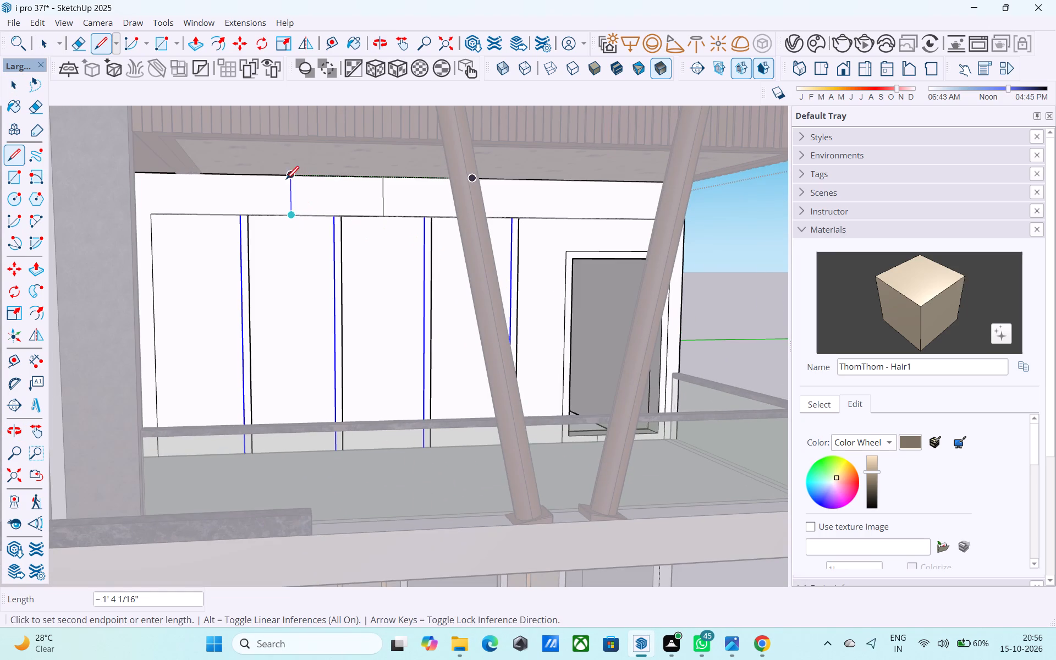
click(285, 180)
click(195, 218)
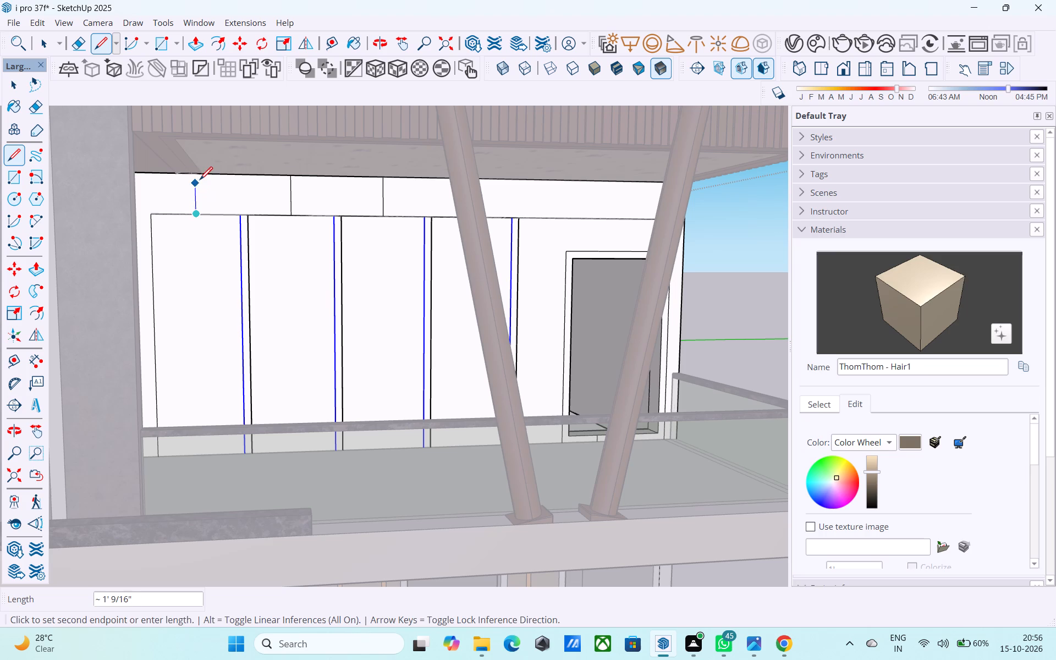
click(197, 177)
key(space)
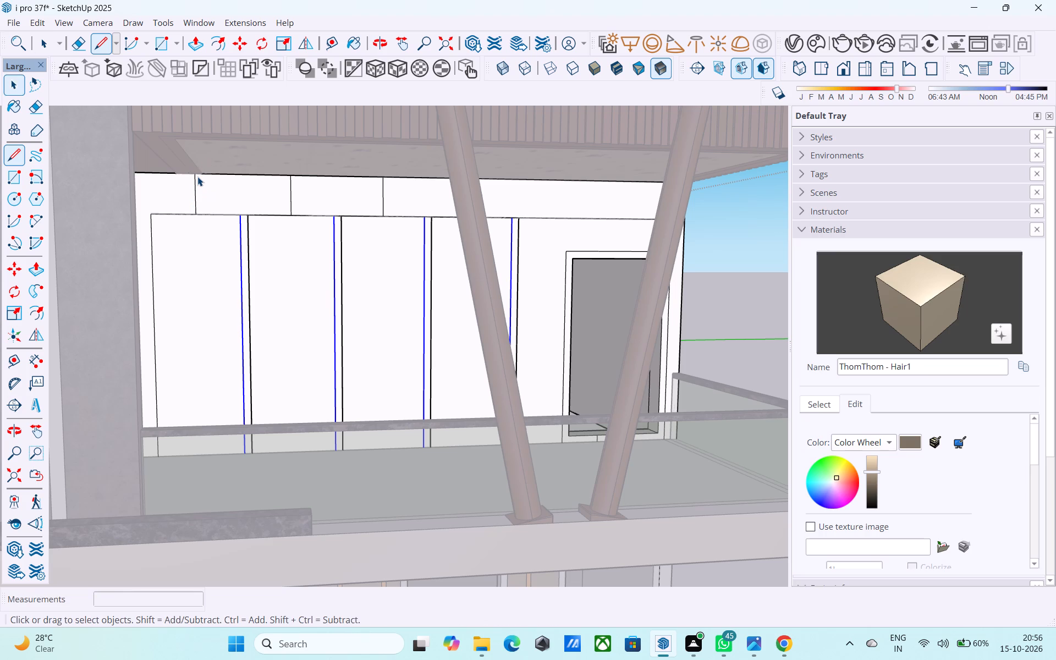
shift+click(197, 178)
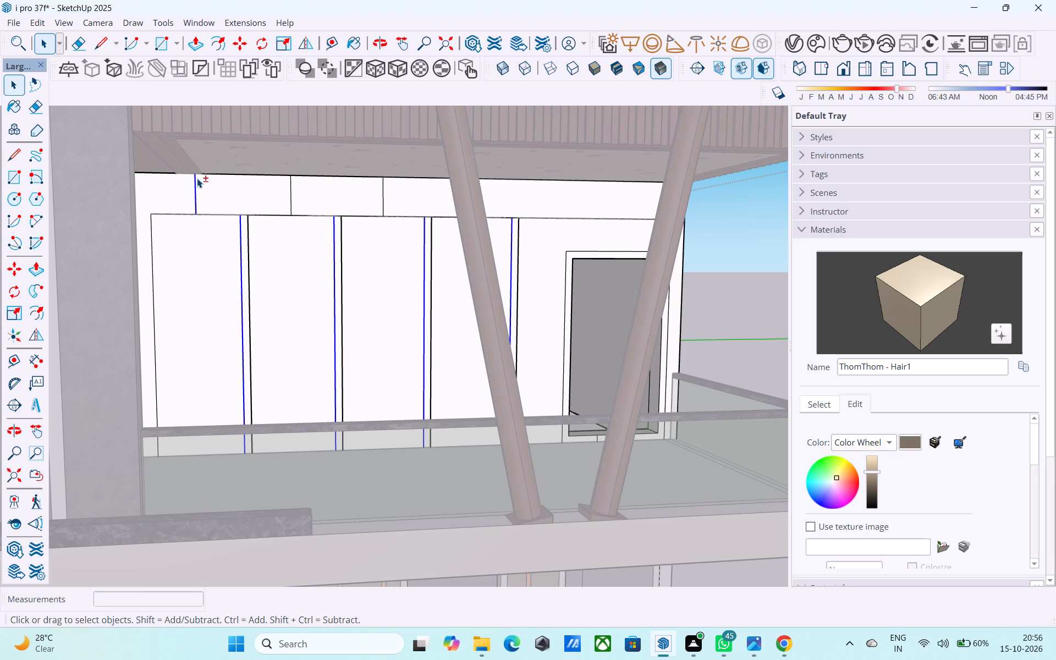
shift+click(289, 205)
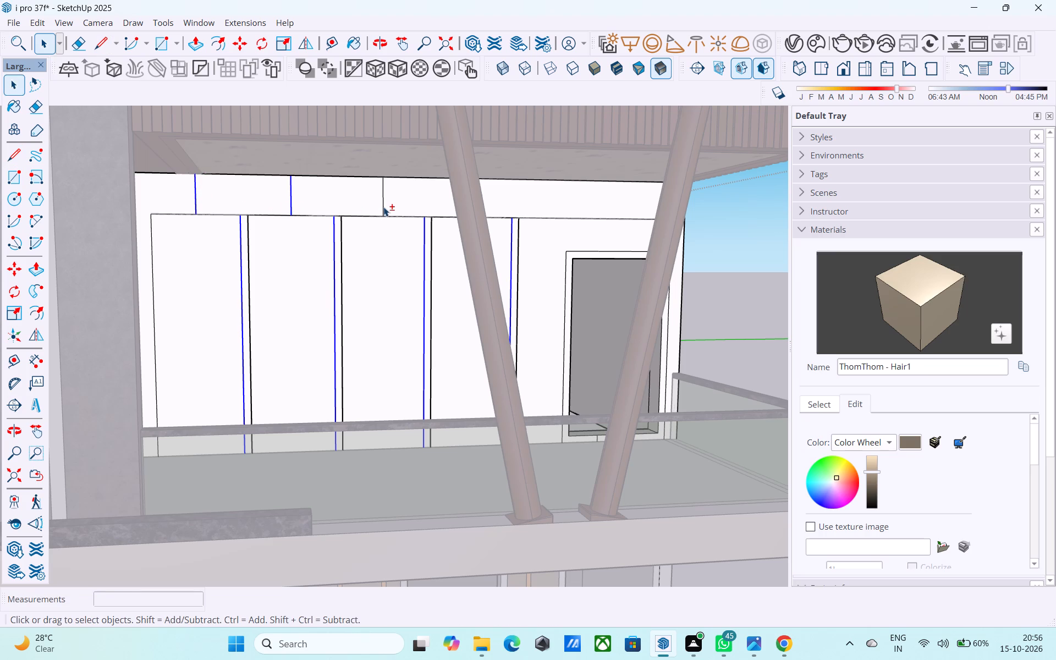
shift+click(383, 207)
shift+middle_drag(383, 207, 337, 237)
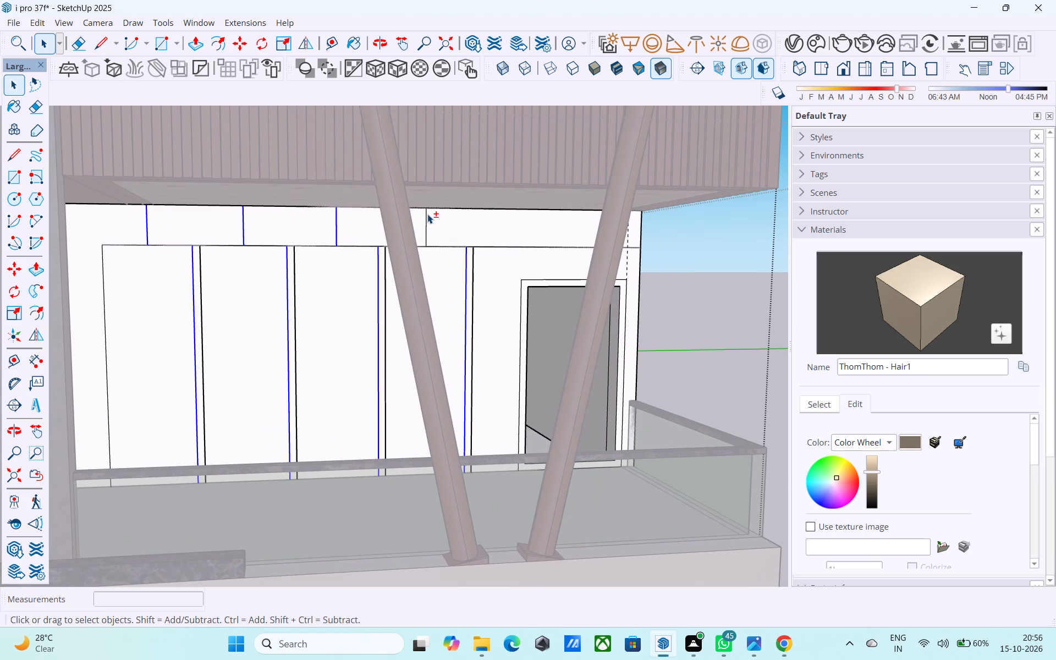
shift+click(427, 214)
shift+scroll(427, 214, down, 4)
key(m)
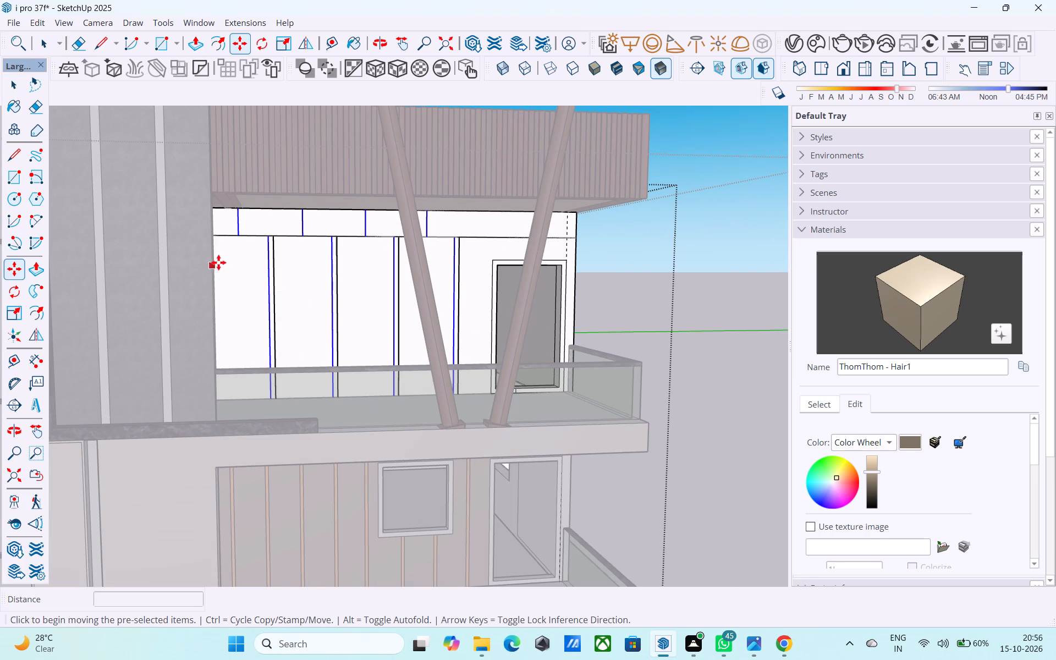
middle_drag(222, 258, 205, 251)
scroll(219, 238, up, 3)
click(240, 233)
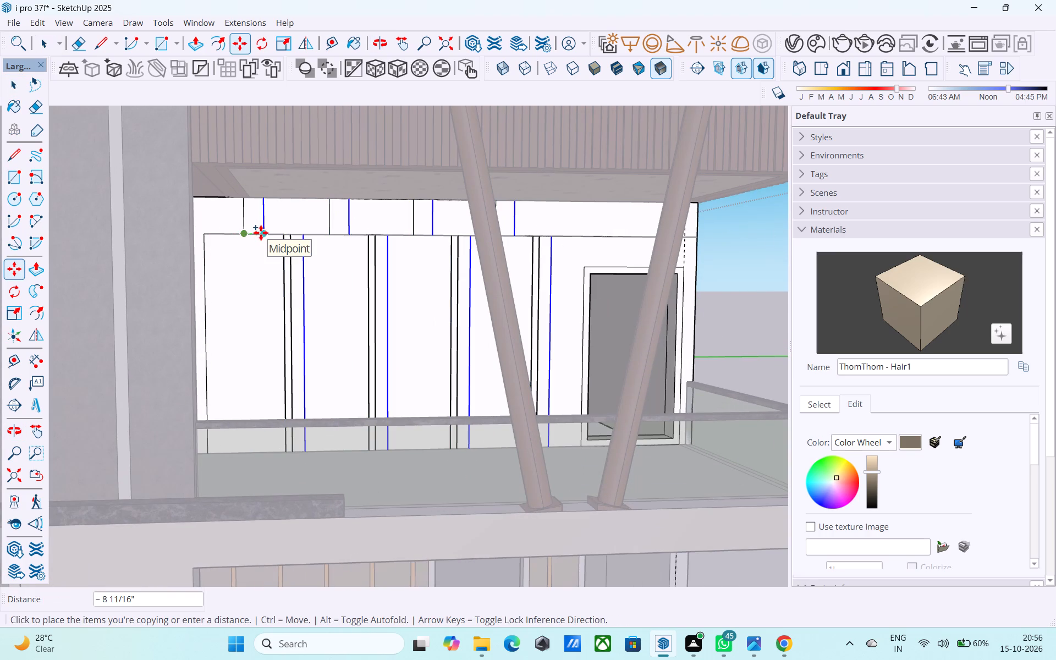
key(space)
Copy the four short vertical lines in the band above the upper-balcony panels 3" toward the door to form groove strips.
click(244, 220)
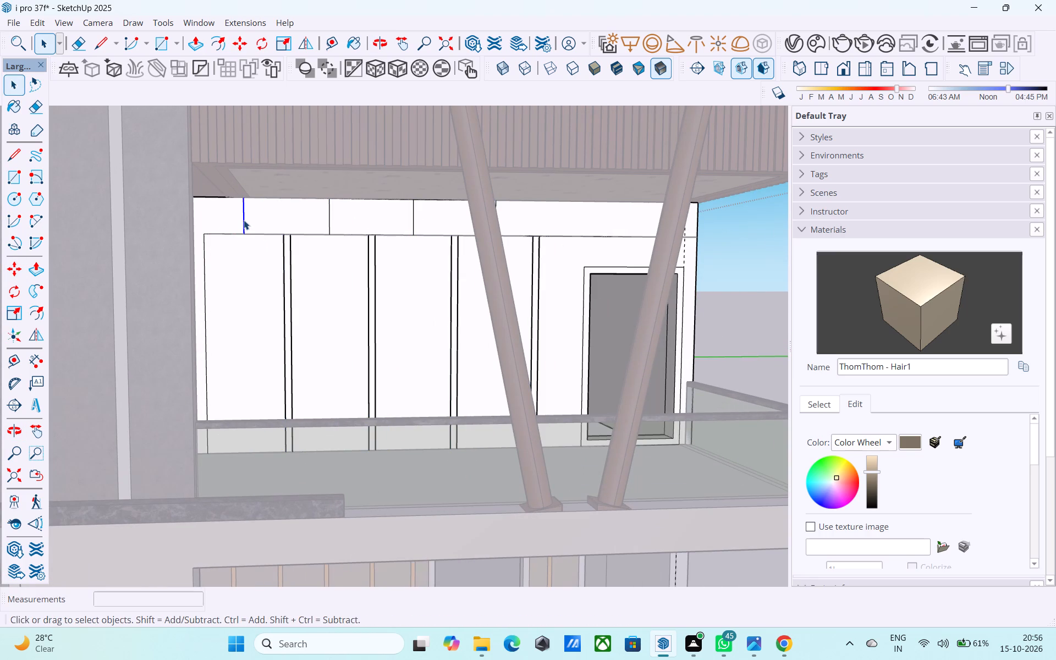
shift+click(328, 216)
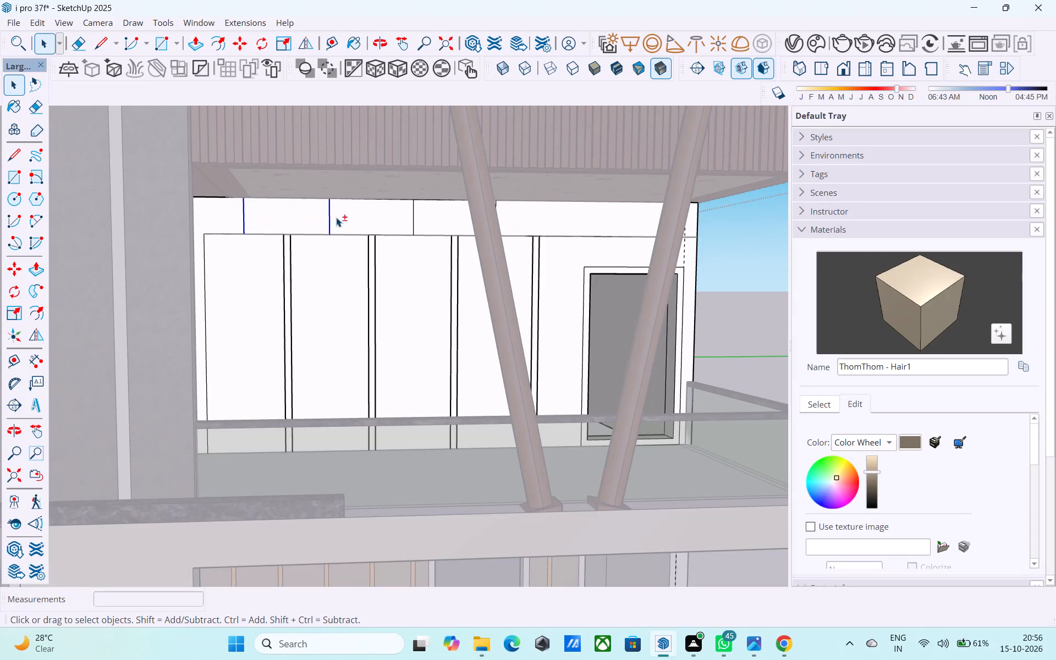
shift+click(414, 217)
shift+scroll(408, 218, down, 1)
shift+middle_drag(408, 218, 364, 229)
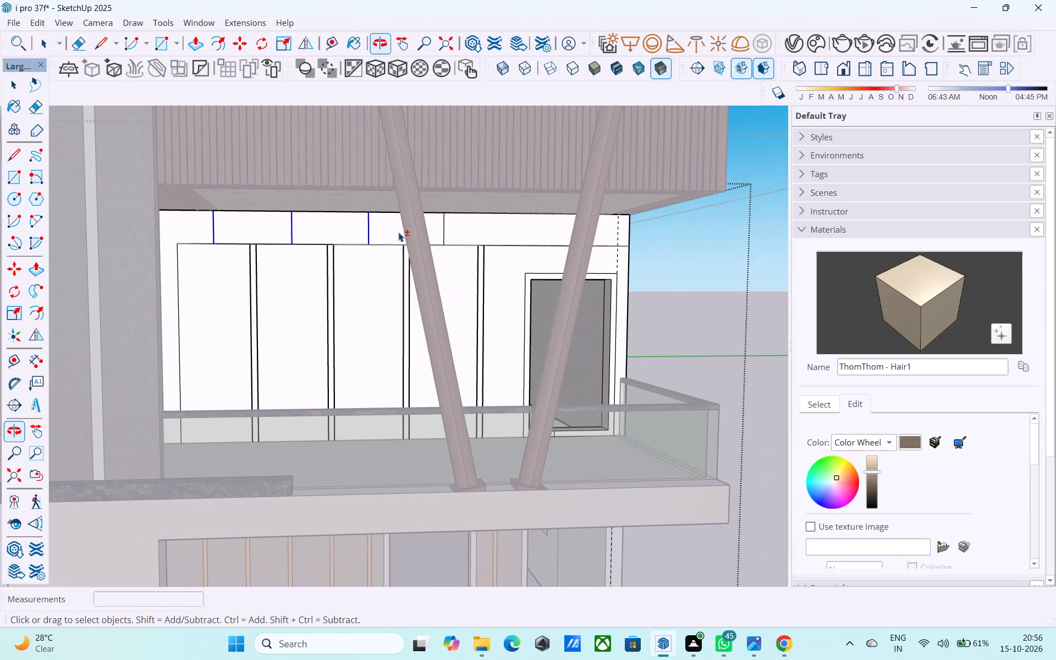
shift+click(443, 228)
shift+scroll(445, 228, down, 3)
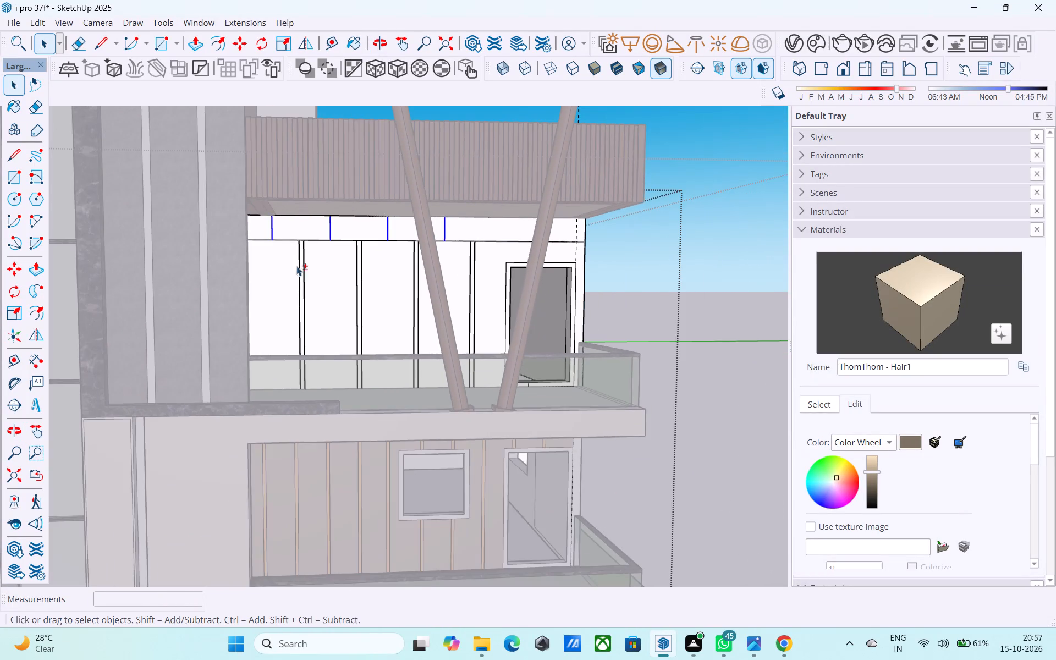
shift+scroll(277, 257, up, 2)
scroll(249, 244, up, 1)
key(m)
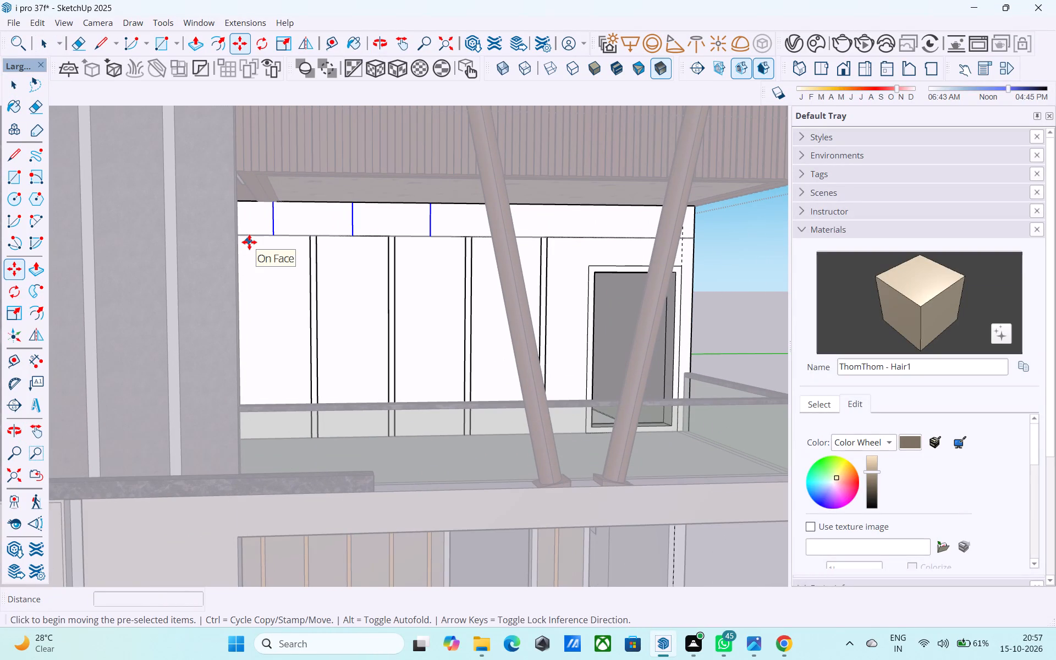
click(269, 233)
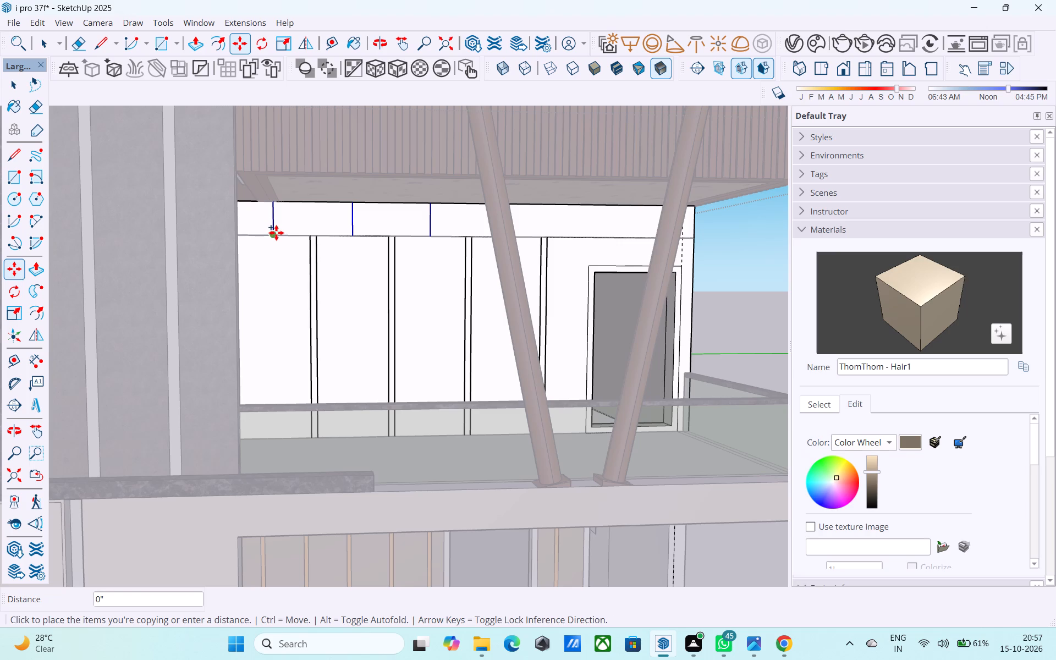
text(3")
key(Return)
key(space)
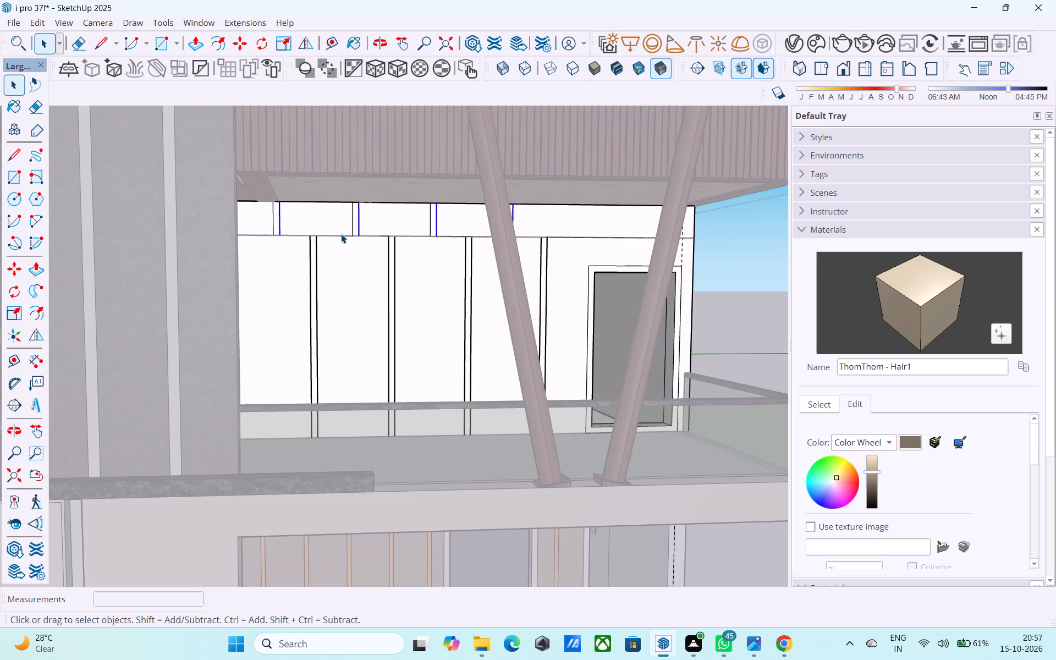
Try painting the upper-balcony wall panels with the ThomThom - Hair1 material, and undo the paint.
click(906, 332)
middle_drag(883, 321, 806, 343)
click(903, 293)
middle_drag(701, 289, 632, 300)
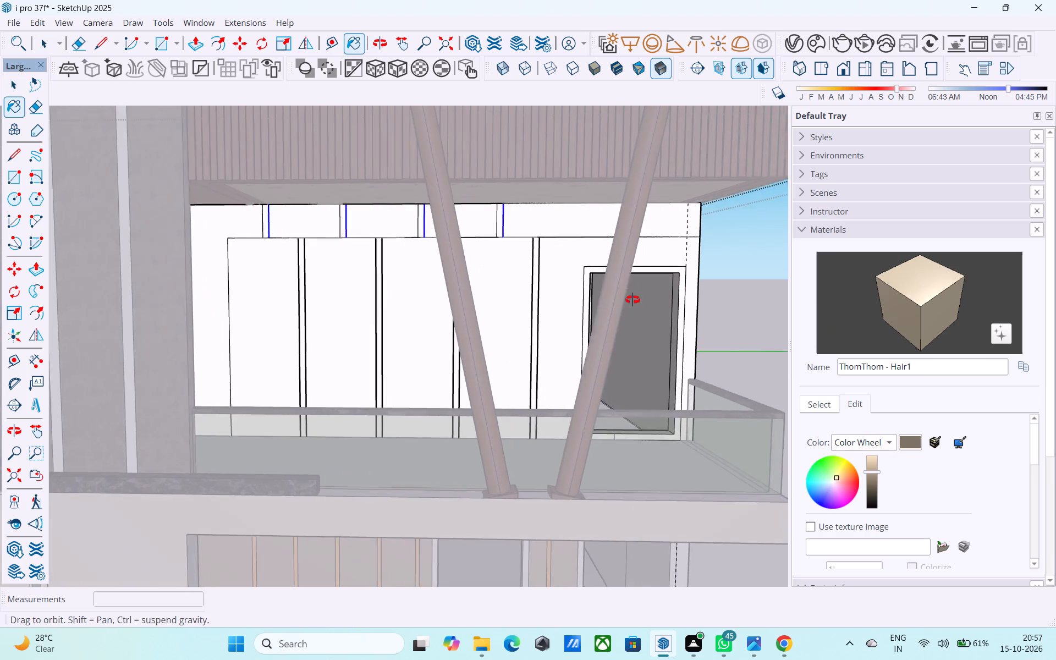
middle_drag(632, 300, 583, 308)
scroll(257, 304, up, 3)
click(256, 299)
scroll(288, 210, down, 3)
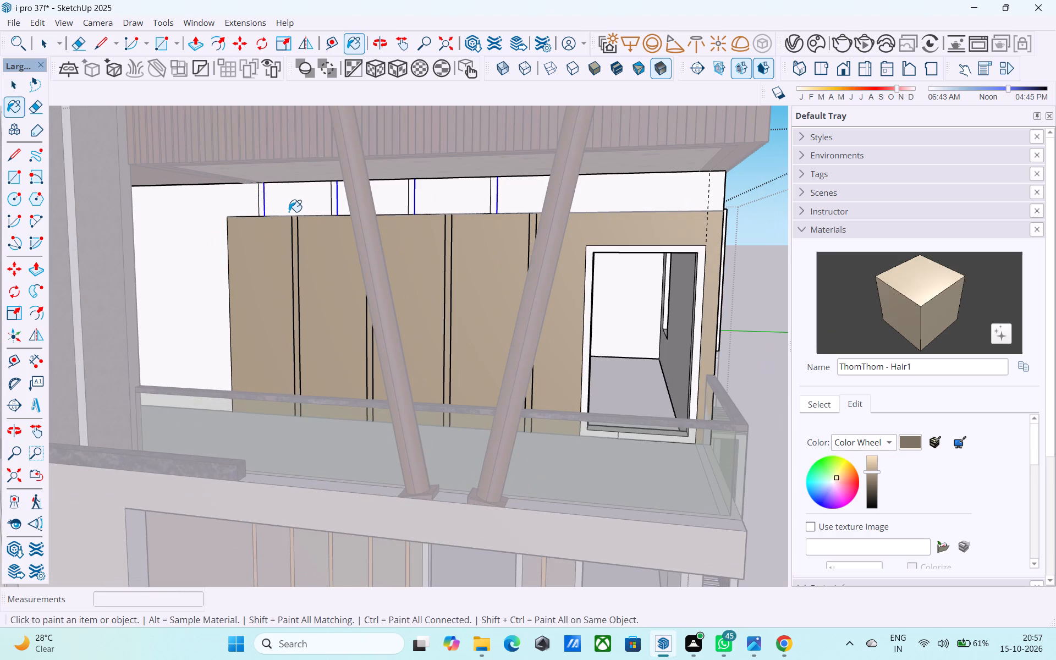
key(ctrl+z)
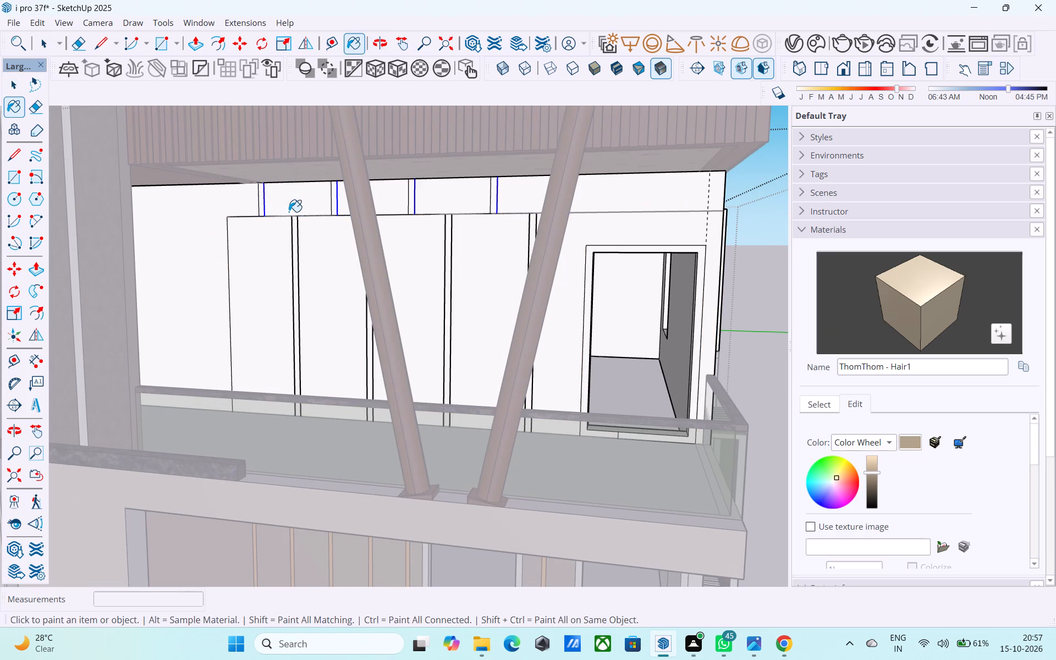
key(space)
Shift the ThomThom - Hair1 material used on the middle-balcony wall to a slightly pinkish taupe, and exit the wall group.
scroll(289, 212, down, 11)
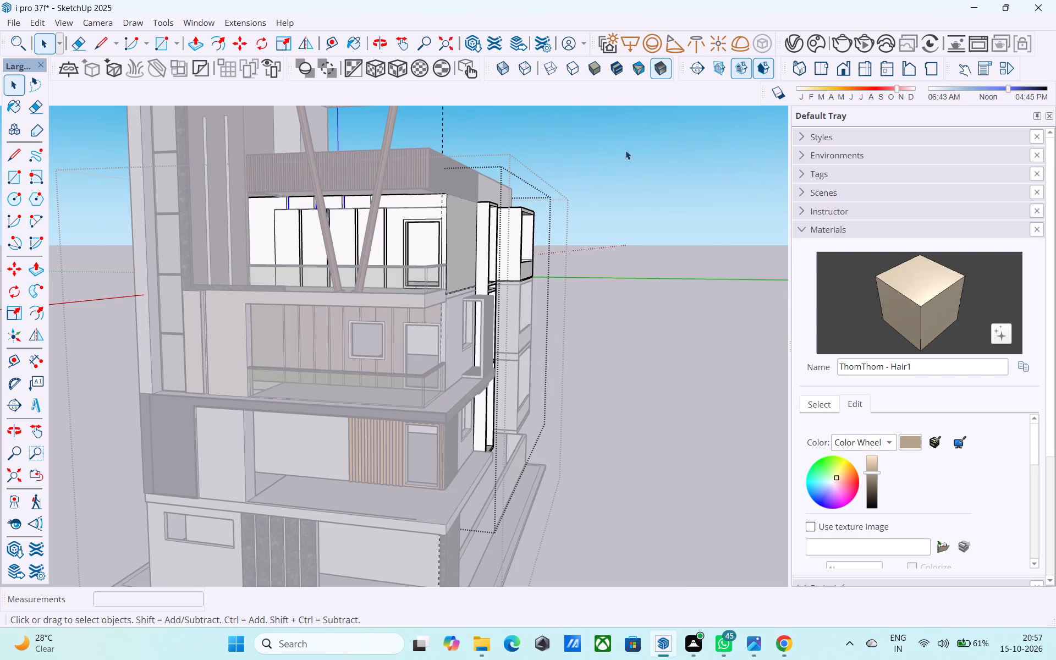
double_click(625, 150)
middle_click(619, 158)
click(619, 158)
middle_drag(484, 242, 507, 256)
scroll(406, 298, up, 6)
middle_drag(365, 351, 357, 303)
scroll(355, 301, up, 4)
click(356, 299)
scroll(356, 299, up, 3)
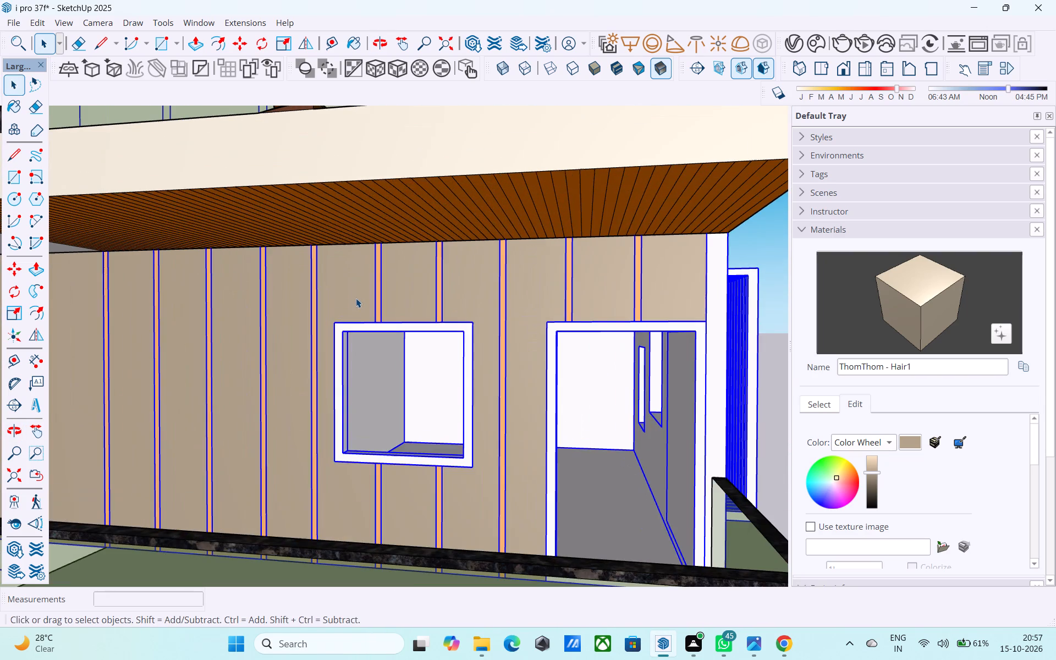
double_click(351, 288)
scroll(350, 288, down, 2)
click(348, 285)
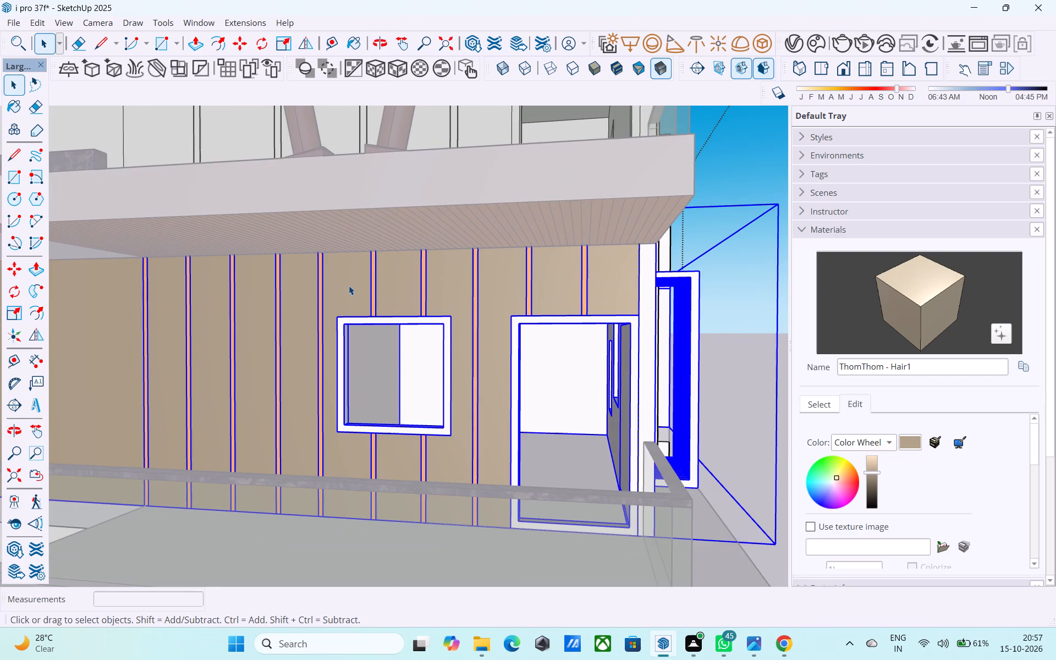
click(349, 285)
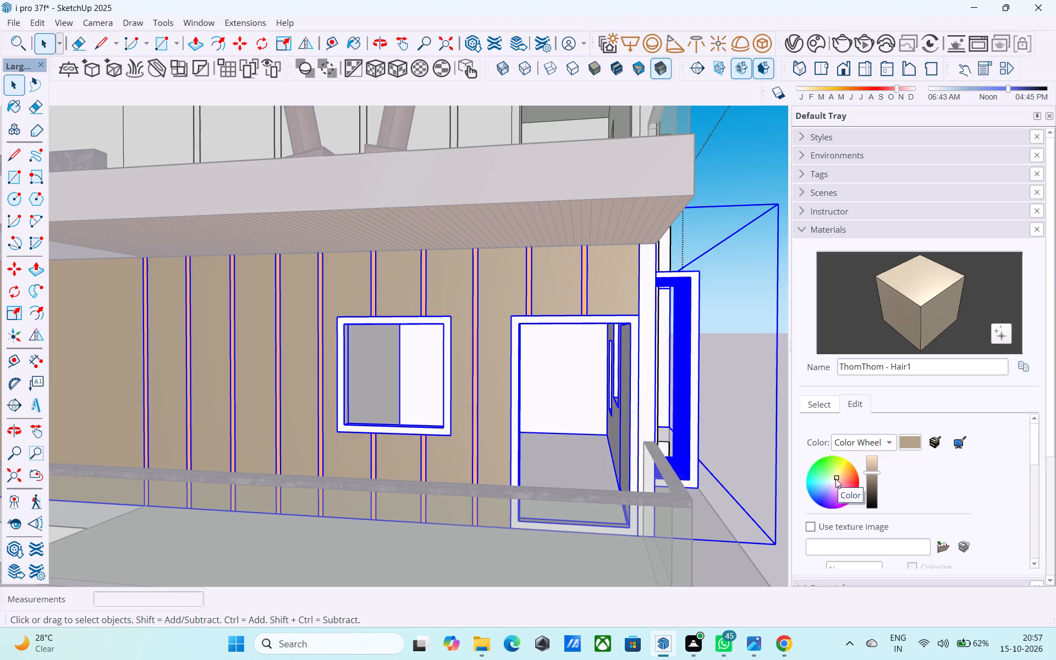
click(834, 477)
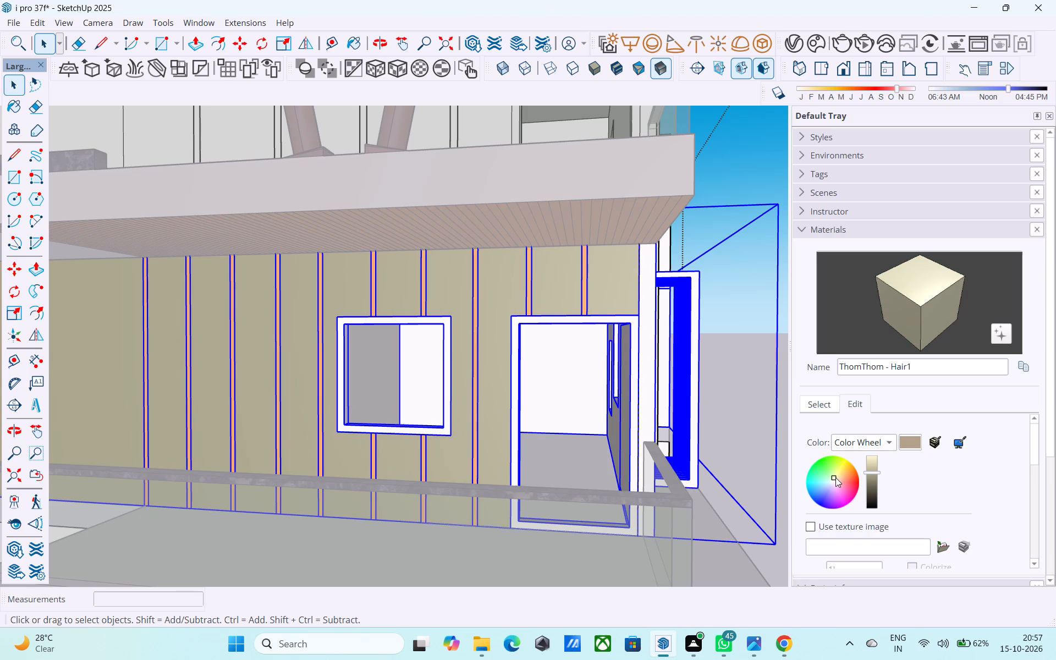
click(836, 478)
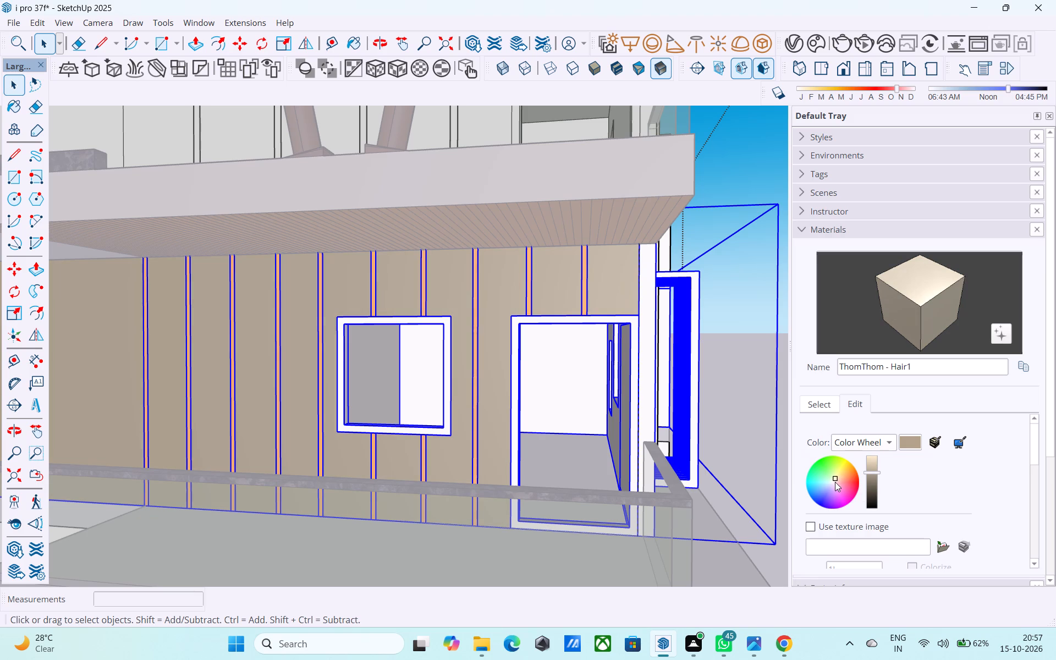
click(835, 480)
scroll(781, 460, down, 5)
scroll(654, 371, down, 8)
click(684, 273)
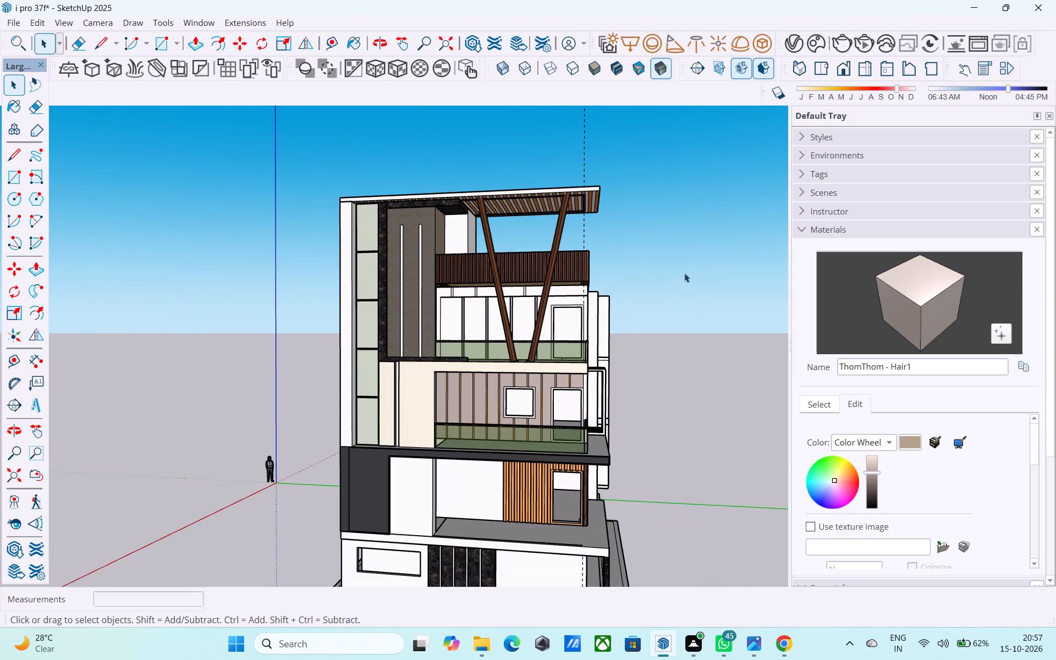
click(685, 273)
Examine the upper-balcony panel layout and the whole front facade from several angles.
middle_drag(512, 381, 482, 446)
scroll(482, 365, up, 7)
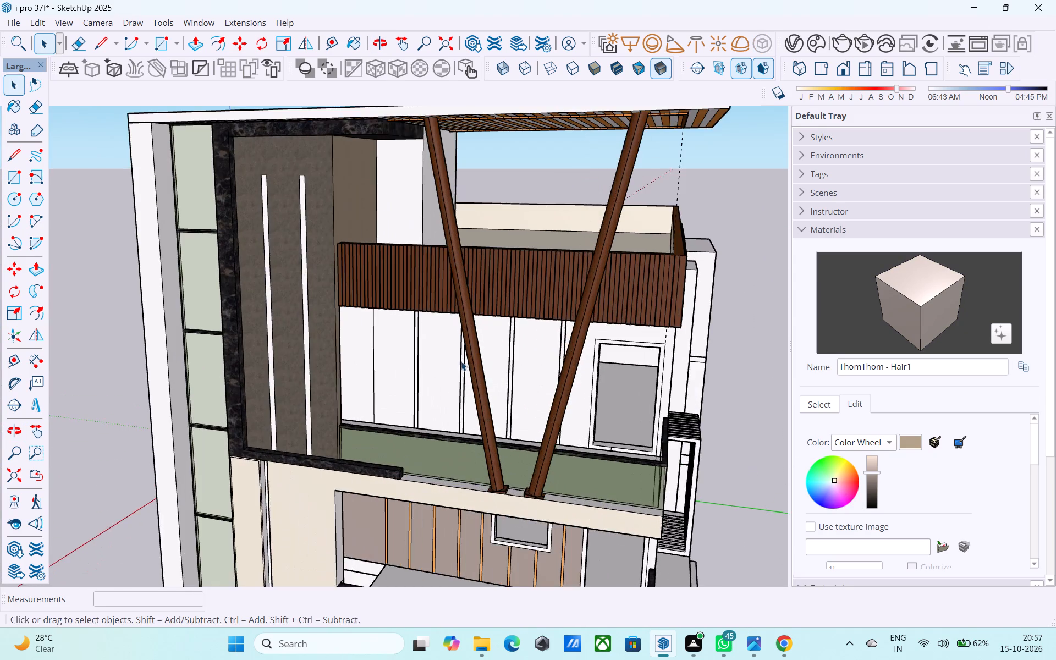
middle_drag(446, 370, 449, 349)
scroll(449, 349, up, 4)
middle_drag(417, 345, 439, 353)
scroll(366, 324, up, 5)
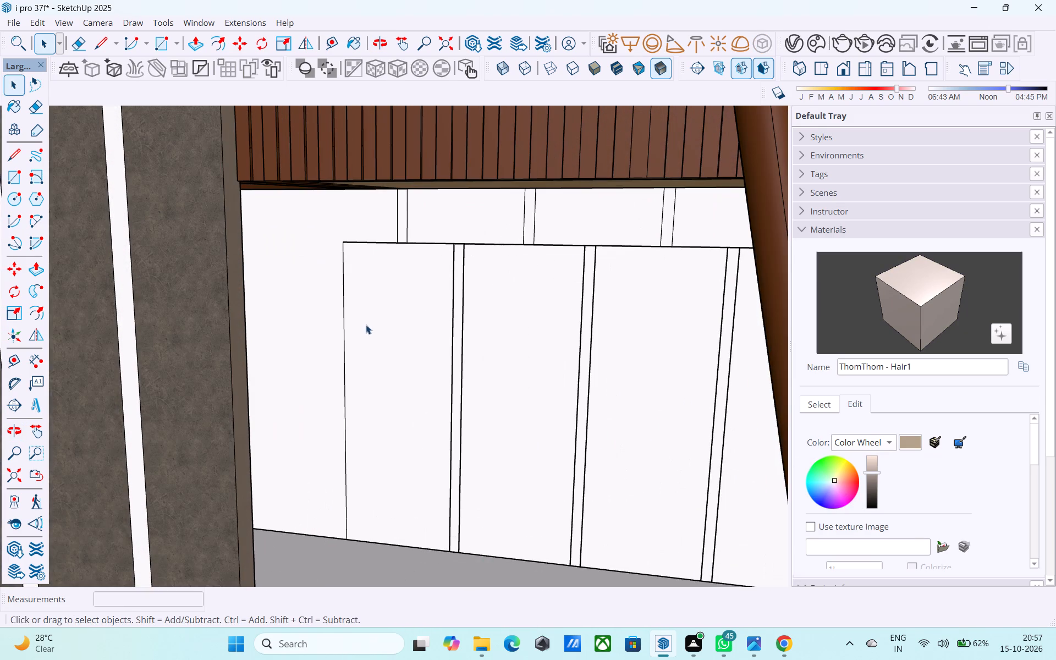
click(343, 312)
scroll(342, 313, down, 13)
middle_drag(379, 352, 430, 308)
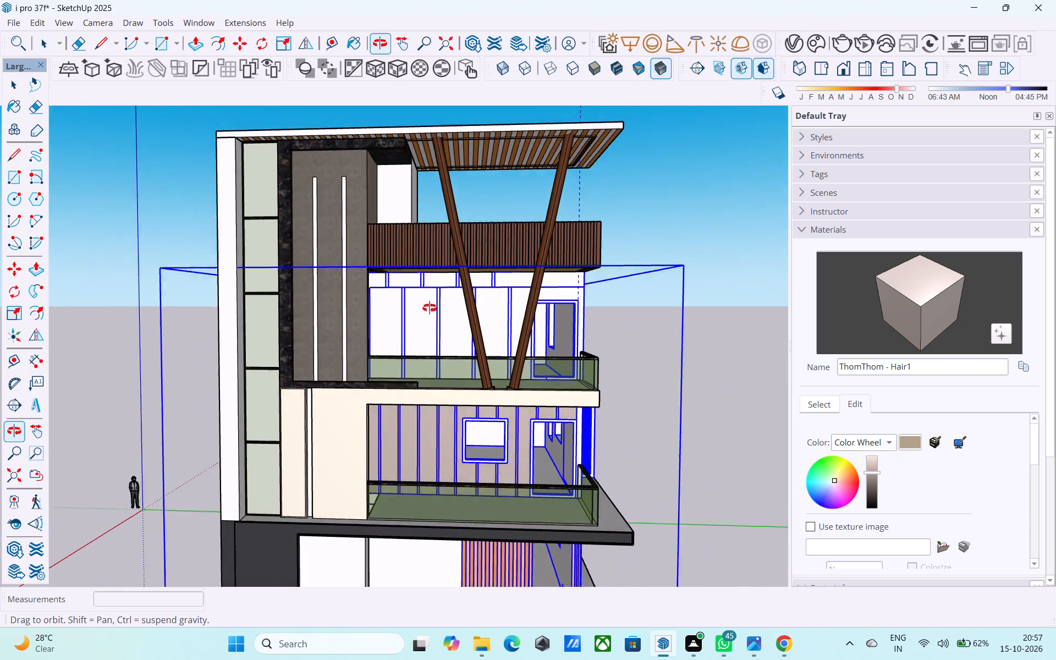
middle_drag(430, 308, 371, 309)
scroll(367, 289, down, 3)
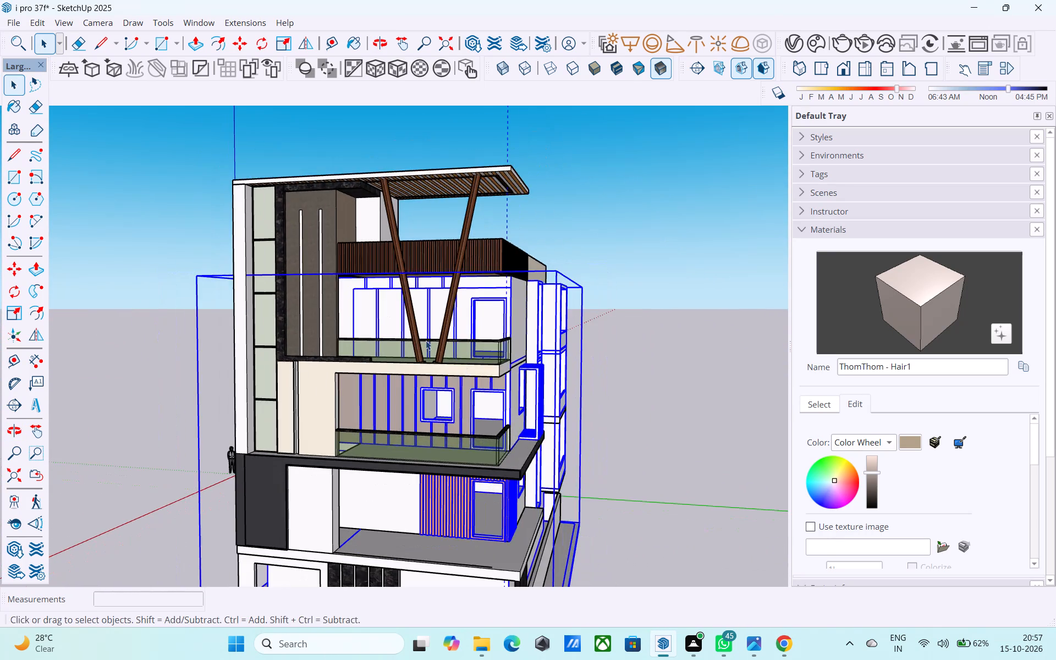
middle_drag(394, 353, 330, 322)
scroll(330, 322, up, 1)
scroll(329, 323, down, 4)
middle_drag(328, 339, 345, 388)
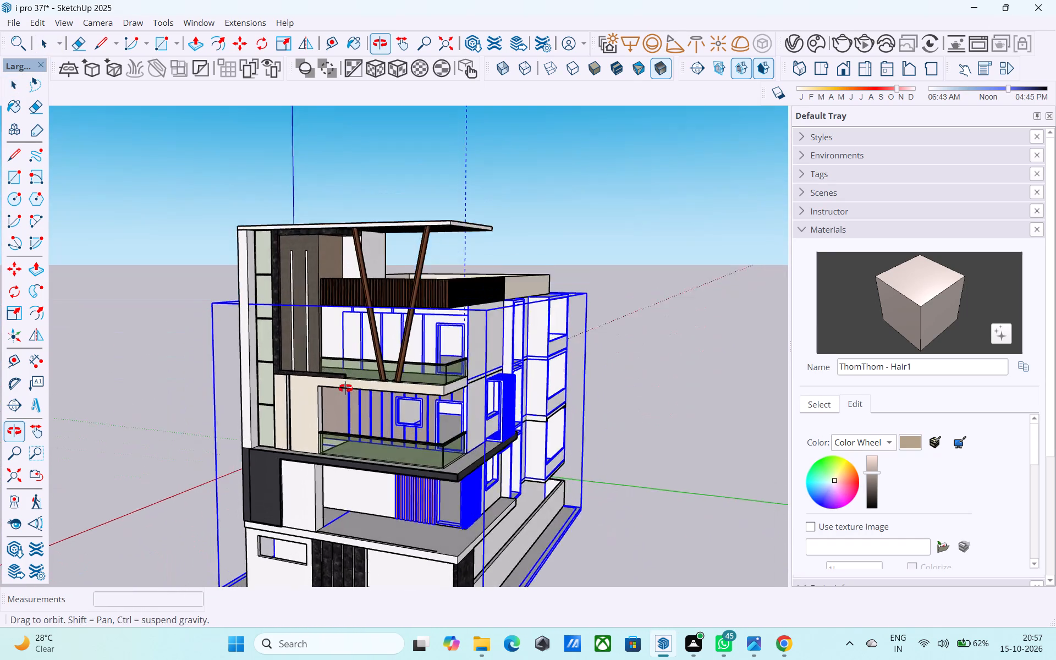
middle_drag(345, 388, 407, 342)
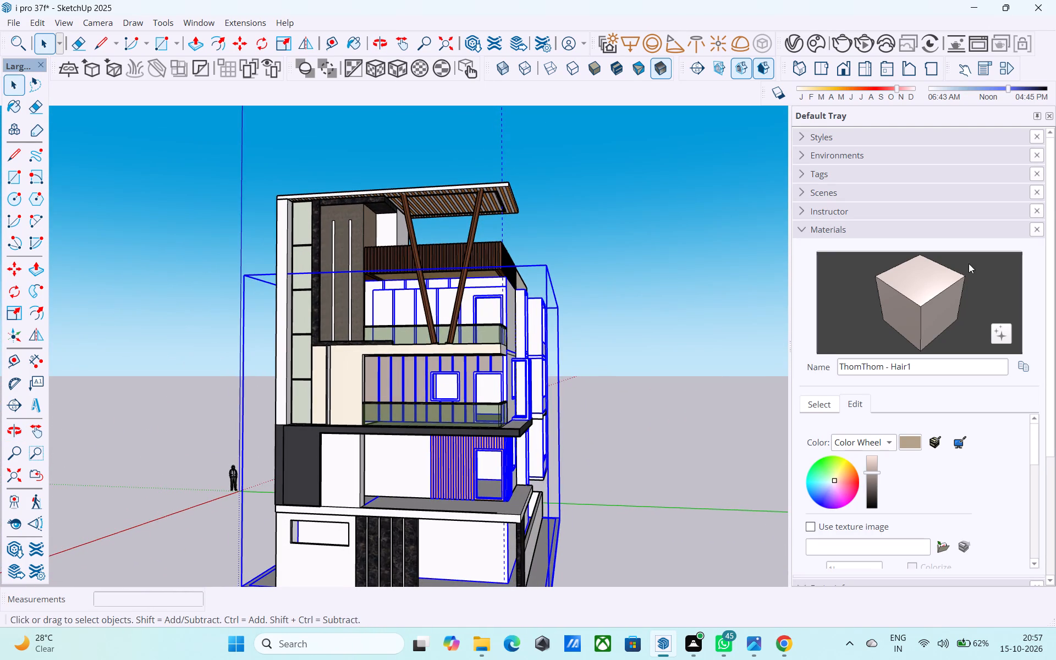
Paint the plain wall beside the wooden slat cladding, one floor below the middle balcony, with the ThomThom - Hair1 material.
scroll(421, 463, up, 5)
double_click(419, 458)
middle_drag(409, 452, 363, 427)
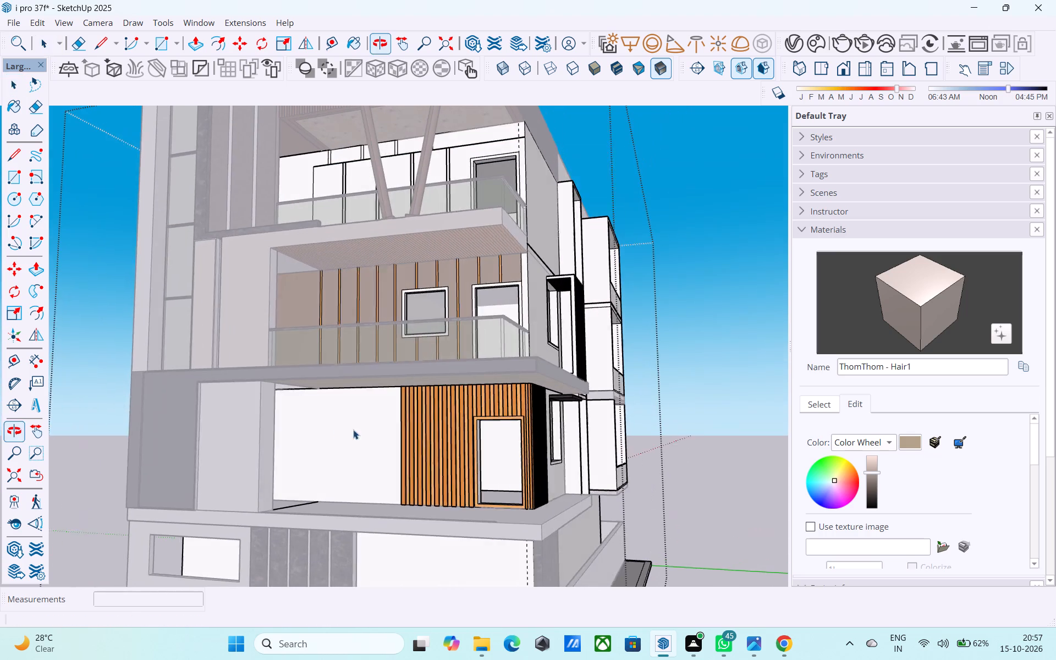
click(321, 430)
middle_drag(412, 428, 377, 424)
double_click(338, 432)
click(320, 425)
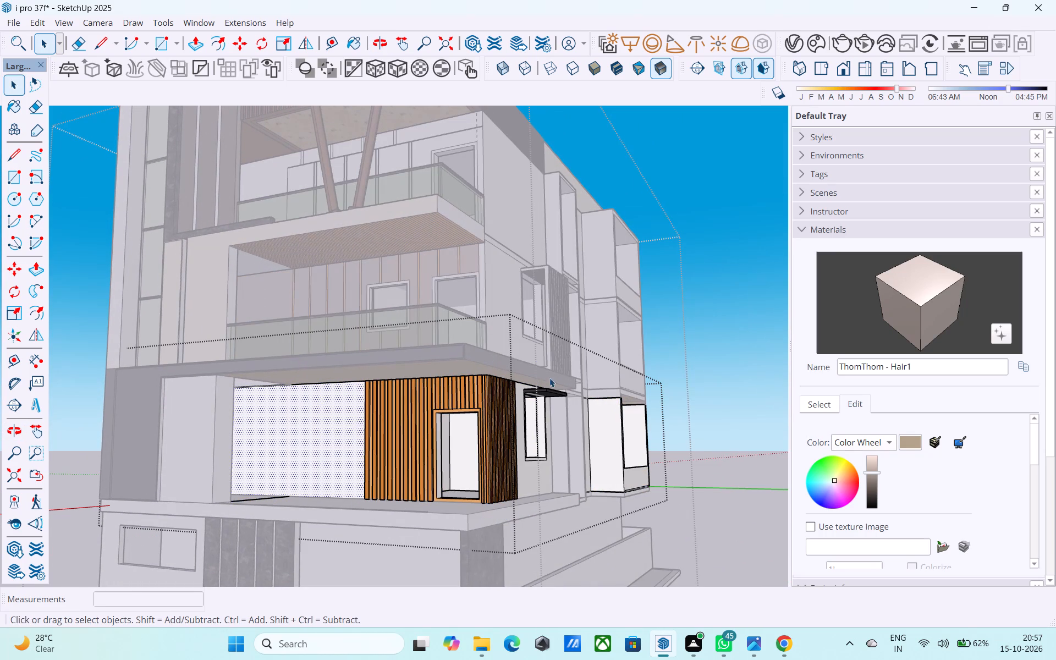
click(914, 291)
click(310, 454)
middle_drag(447, 421, 464, 438)
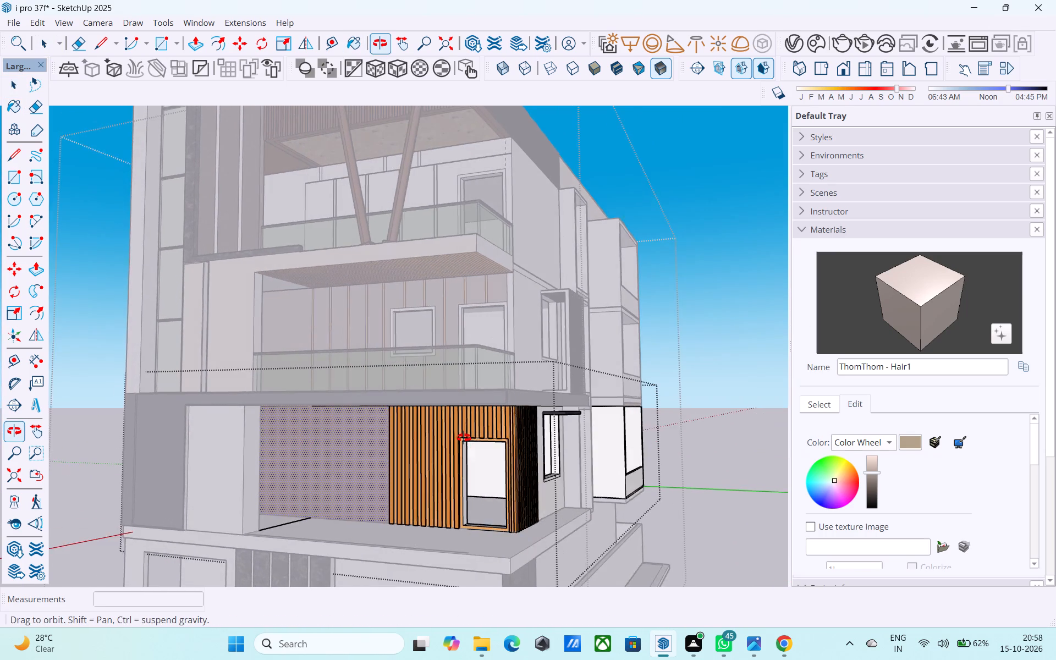
middle_drag(464, 438, 587, 412)
scroll(587, 411, down, 4)
middle_drag(584, 412, 446, 503)
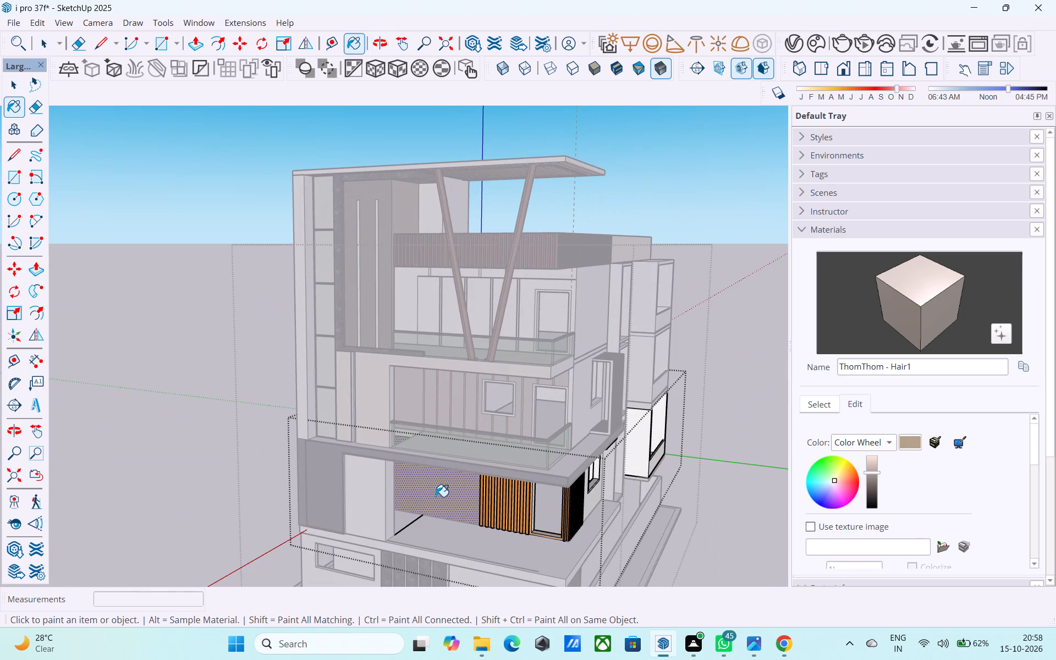
key(space)
scroll(436, 497, down, 4)
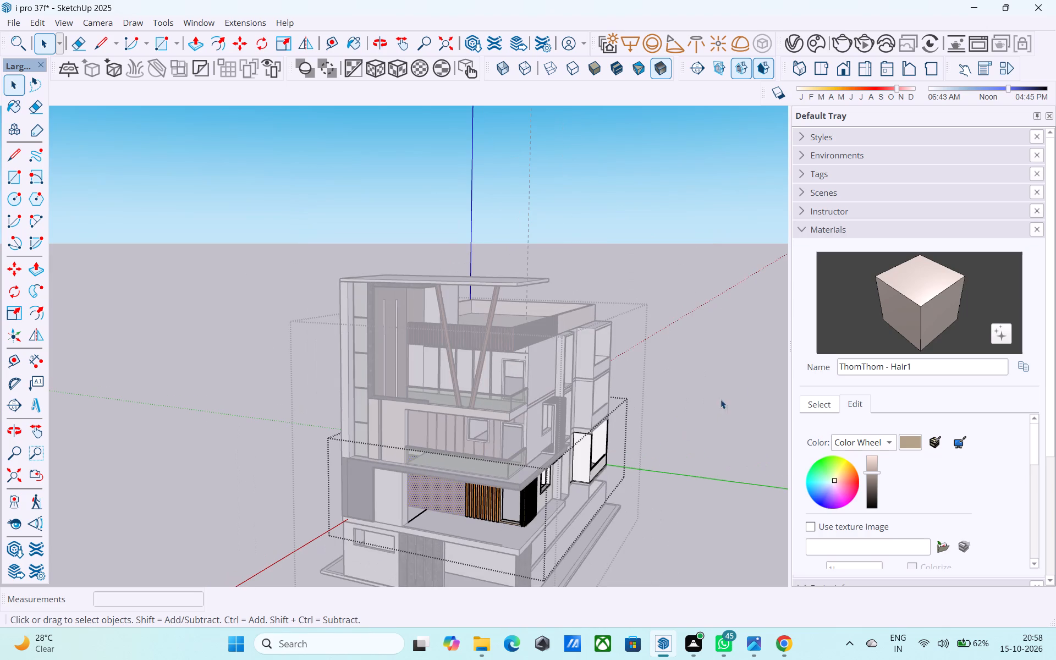
click(758, 378)
click(645, 249)
middle_drag(548, 395, 547, 387)
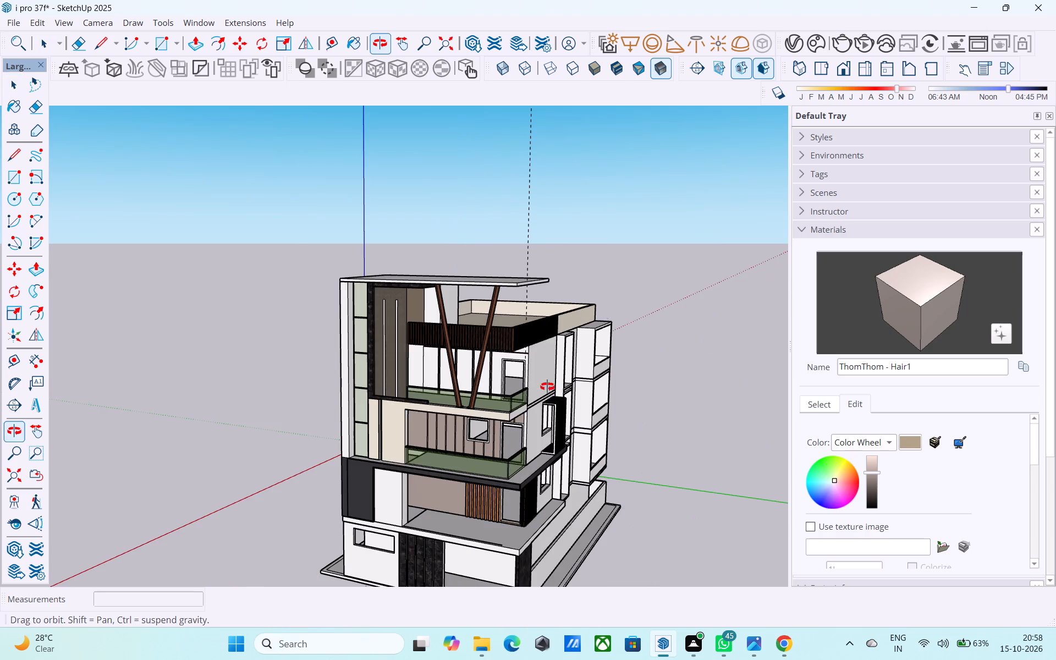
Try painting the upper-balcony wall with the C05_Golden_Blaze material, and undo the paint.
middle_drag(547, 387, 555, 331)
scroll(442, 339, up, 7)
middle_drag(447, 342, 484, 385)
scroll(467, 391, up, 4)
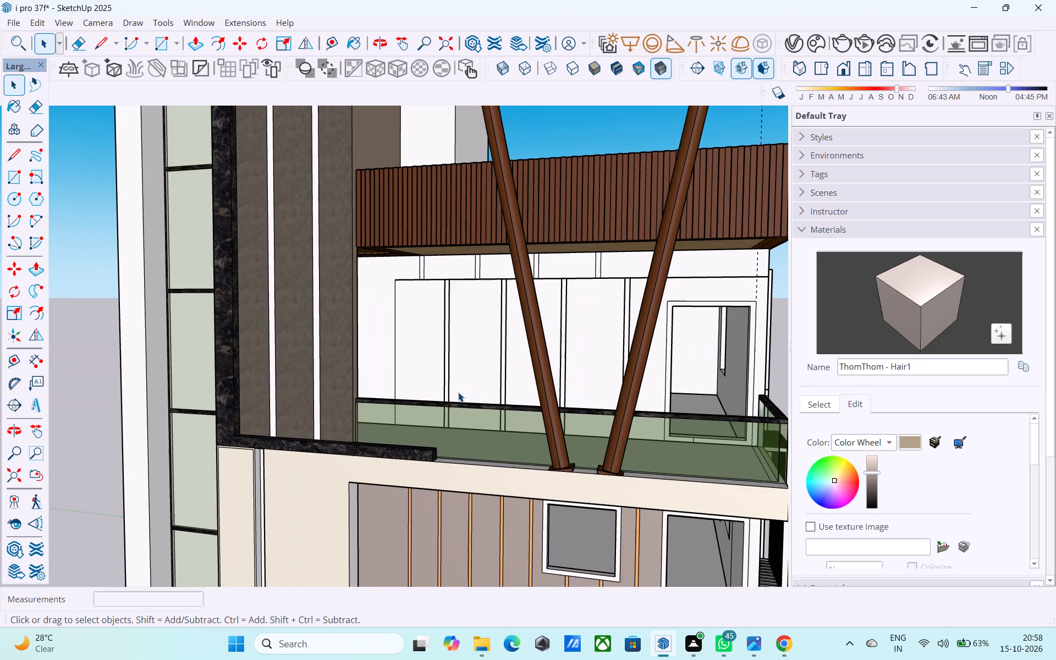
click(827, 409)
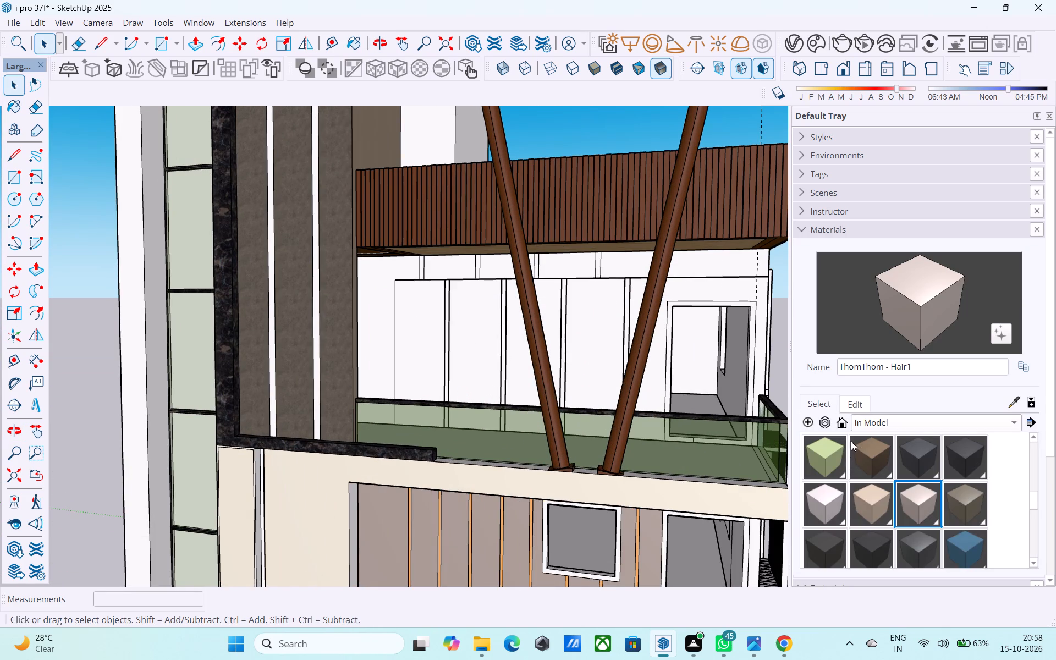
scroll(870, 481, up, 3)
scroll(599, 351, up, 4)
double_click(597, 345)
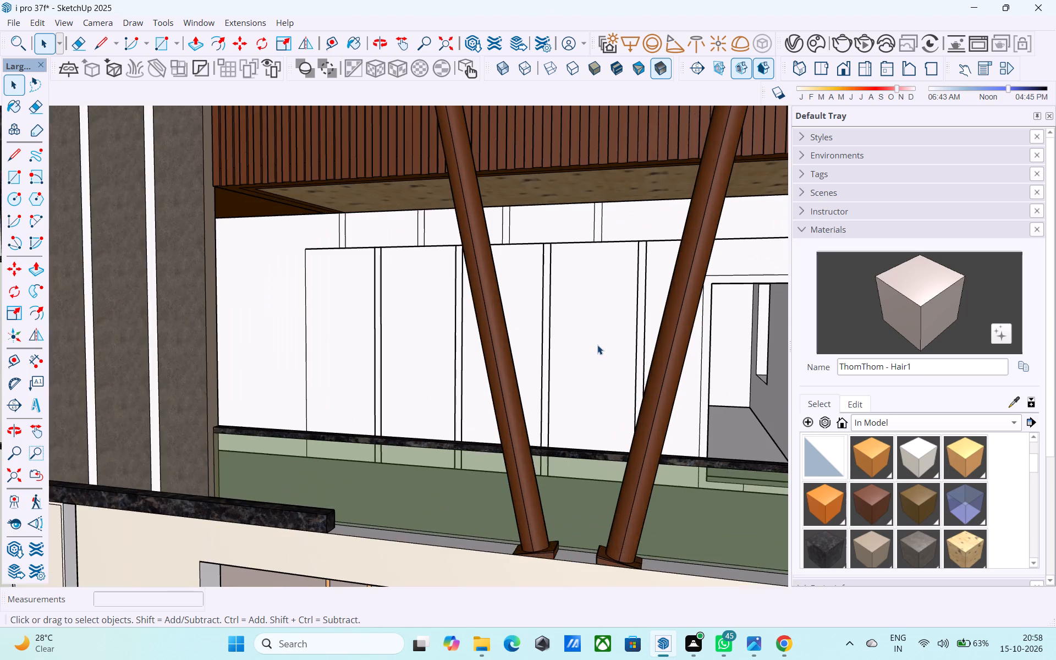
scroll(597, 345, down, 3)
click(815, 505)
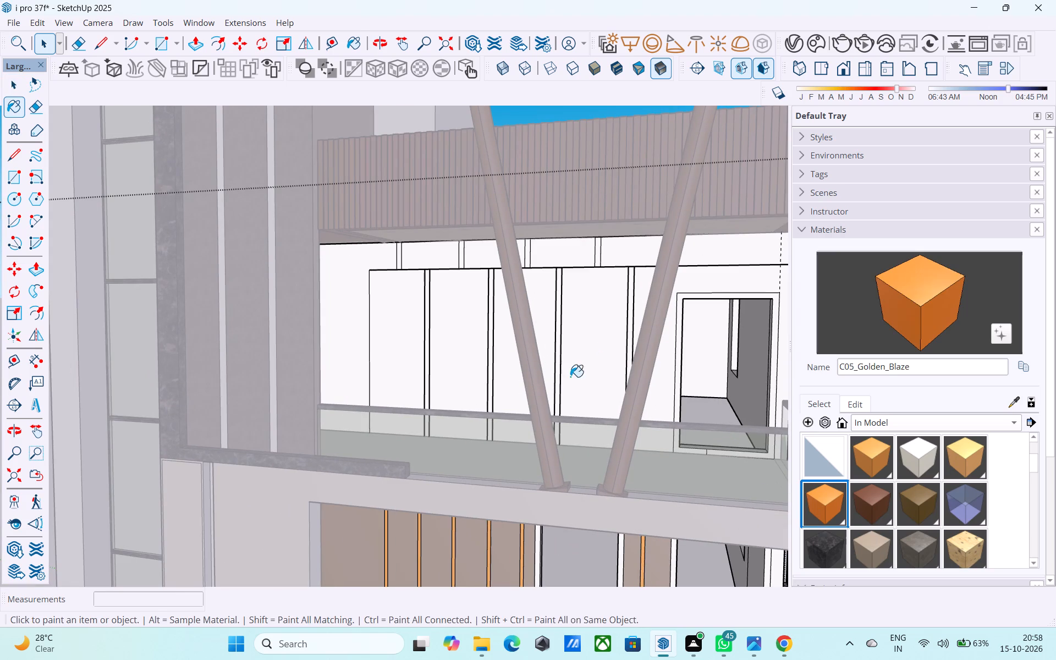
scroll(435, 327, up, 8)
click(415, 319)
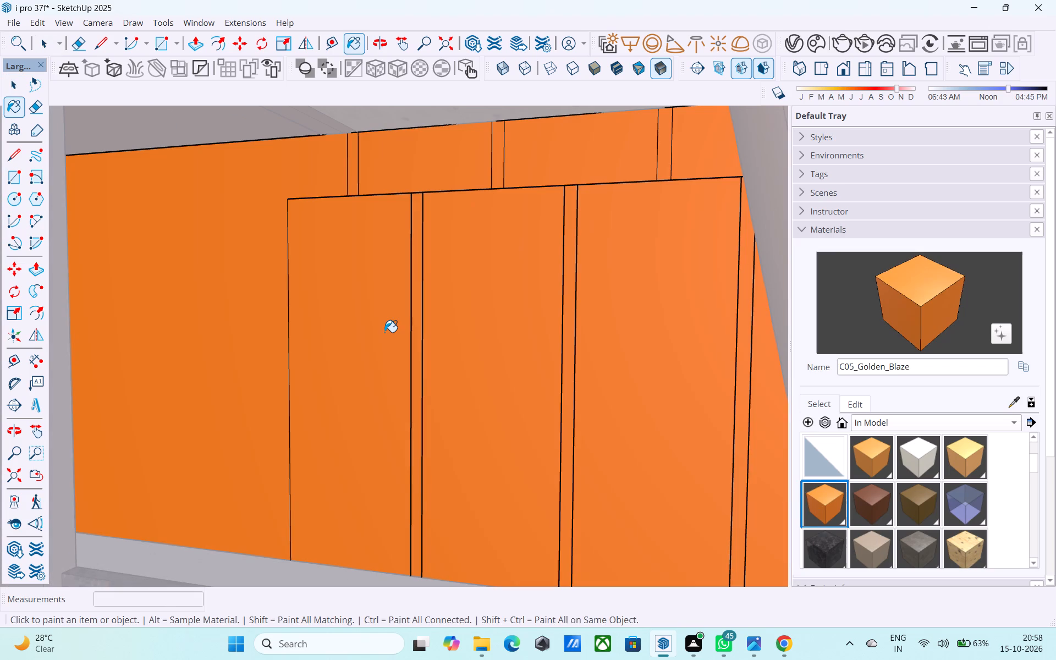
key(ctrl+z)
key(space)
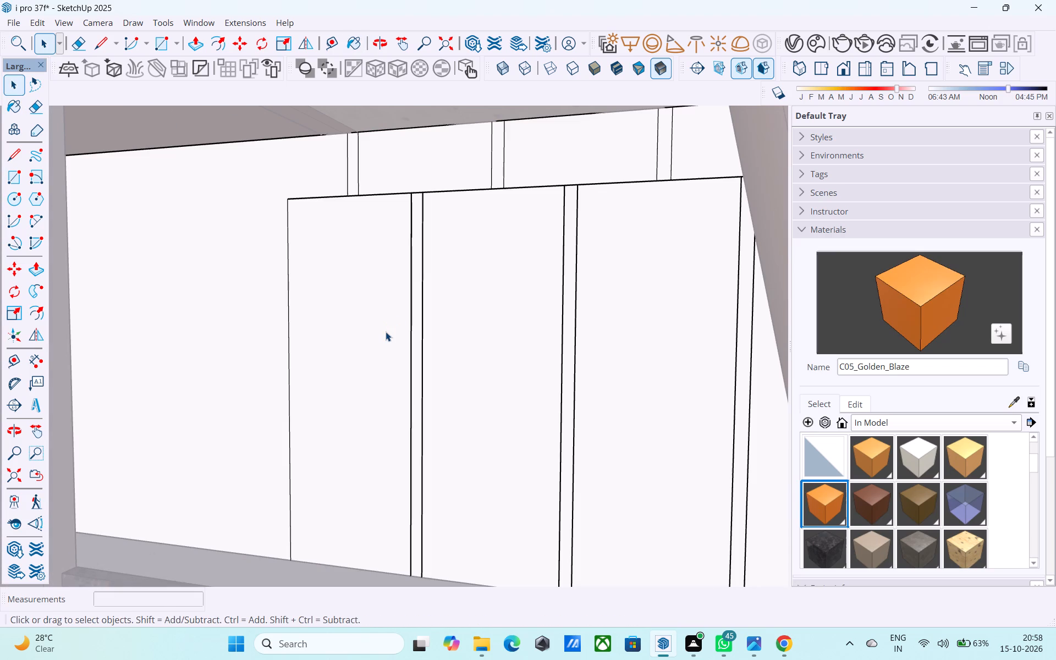
Trace 3" wide rectangles, about 8' 2" high, over the first two tall groove strips from the wall end farthest from the doorway.
scroll(386, 332, down, 4)
double_click(433, 340)
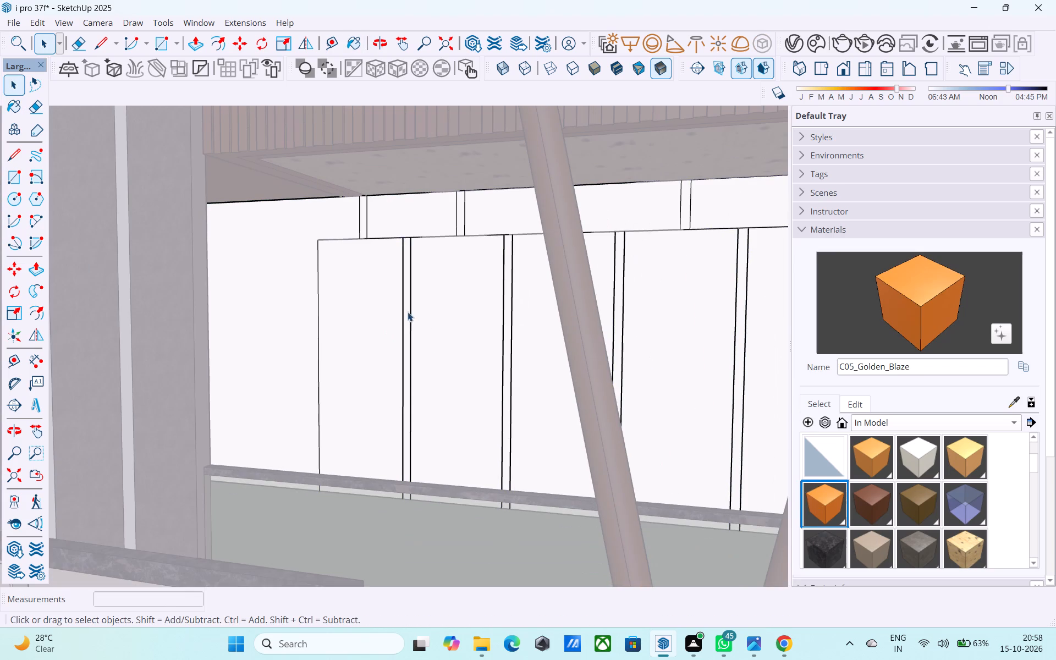
click(405, 311)
scroll(407, 312, up, 2)
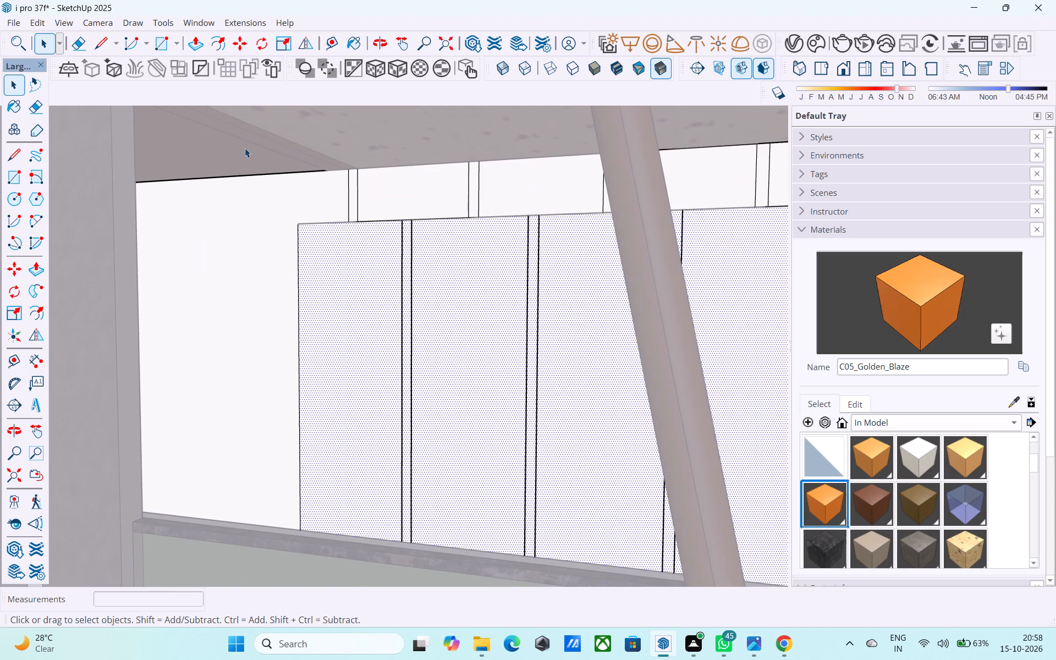
click(169, 38)
click(162, 40)
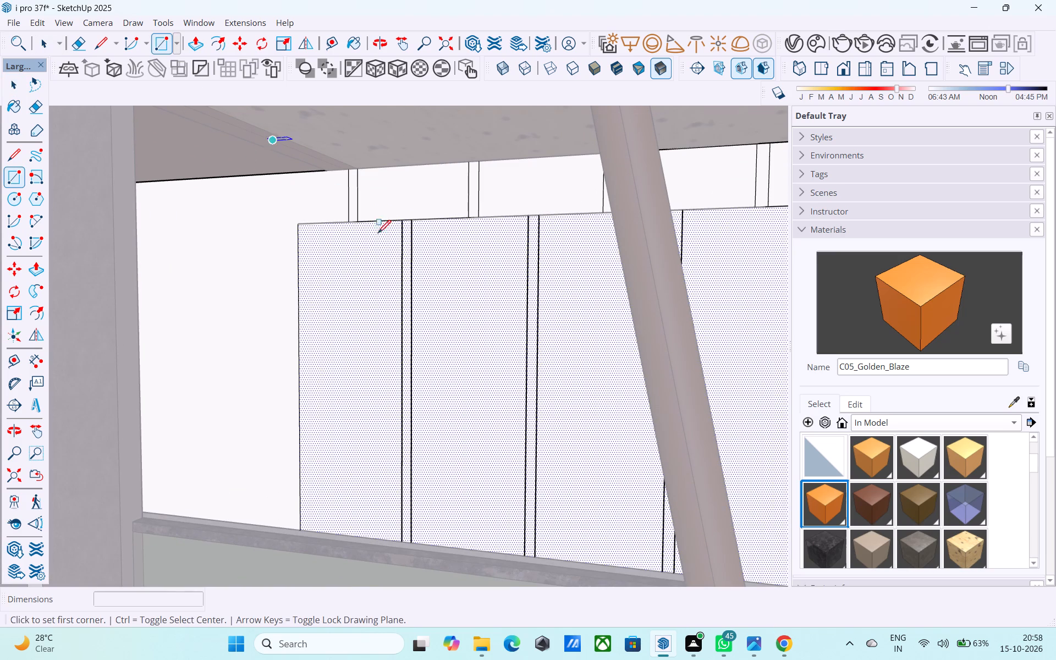
scroll(406, 245, up, 3)
click(400, 212)
scroll(402, 212, down, 6)
middle_drag(433, 430, 433, 433)
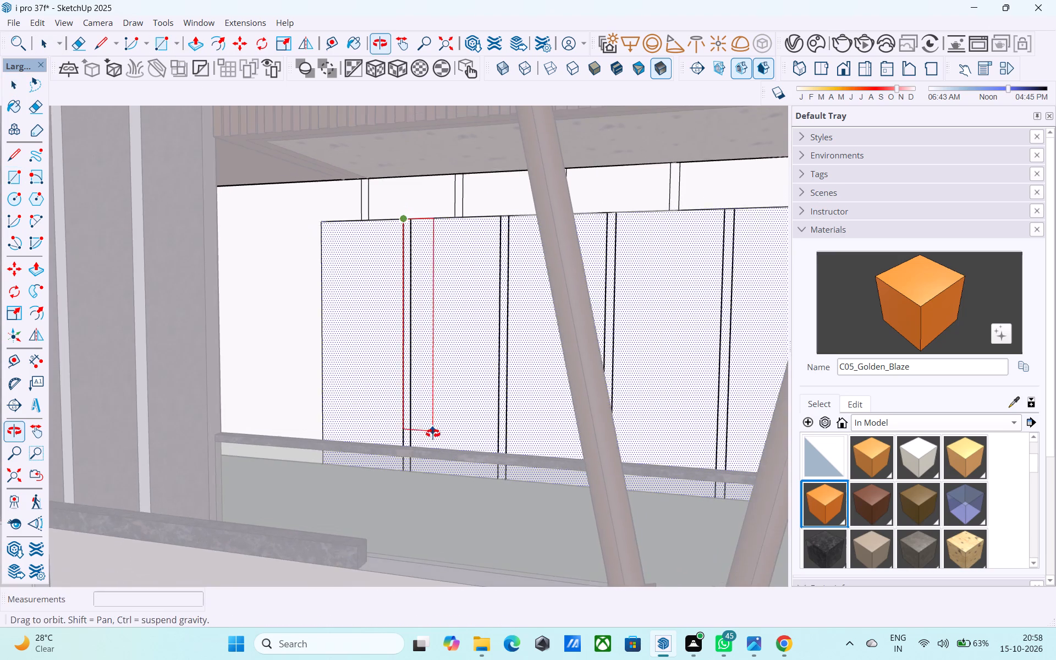
middle_drag(433, 433, 439, 454)
scroll(426, 465, up, 3)
click(410, 480)
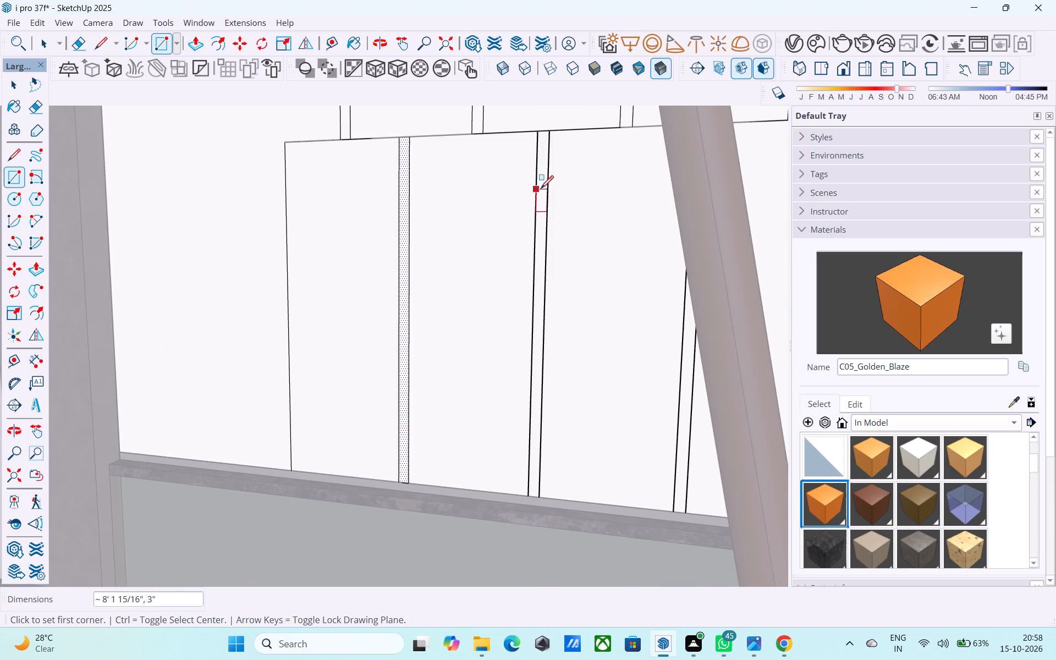
click(536, 130)
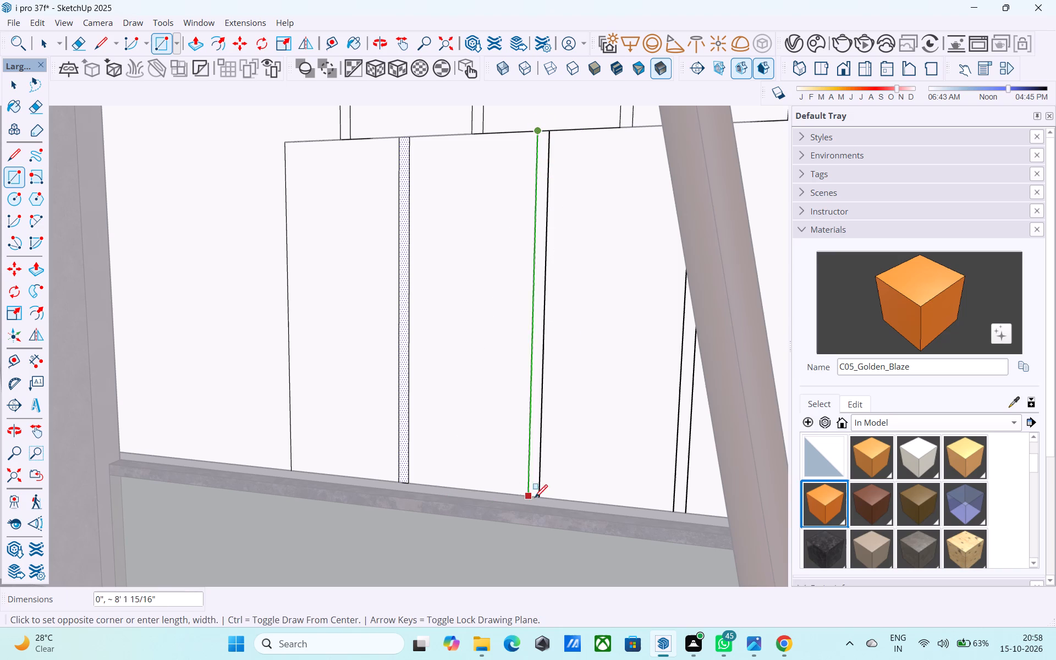
click(537, 495)
Trace a 3" wide rectangle, about 8' 2" high, over the third tall groove strip of the upper-balcony wall.
scroll(399, 491, down, 6)
middle_drag(566, 452, 524, 457)
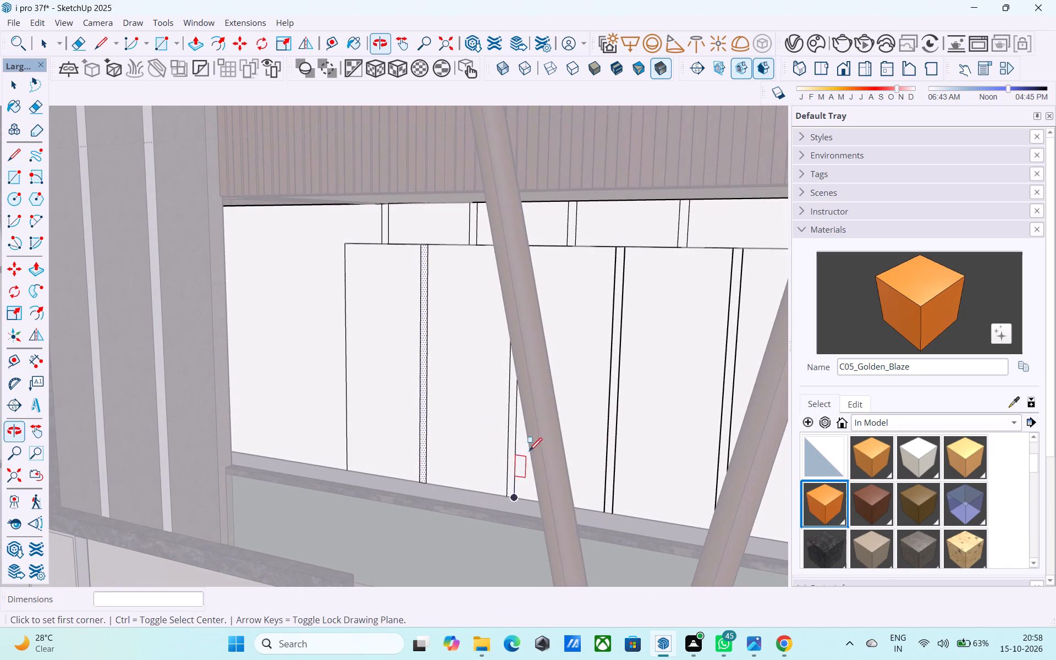
scroll(409, 428, down, 3)
middle_drag(381, 444, 516, 463)
scroll(580, 373, up, 5)
middle_drag(587, 353, 609, 307)
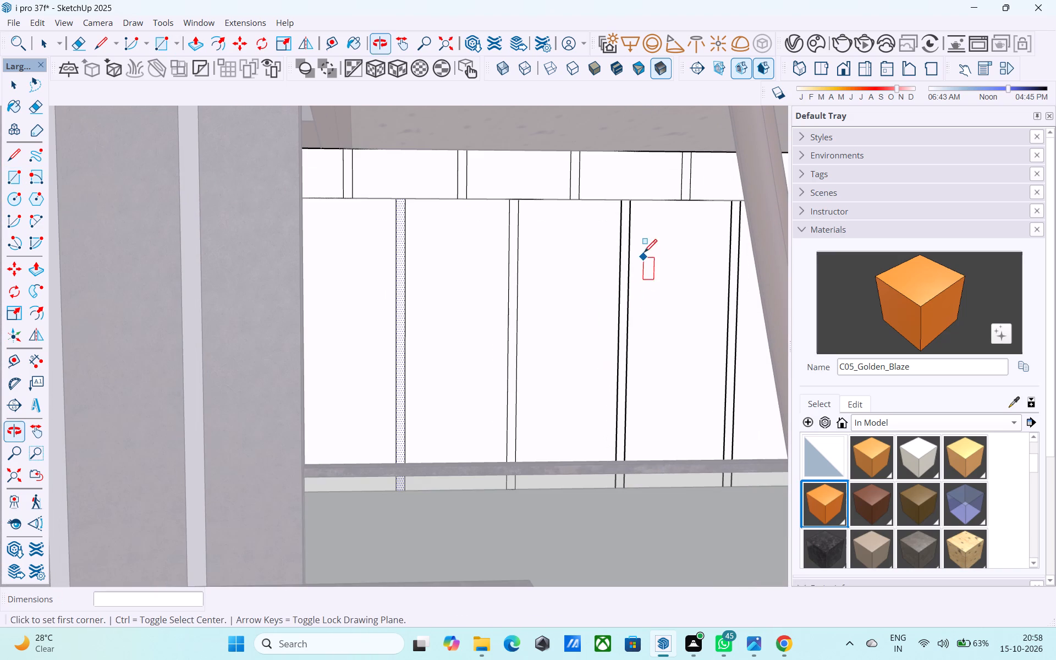
click(634, 199)
scroll(626, 221, down, 4)
scroll(621, 343, down, 1)
middle_drag(621, 348, 610, 399)
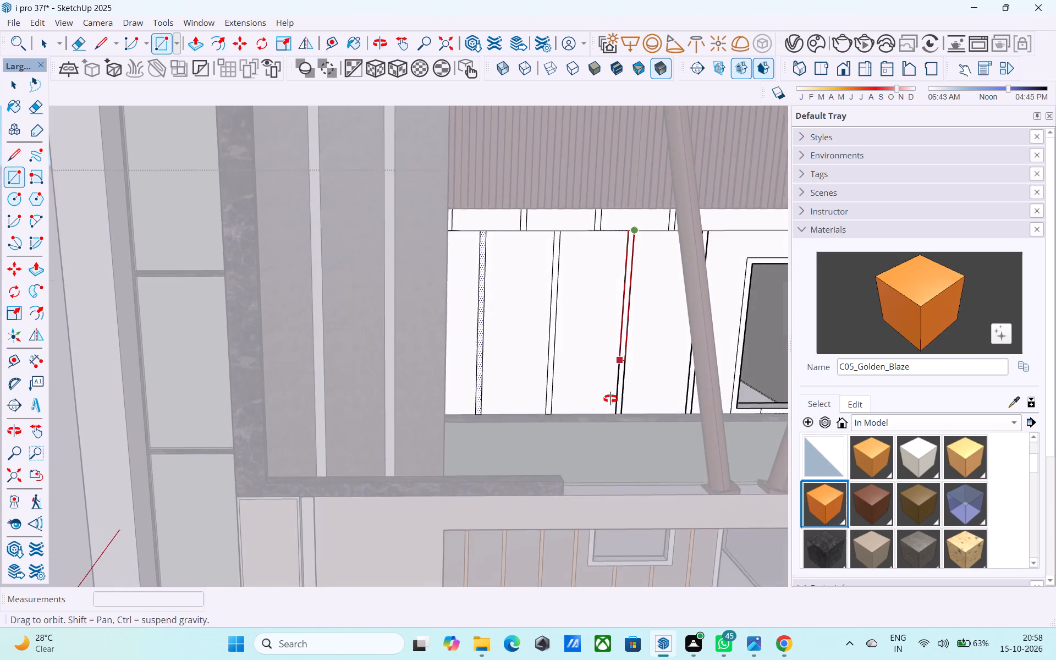
middle_drag(610, 399, 613, 447)
scroll(615, 443, up, 10)
click(603, 403)
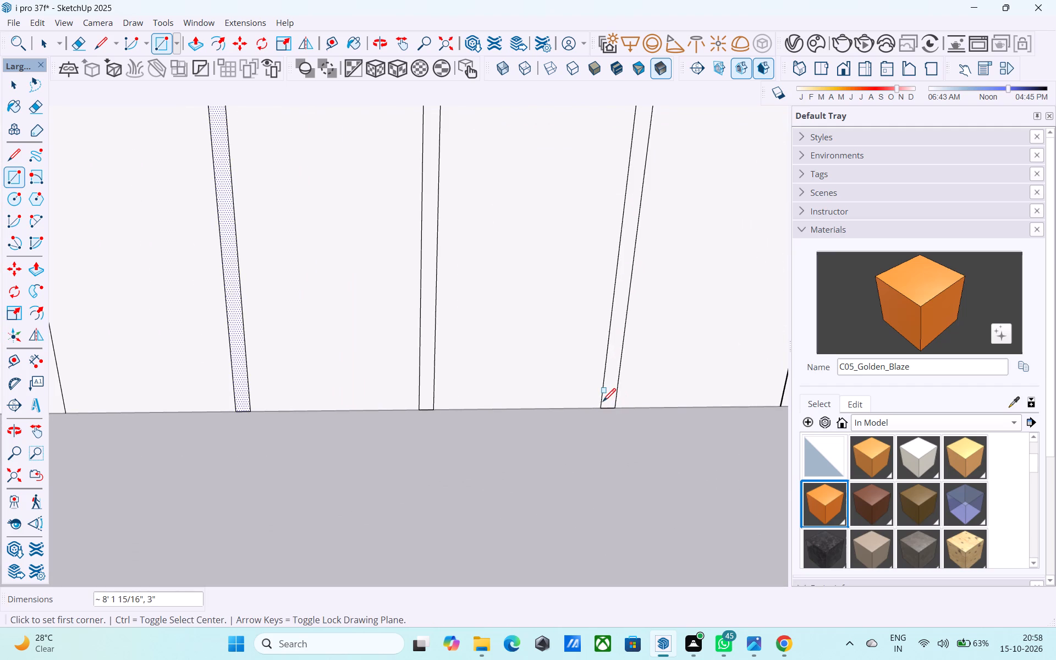
Trace a 3" wide rectangle, about 8' 2" high, over the tall groove strip nearest the balcony doorway.
scroll(463, 428, down, 11)
middle_drag(573, 395, 421, 355)
scroll(532, 313, up, 4)
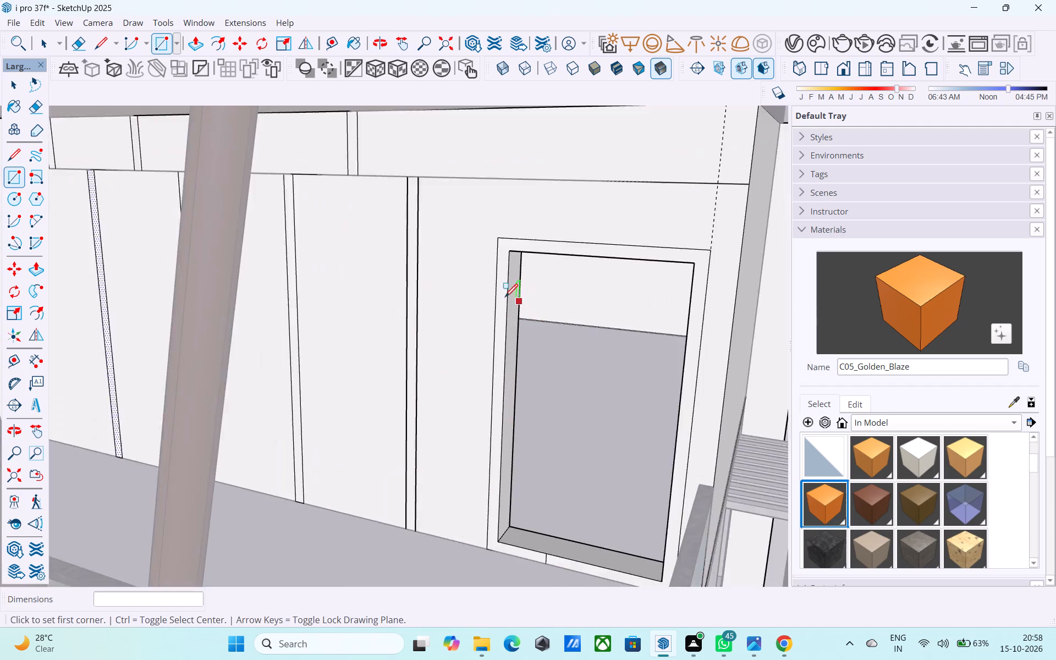
middle_drag(501, 297, 489, 285)
click(400, 163)
scroll(415, 226, down, 2)
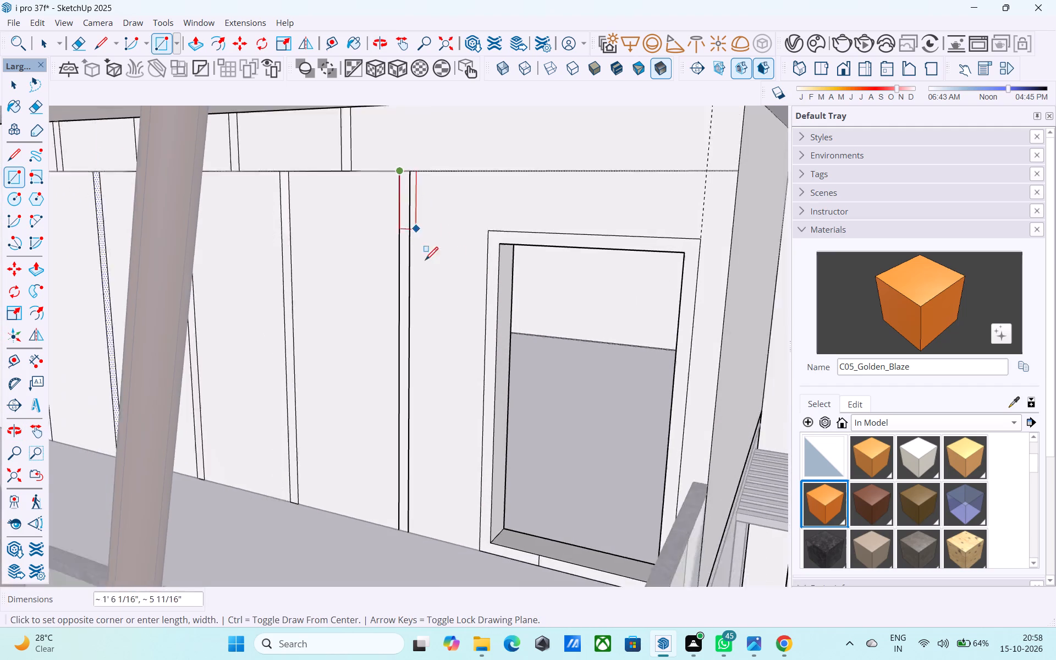
scroll(425, 261, down, 2)
middle_drag(409, 485, 404, 483)
scroll(402, 486, up, 5)
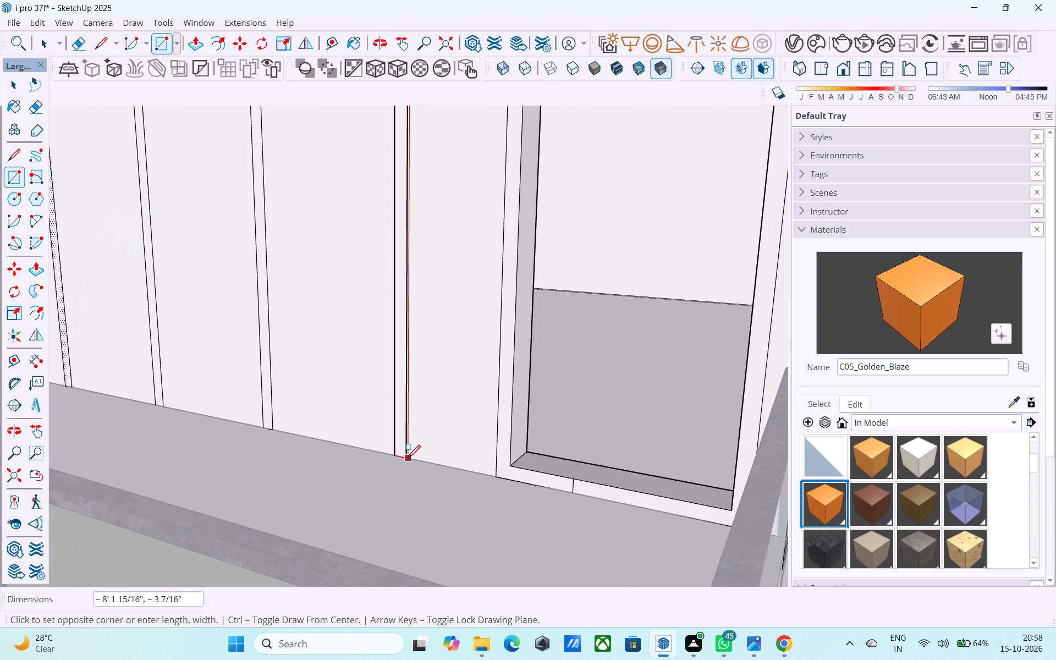
click(409, 454)
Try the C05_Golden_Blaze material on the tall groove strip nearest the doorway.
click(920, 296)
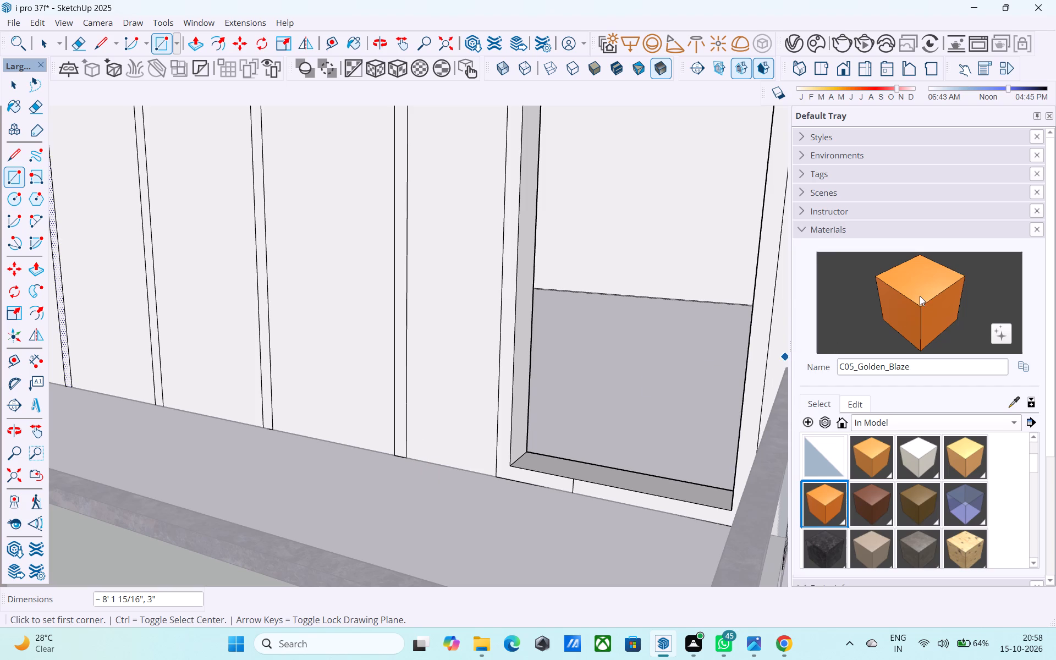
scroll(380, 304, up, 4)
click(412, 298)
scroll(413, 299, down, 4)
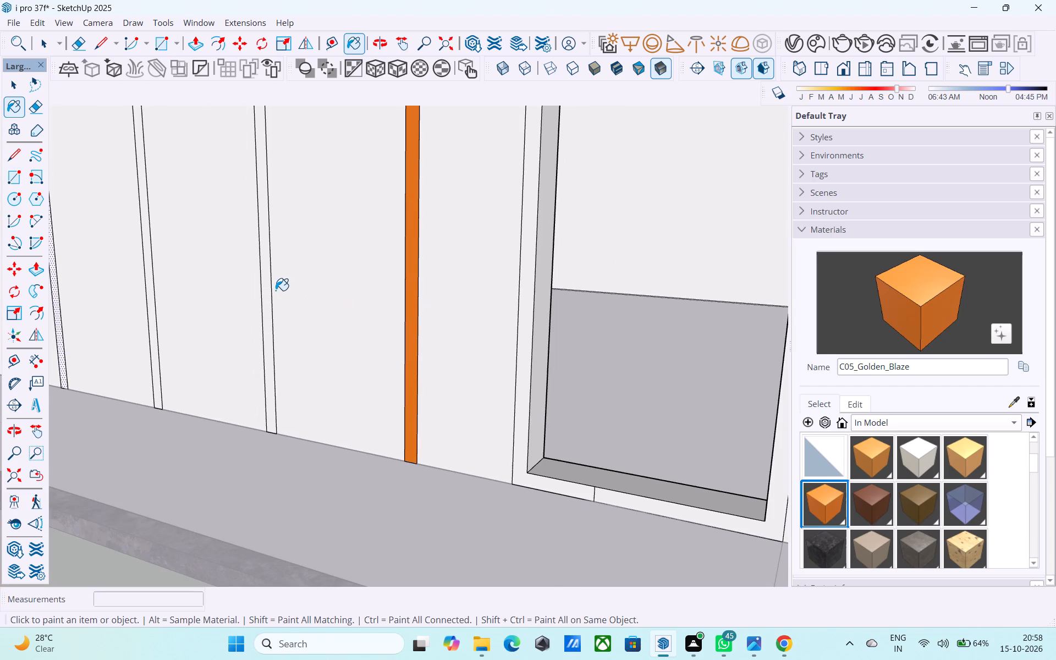
Paint the four tall groove strips of the upper-balcony wall with the B04_Peach_Ember material.
click(871, 470)
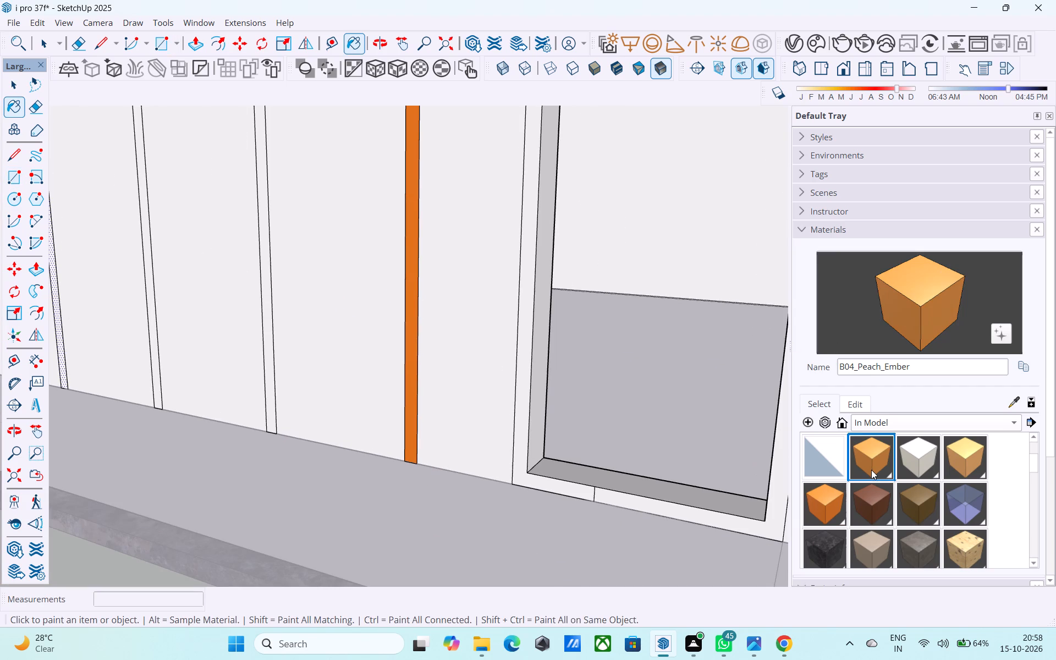
scroll(422, 375, up, 2)
click(410, 366)
scroll(430, 382, down, 7)
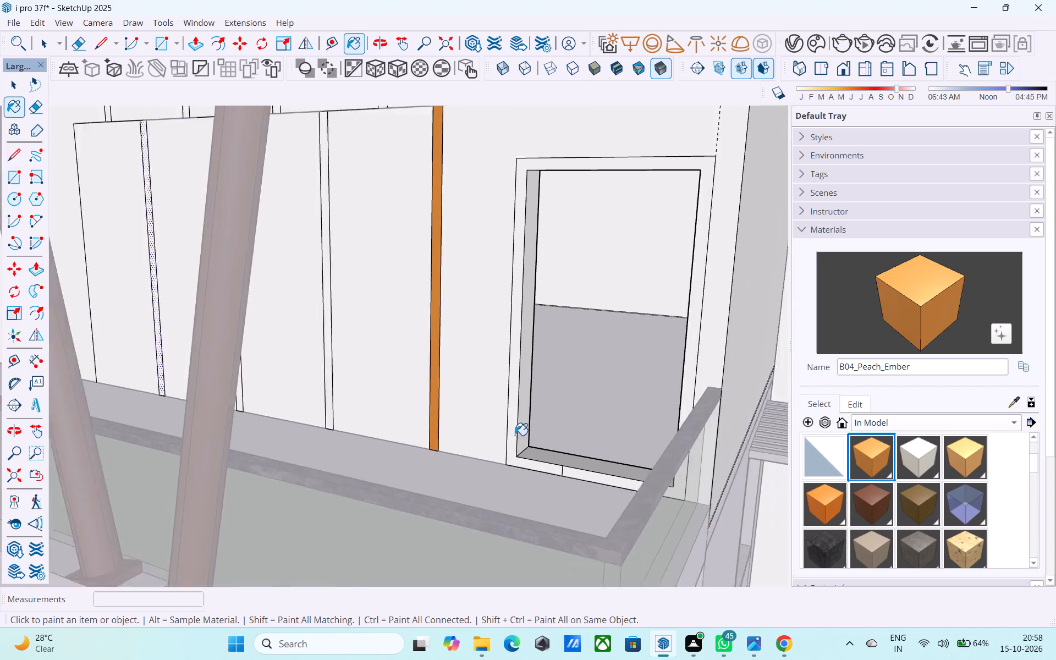
scroll(515, 435, down, 1)
middle_drag(367, 384, 358, 384)
scroll(356, 383, up, 3)
click(342, 373)
scroll(530, 413, down, 5)
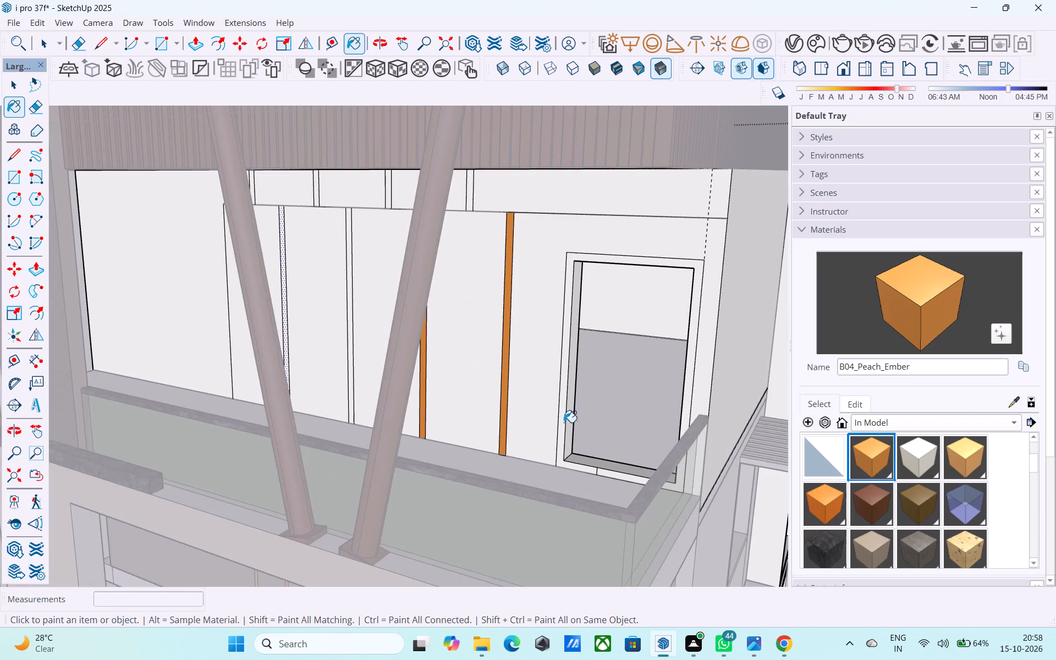
middle_drag(241, 355, 366, 376)
scroll(364, 371, up, 3)
click(447, 375)
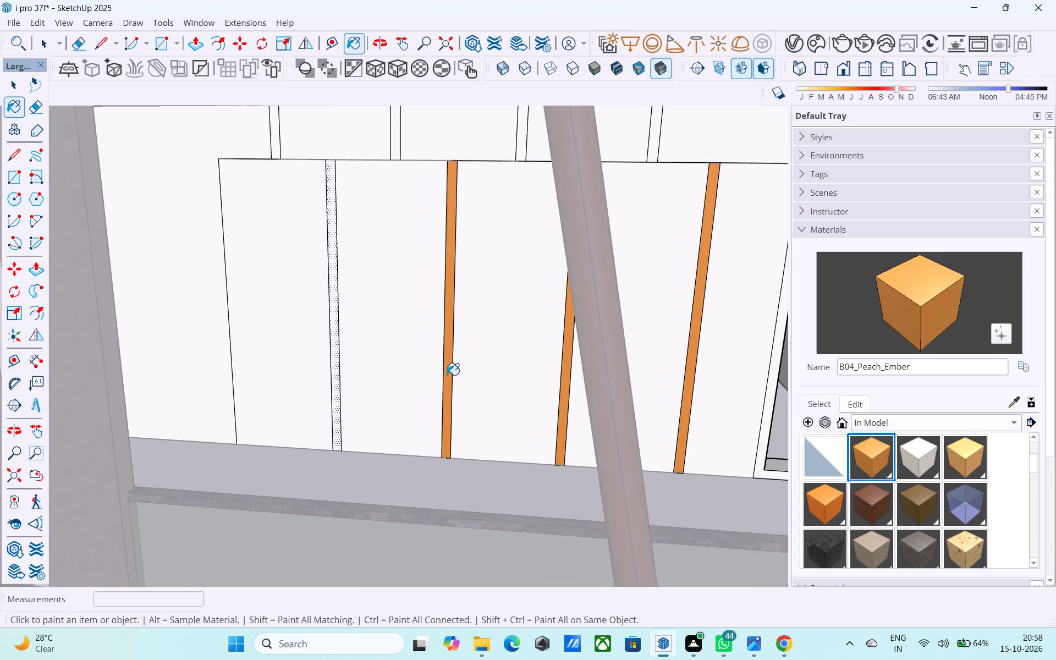
click(331, 352)
click(337, 351)
Paint the four short groove strips in the band above the tall panels with the B04_Peach_Ember material.
scroll(297, 380, down, 9)
middle_drag(408, 422, 263, 318)
scroll(312, 297, up, 5)
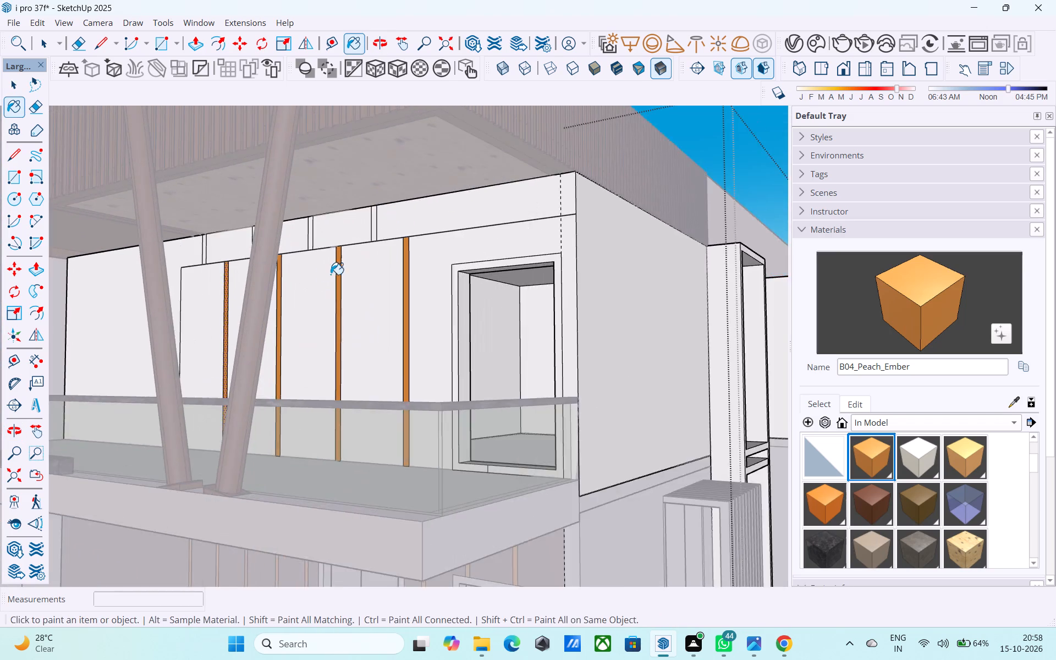
scroll(331, 274, up, 4)
click(386, 218)
scroll(306, 225, up, 3)
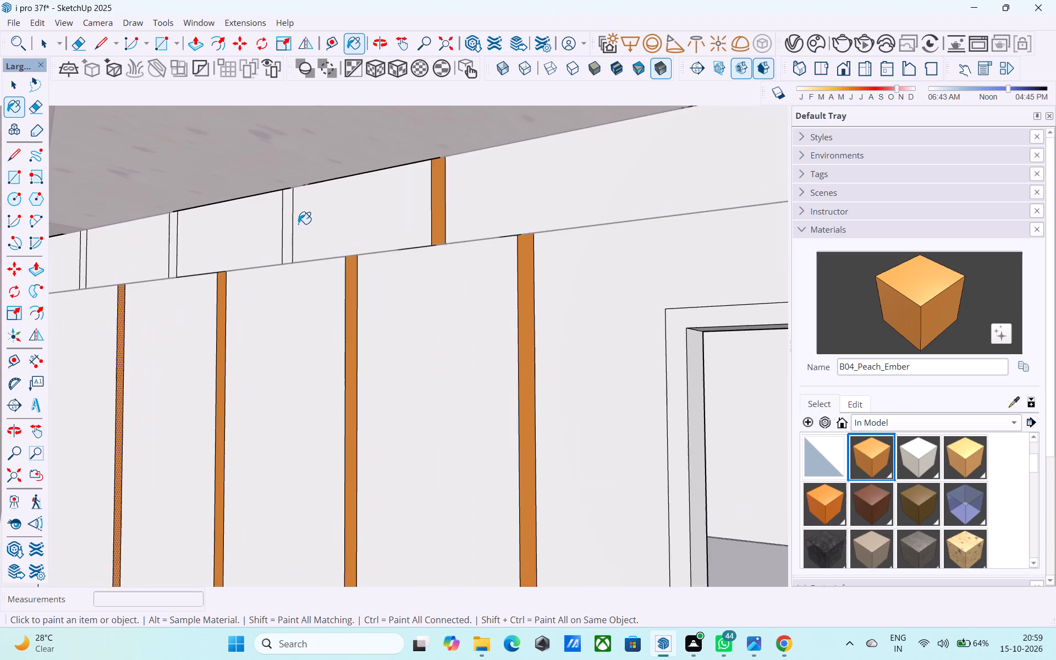
scroll(298, 224, up, 3)
click(289, 224)
scroll(289, 224, up, 1)
scroll(314, 226, down, 10)
scroll(204, 278, down, 1)
middle_drag(208, 279, 314, 293)
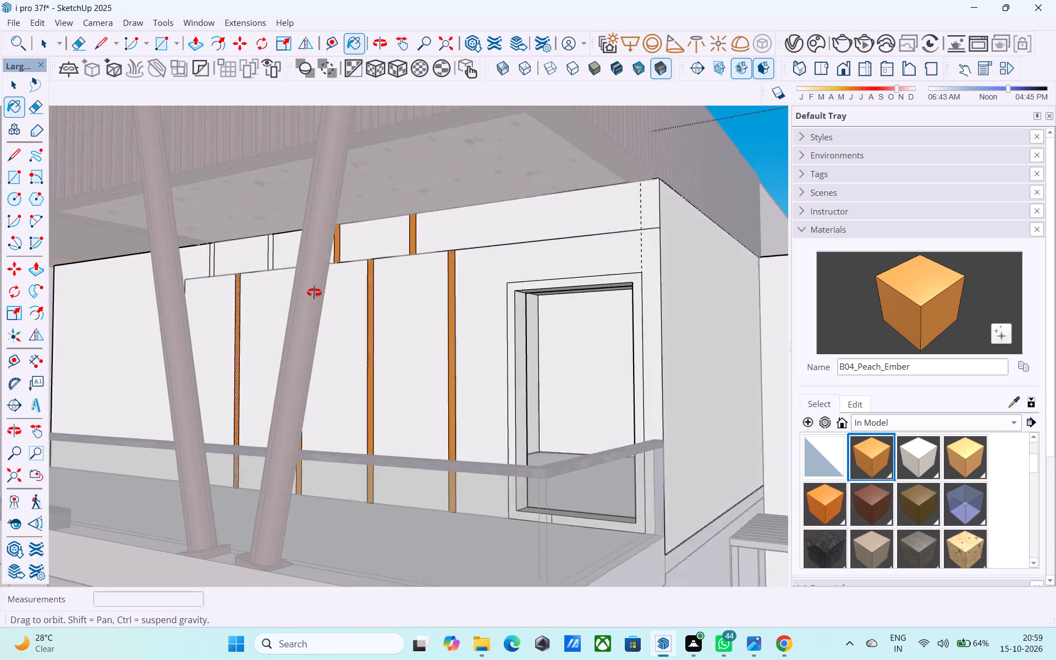
middle_drag(314, 293, 346, 294)
scroll(346, 291, up, 4)
click(338, 263)
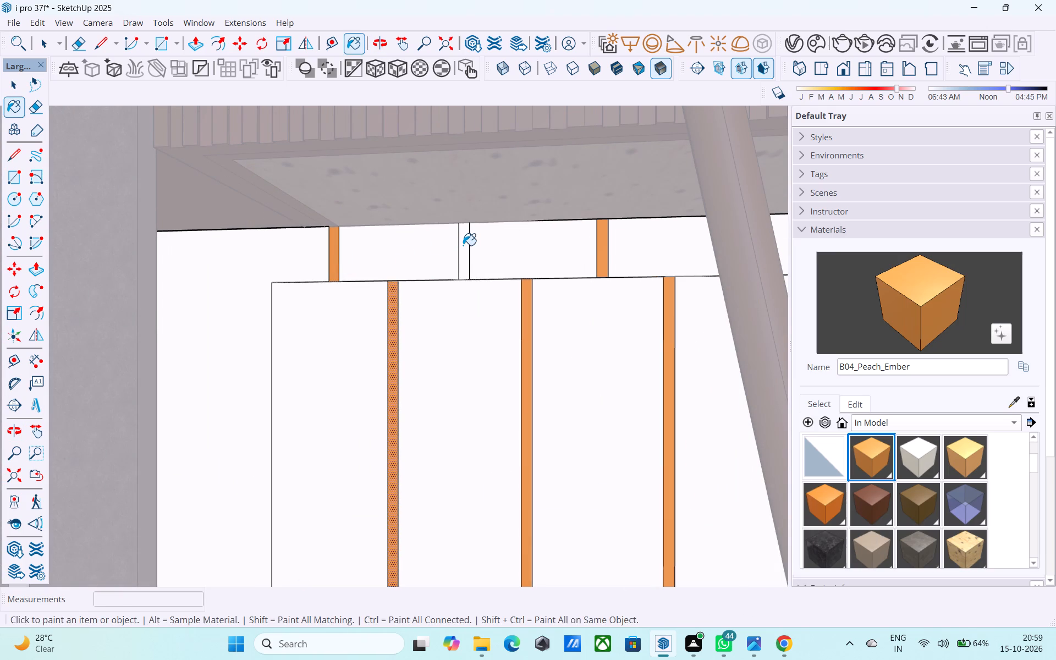
click(463, 245)
scroll(462, 245, down, 9)
middle_drag(431, 298, 365, 308)
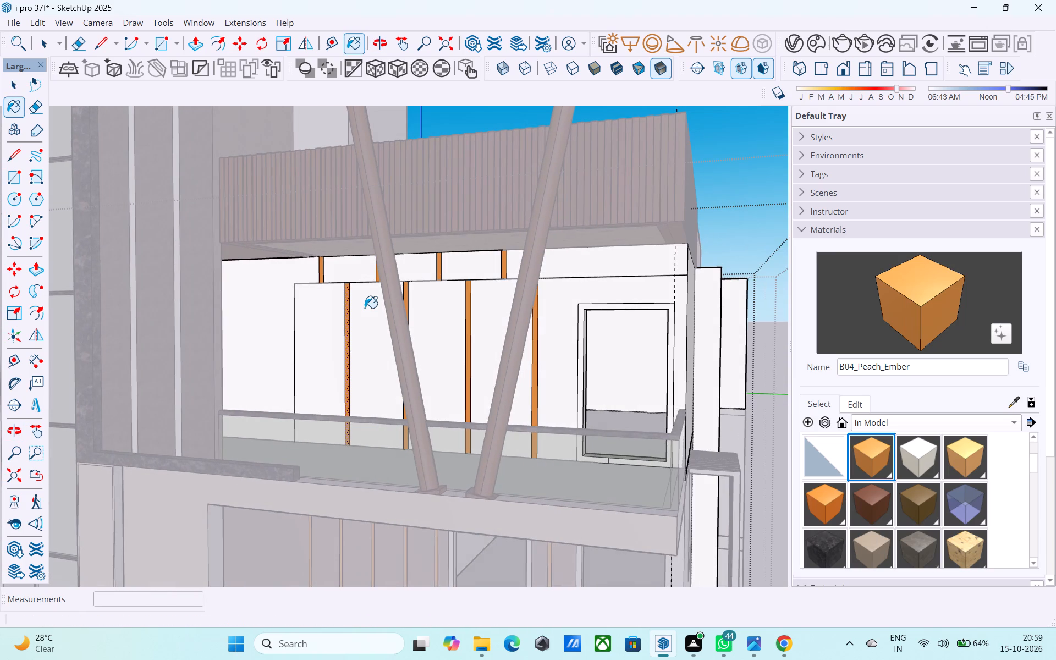
key(space)
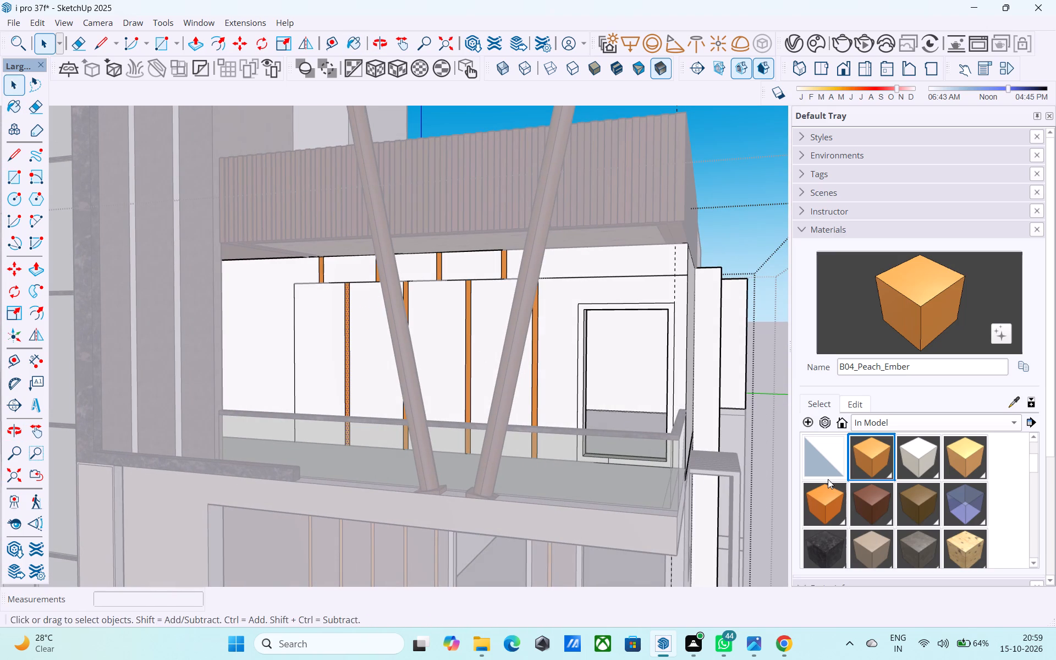
Paint the upper-balcony wall's panels, the band above them and the remaining wall around the groove strips with the Plaster_02_1K material.
scroll(832, 476, down, 1)
scroll(846, 479, up, 2)
scroll(856, 475, down, 2)
click(879, 494)
middle_drag(698, 370, 632, 362)
scroll(490, 325, up, 2)
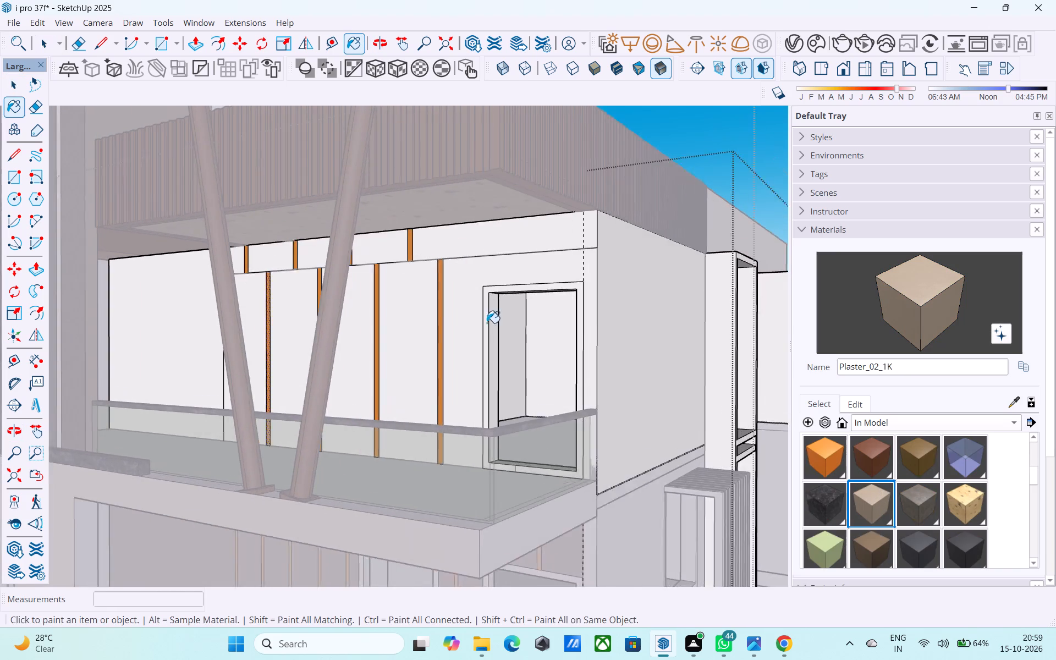
click(467, 295)
click(452, 227)
click(372, 248)
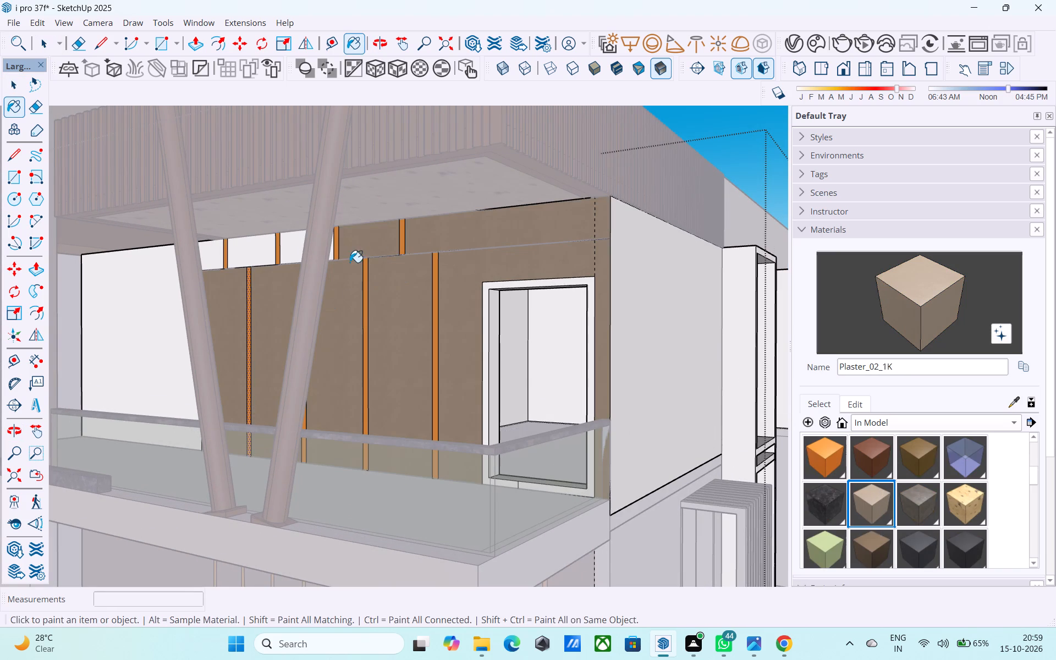
middle_drag(364, 276, 409, 305)
click(332, 261)
scroll(427, 300, down, 3)
middle_drag(277, 324, 337, 309)
scroll(332, 290, up, 2)
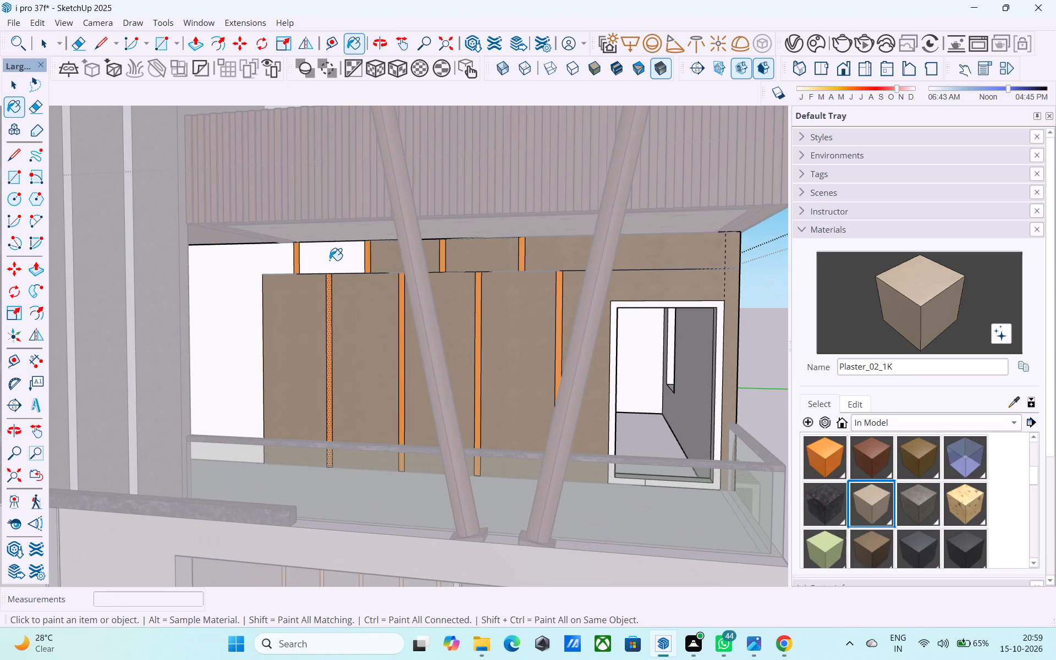
click(329, 258)
click(243, 282)
middle_drag(455, 387, 401, 392)
scroll(401, 392, down, 3)
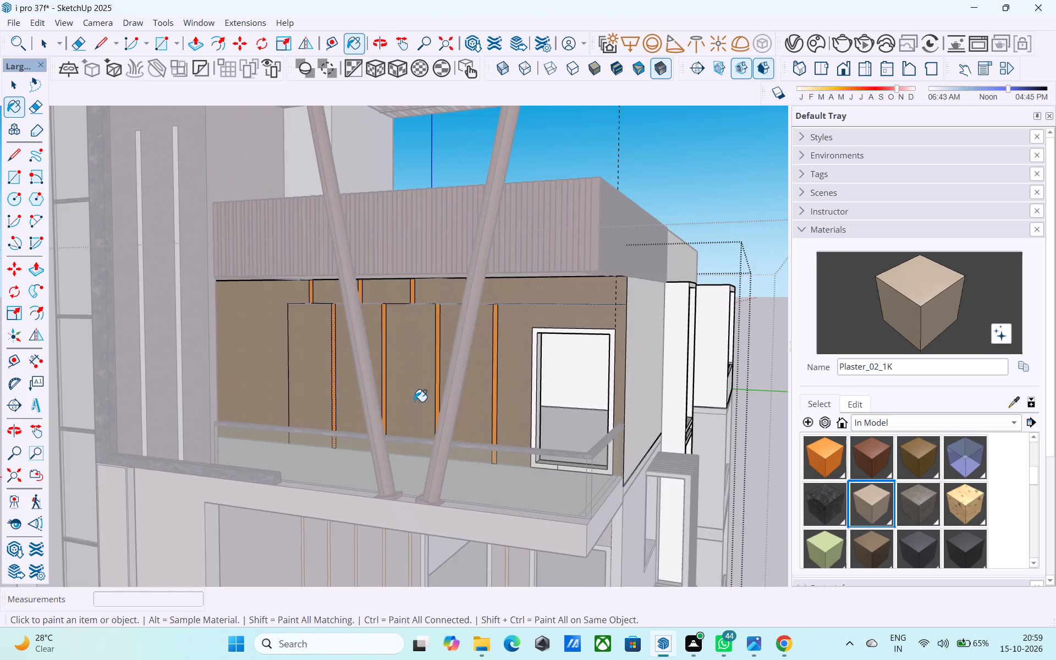
scroll(414, 402, down, 2)
middle_drag(415, 403, 402, 346)
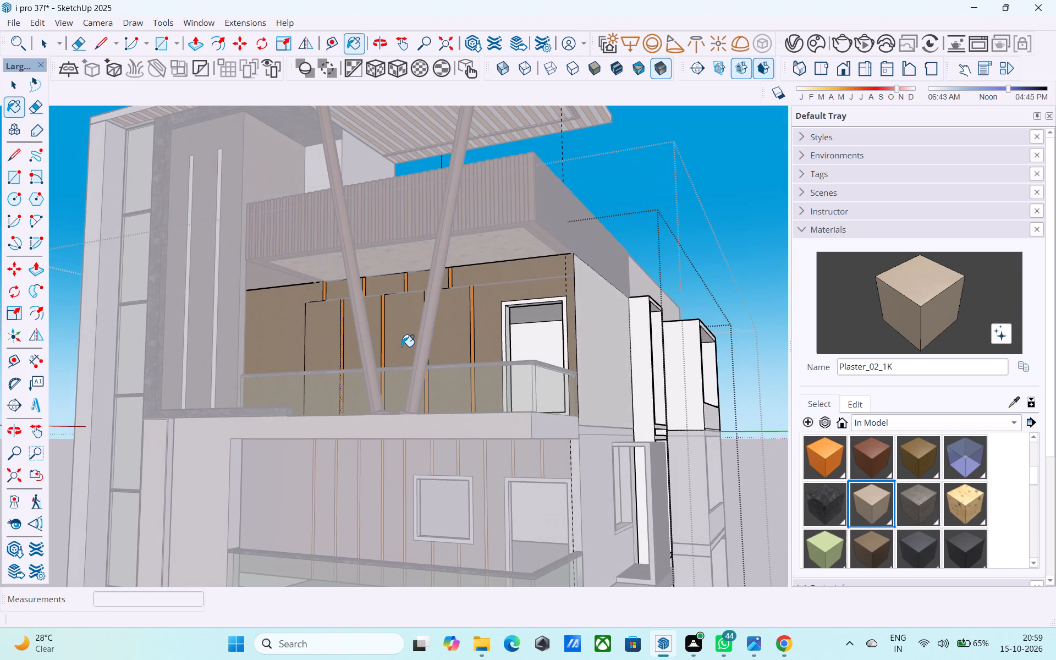
key(space)
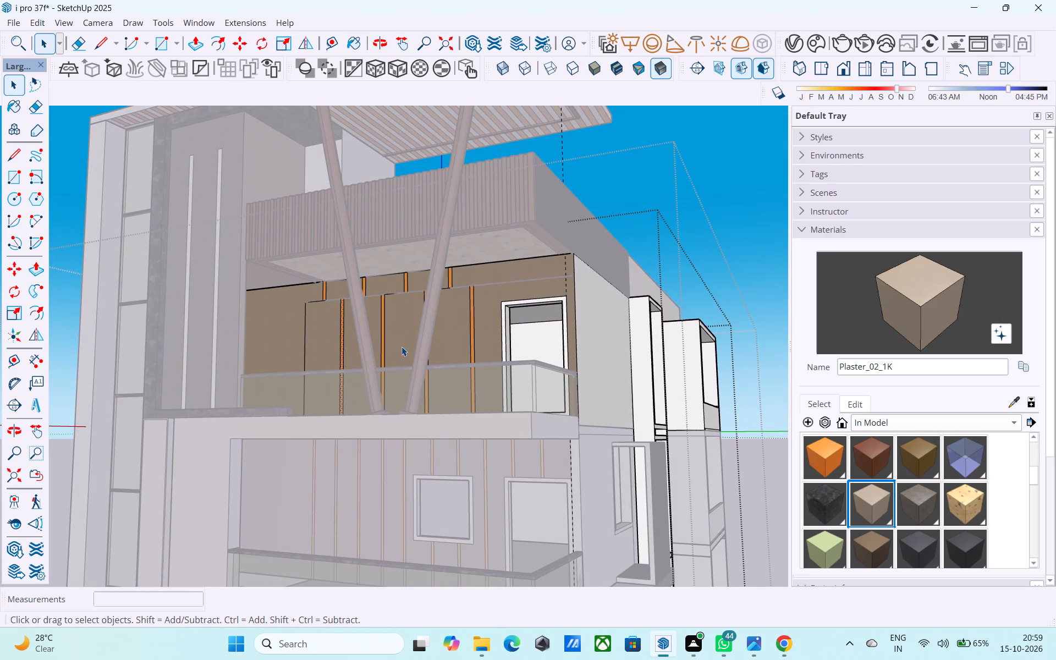
Close the wall group and examine the whole house from the front facade round to both side elevations.
scroll(329, 276, down, 8)
middle_drag(338, 345, 342, 461)
click(530, 204)
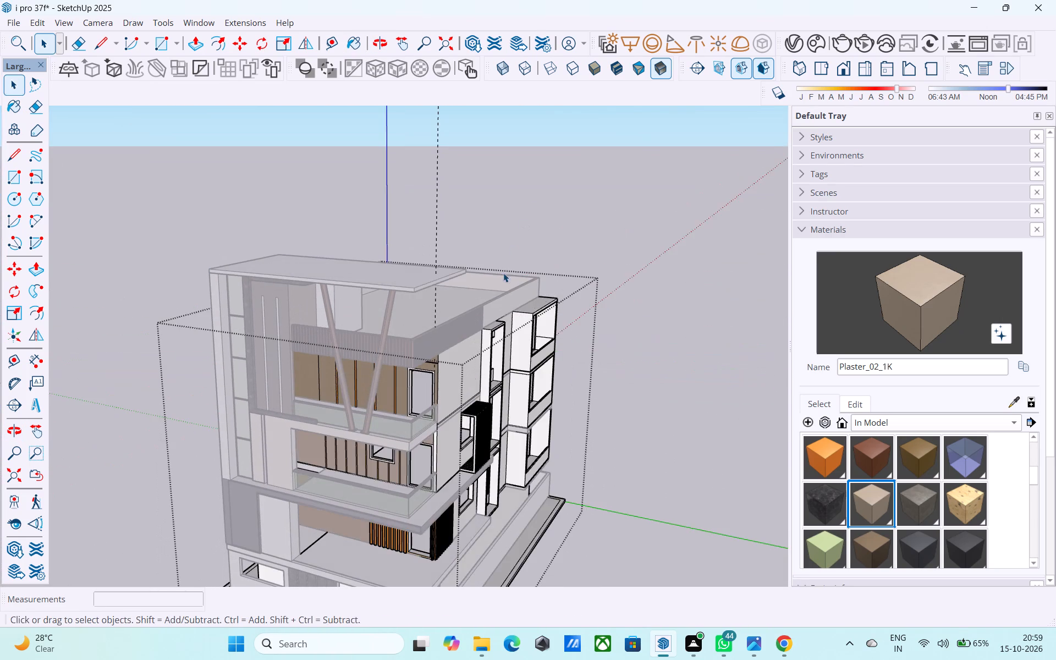
middle_drag(502, 274, 514, 232)
click(541, 212)
middle_drag(441, 294, 593, 211)
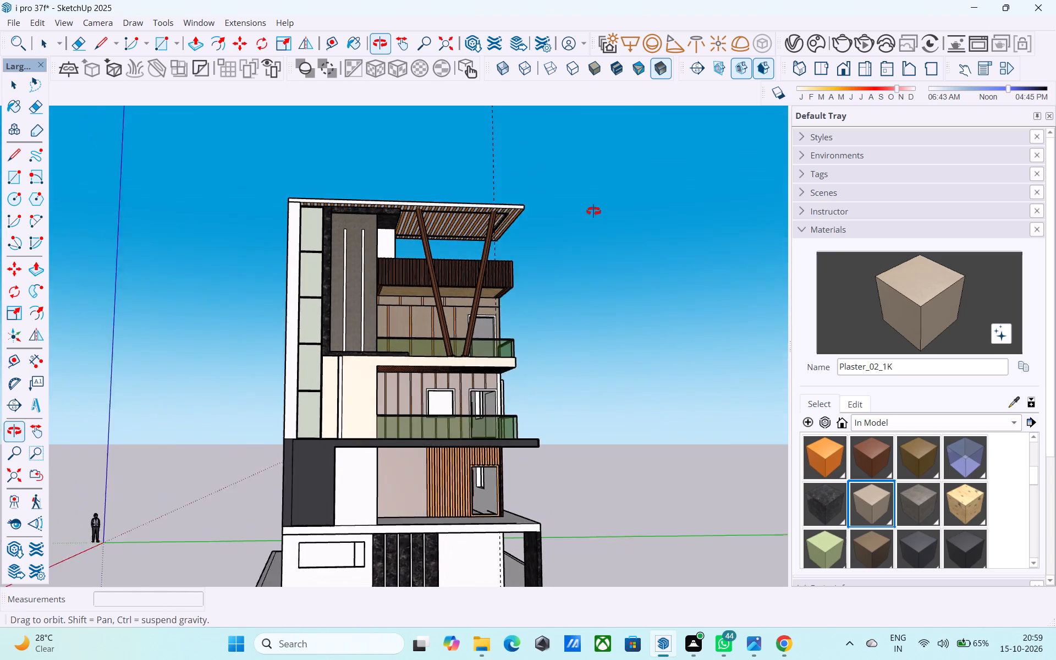
middle_drag(593, 211, 591, 210)
middle_drag(484, 359, 443, 348)
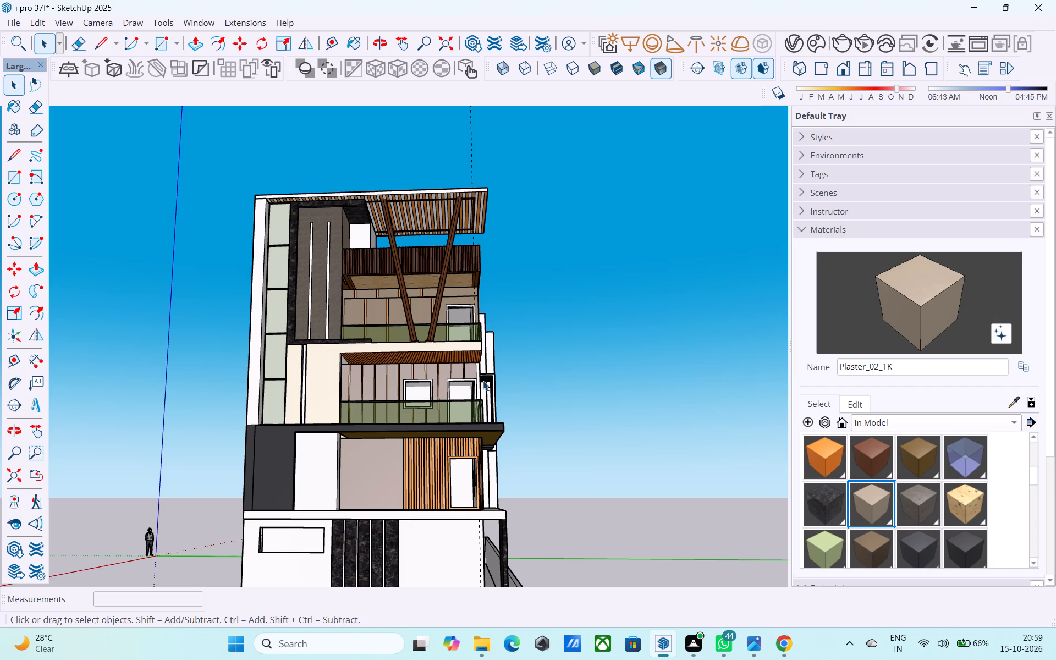
middle_drag(486, 385, 486, 409)
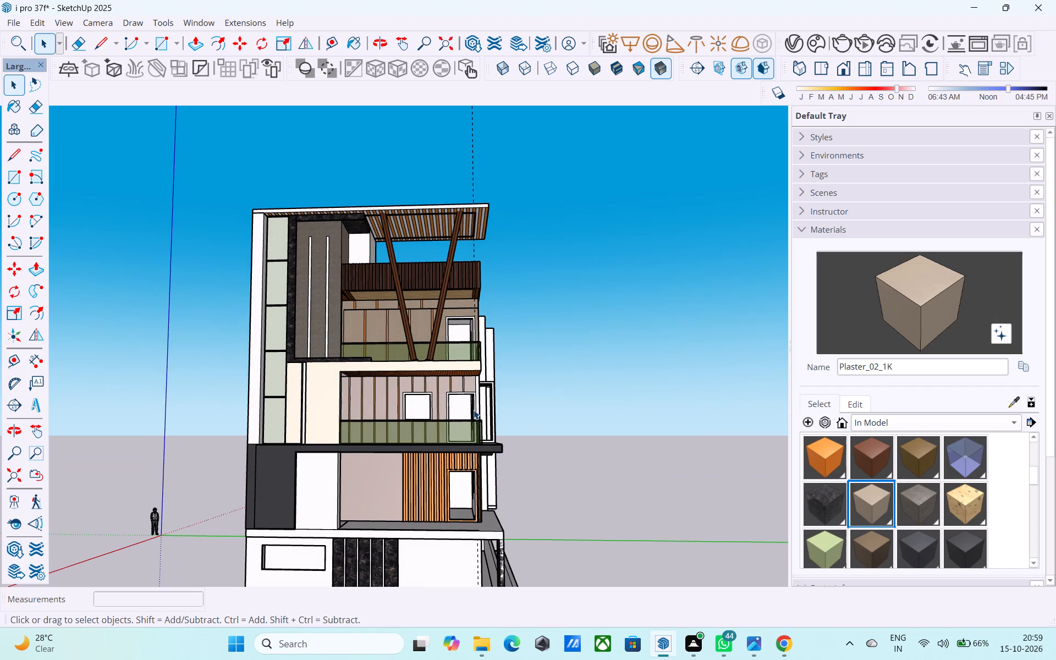
middle_drag(472, 410, 411, 412)
middle_drag(413, 411, 405, 457)
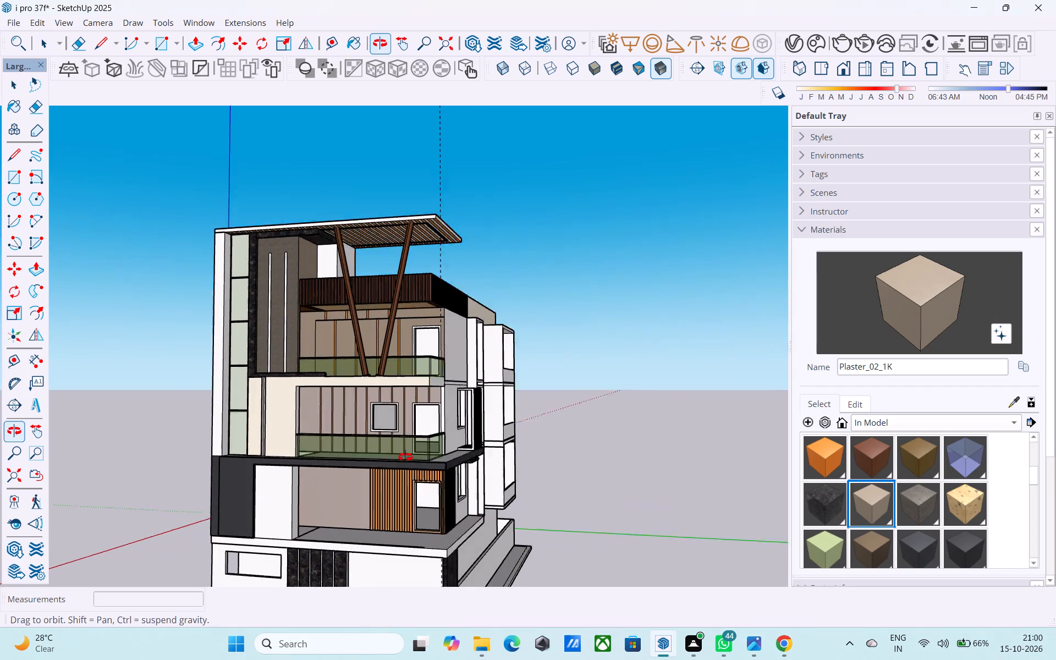
middle_drag(405, 457, 408, 468)
scroll(390, 417, up, 6)
middle_drag(391, 395, 255, 463)
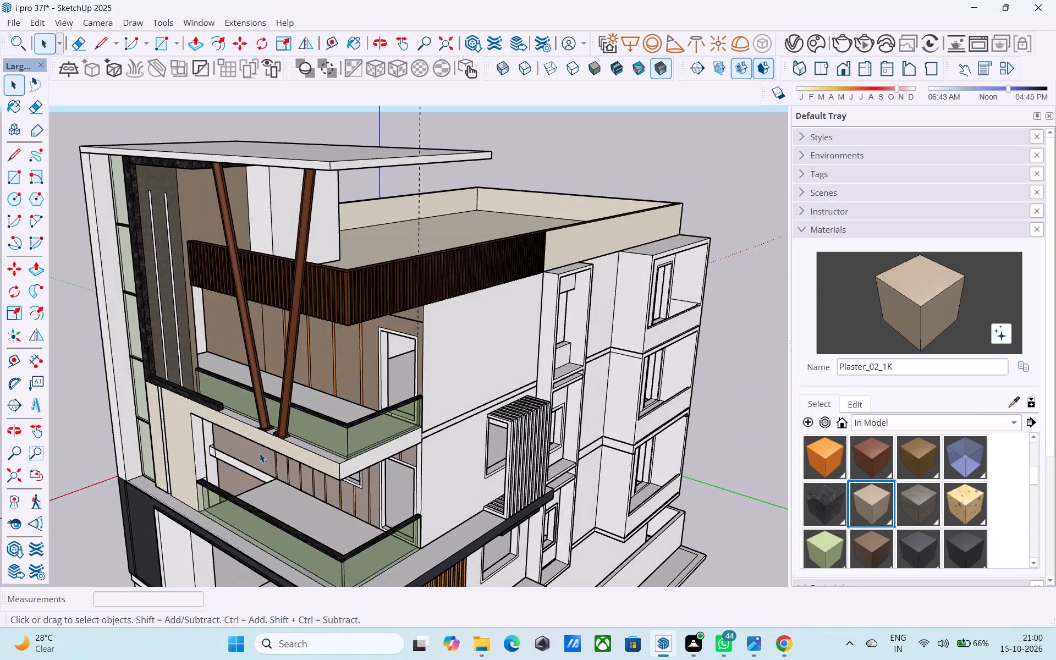
scroll(259, 452, down, 1)
middle_drag(259, 451, 294, 340)
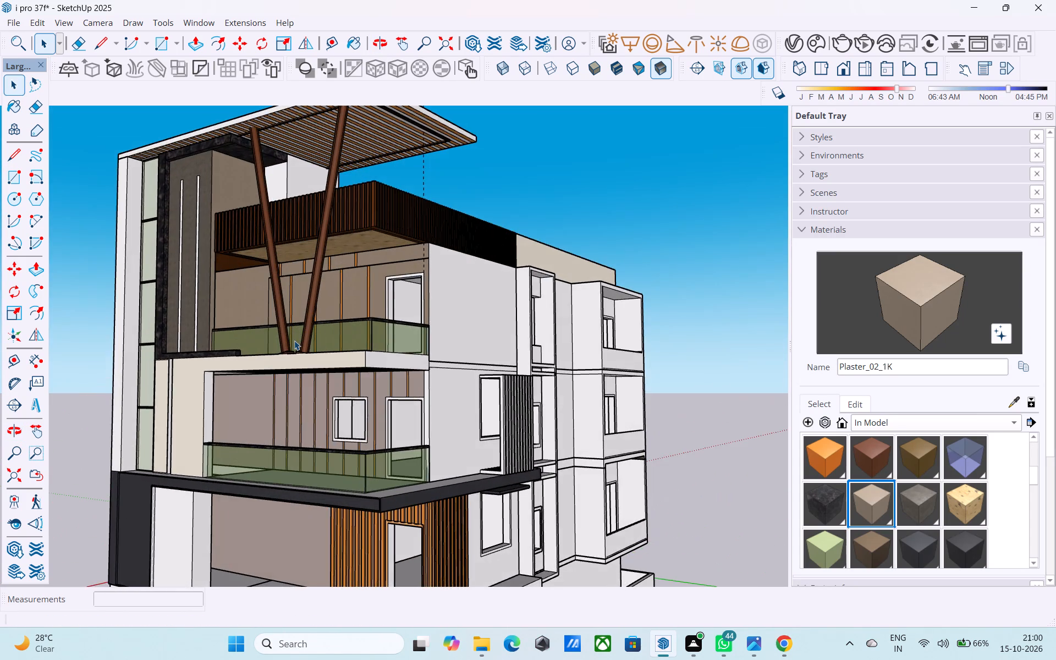
scroll(294, 340, down, 3)
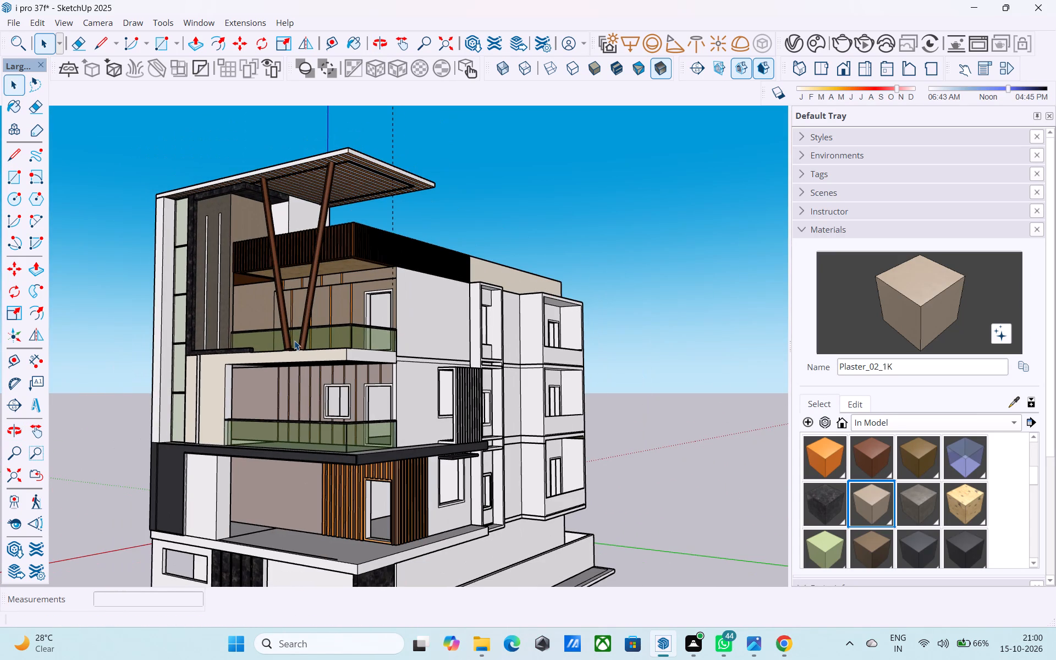
middle_drag(294, 340, 260, 348)
scroll(259, 349, down, 3)
middle_drag(426, 394, 213, 408)
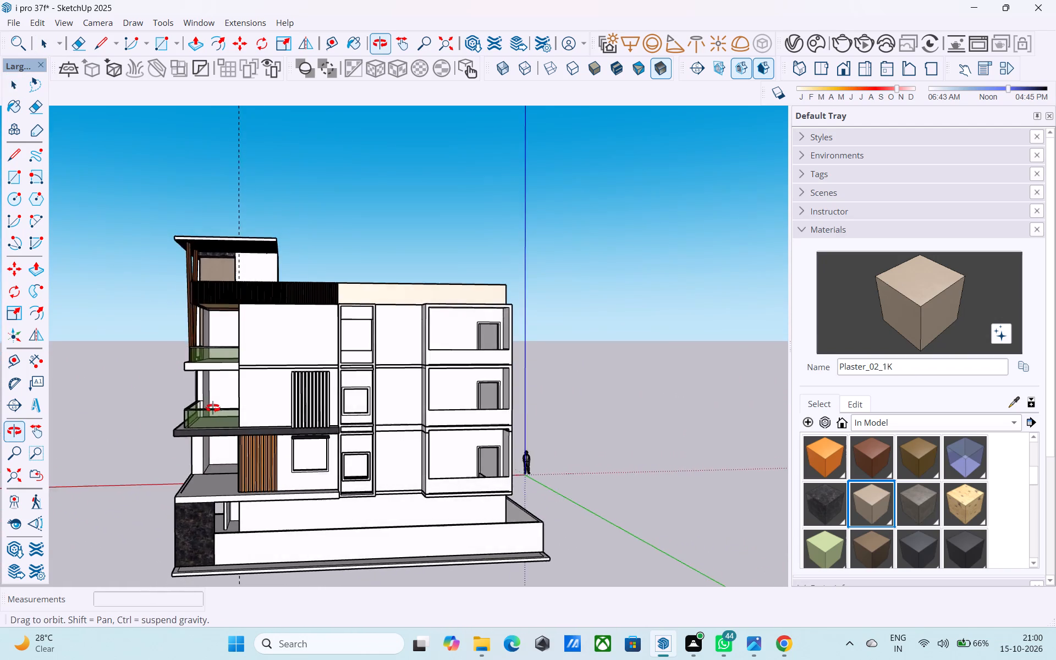
middle_drag(213, 408, 388, 414)
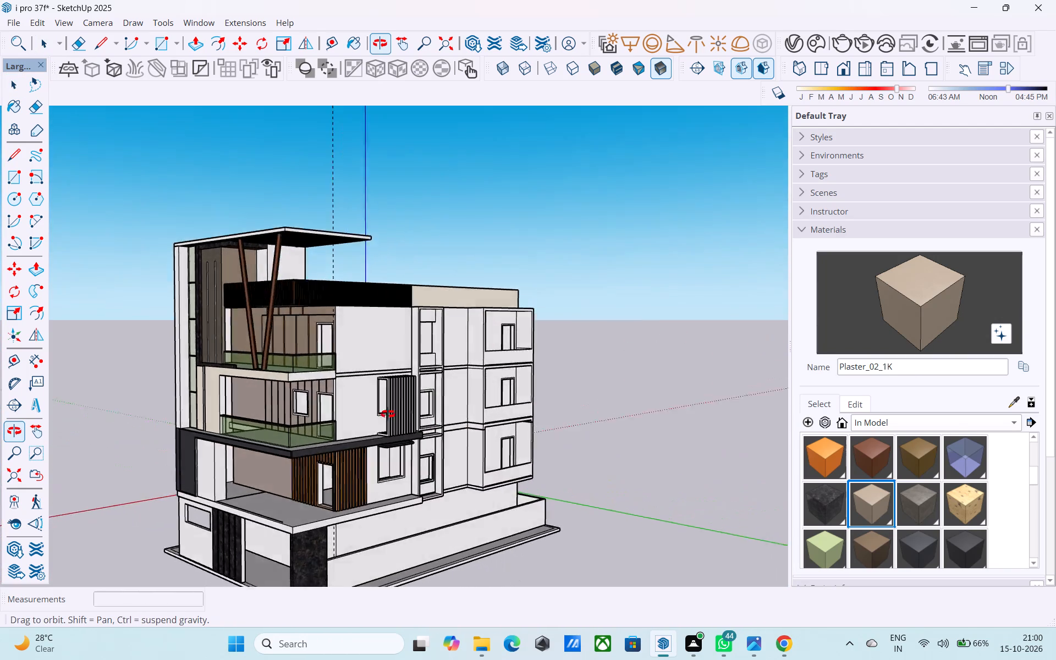
middle_drag(388, 414, 209, 425)
middle_drag(322, 466, 266, 384)
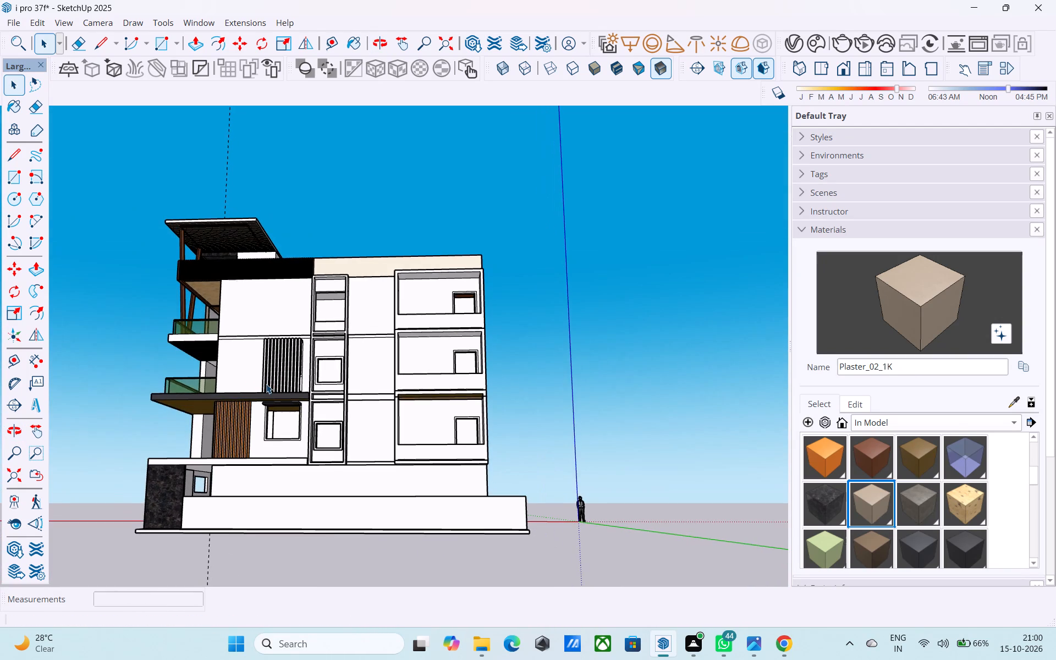
middle_drag(267, 380, 346, 389)
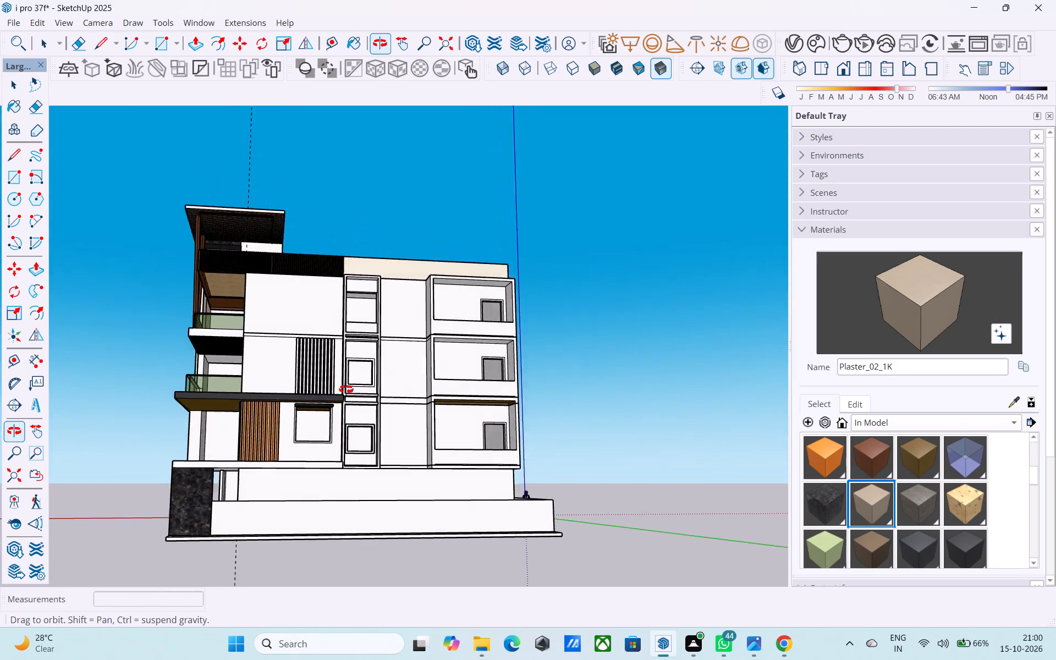
middle_drag(346, 389, 839, 512)
middle_drag(614, 470, 846, 468)
middle_drag(493, 411, 566, 395)
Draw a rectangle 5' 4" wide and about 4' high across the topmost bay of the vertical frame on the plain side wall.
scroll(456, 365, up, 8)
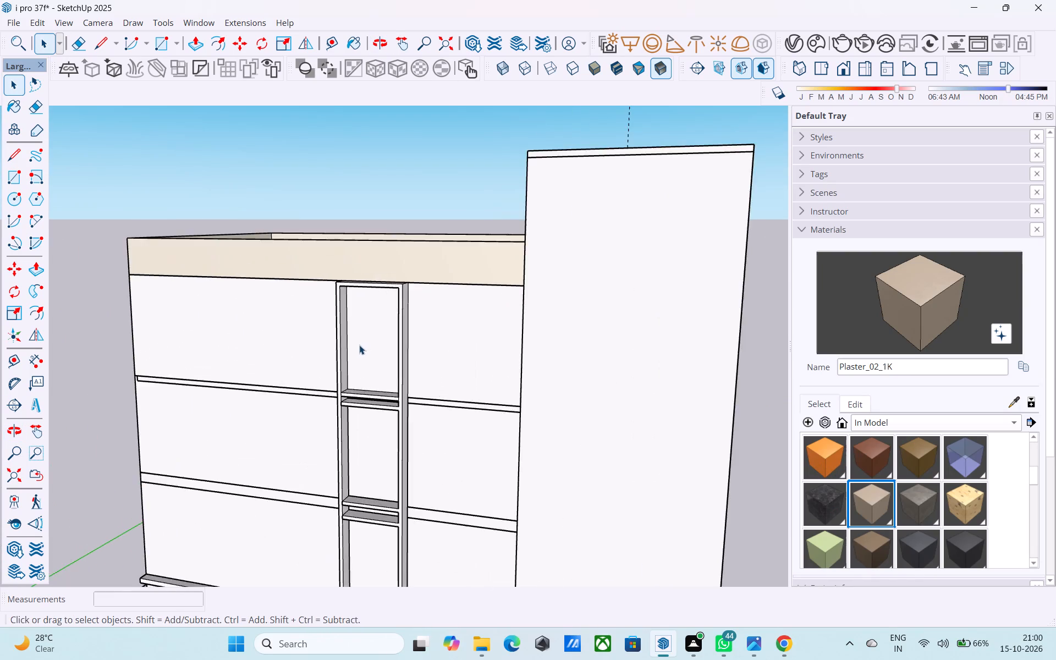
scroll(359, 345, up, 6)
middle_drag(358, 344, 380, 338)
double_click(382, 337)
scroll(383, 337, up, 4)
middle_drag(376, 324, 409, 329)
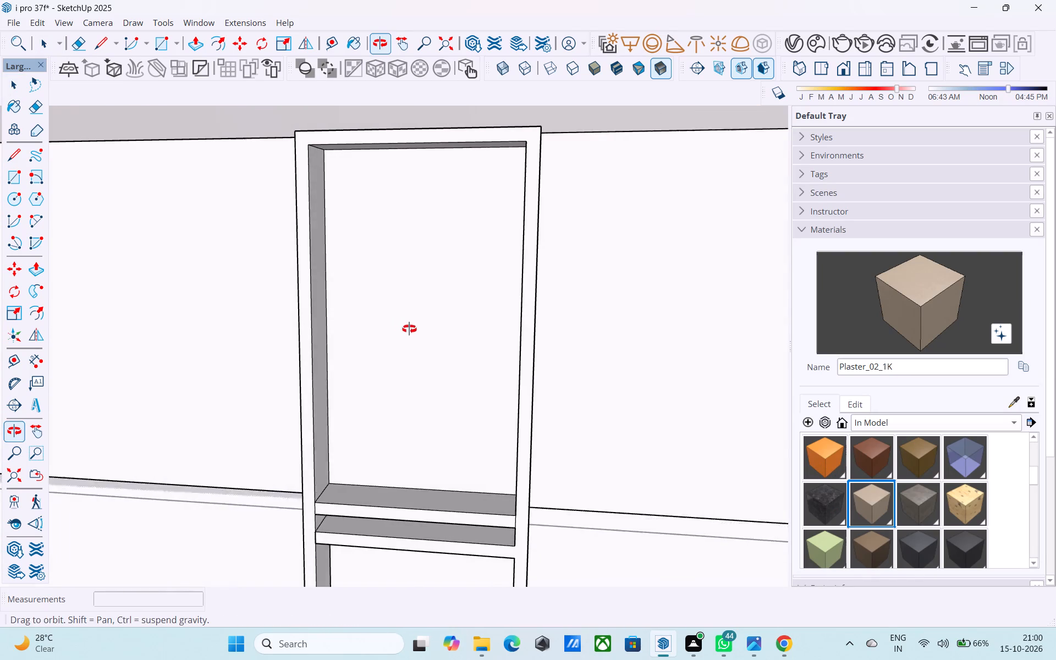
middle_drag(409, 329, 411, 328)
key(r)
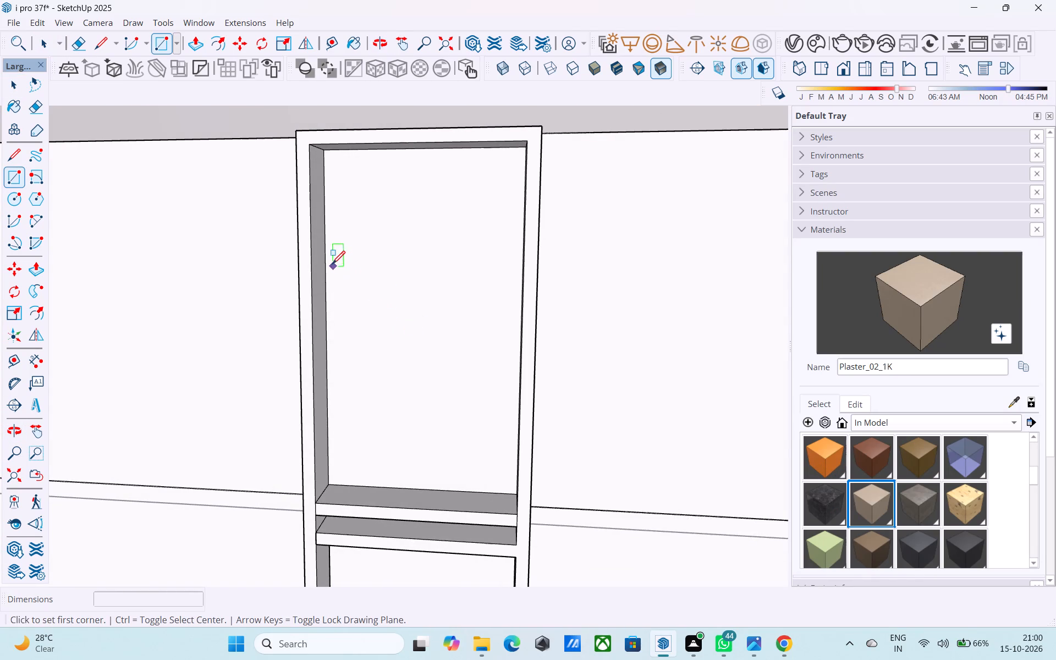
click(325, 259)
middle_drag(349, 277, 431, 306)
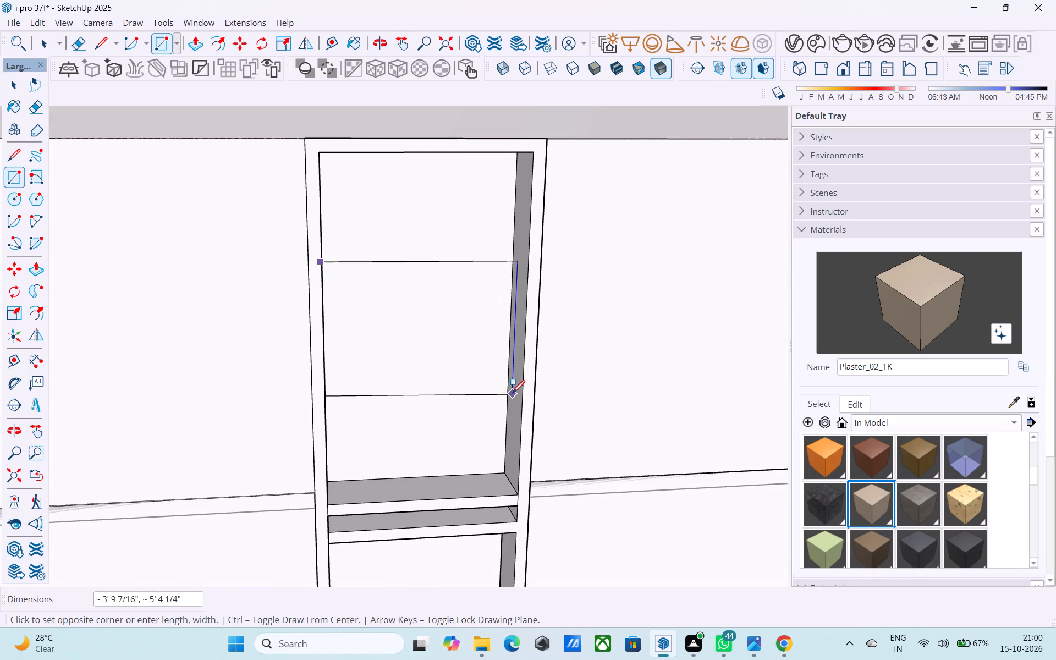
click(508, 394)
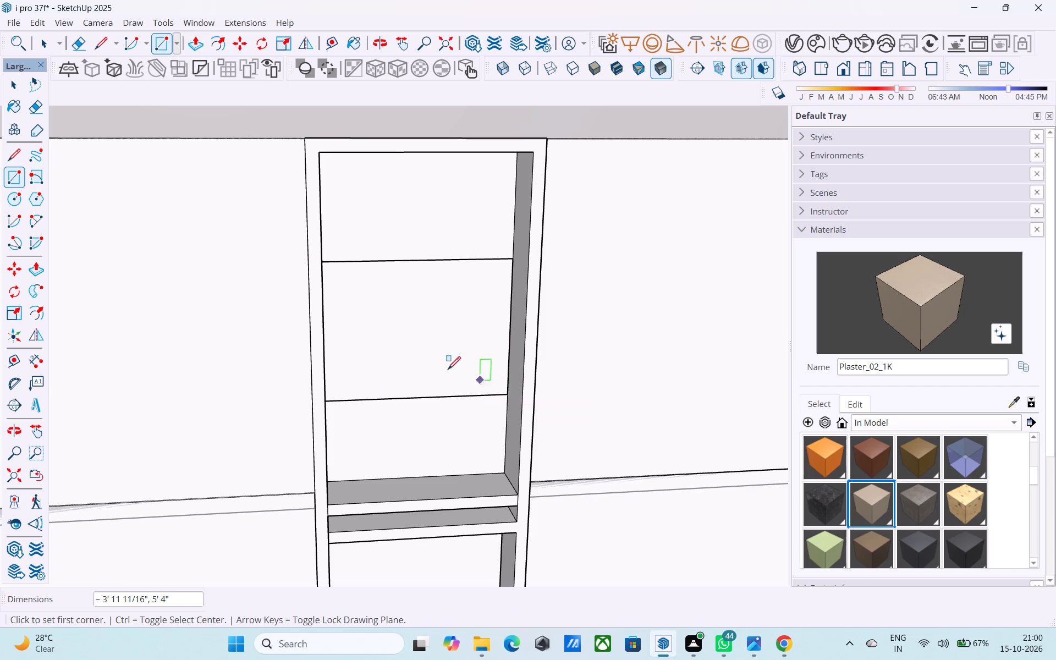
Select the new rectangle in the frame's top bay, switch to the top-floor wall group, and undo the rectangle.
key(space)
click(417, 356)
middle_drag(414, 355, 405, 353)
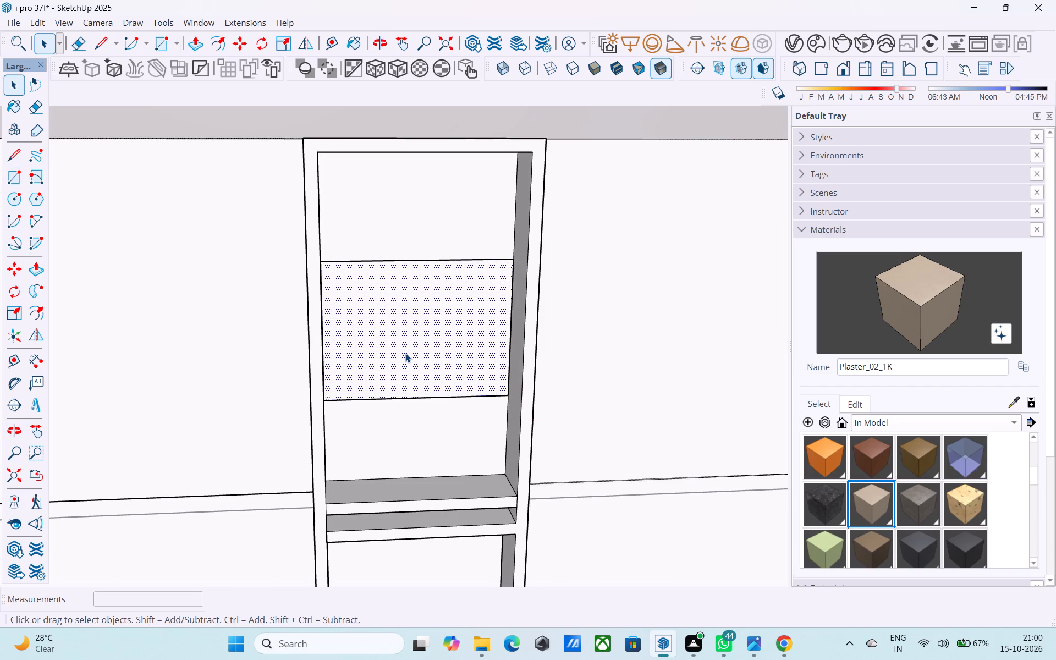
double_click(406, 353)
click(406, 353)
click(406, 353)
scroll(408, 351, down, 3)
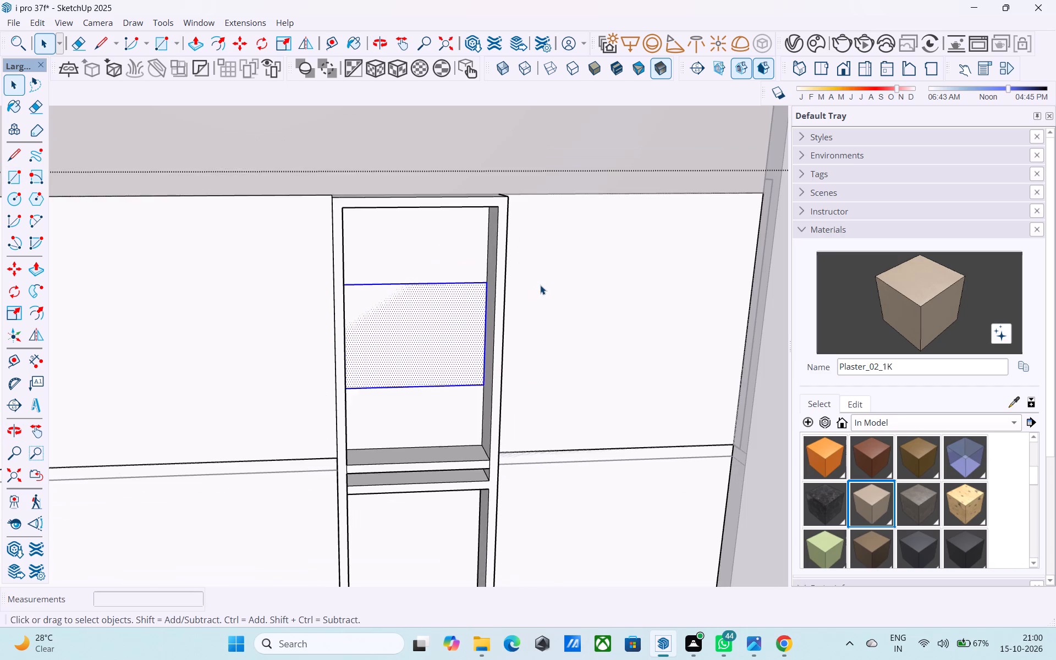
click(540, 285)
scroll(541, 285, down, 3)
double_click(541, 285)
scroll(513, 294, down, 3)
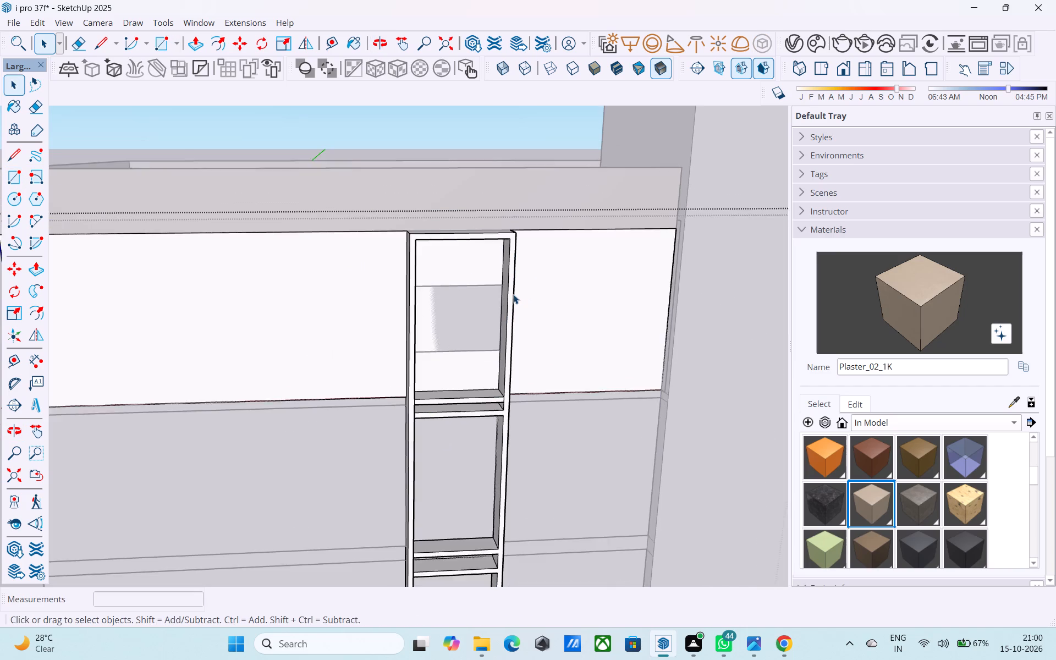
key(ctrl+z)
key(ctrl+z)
Draw a rectangle 5' 4" wide and about 4' 4" high on the top-floor wall inside the vertical frame's topmost bay.
double_click(484, 300)
scroll(476, 304, up, 2)
middle_drag(475, 304, 469, 305)
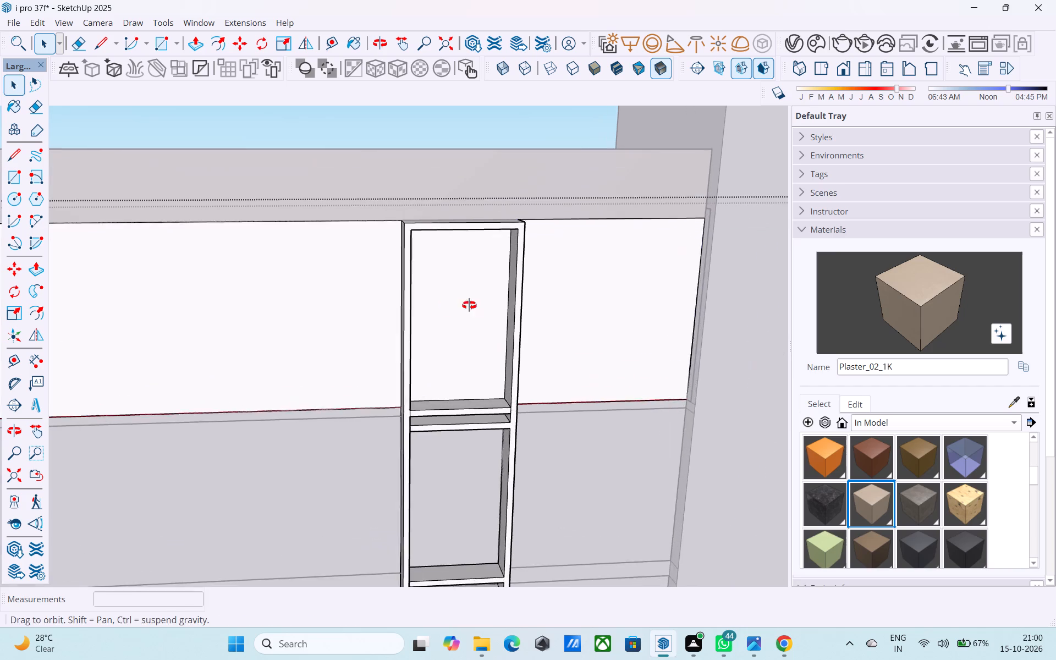
middle_drag(469, 305, 388, 301)
key(r)
click(322, 296)
middle_drag(332, 299, 392, 285)
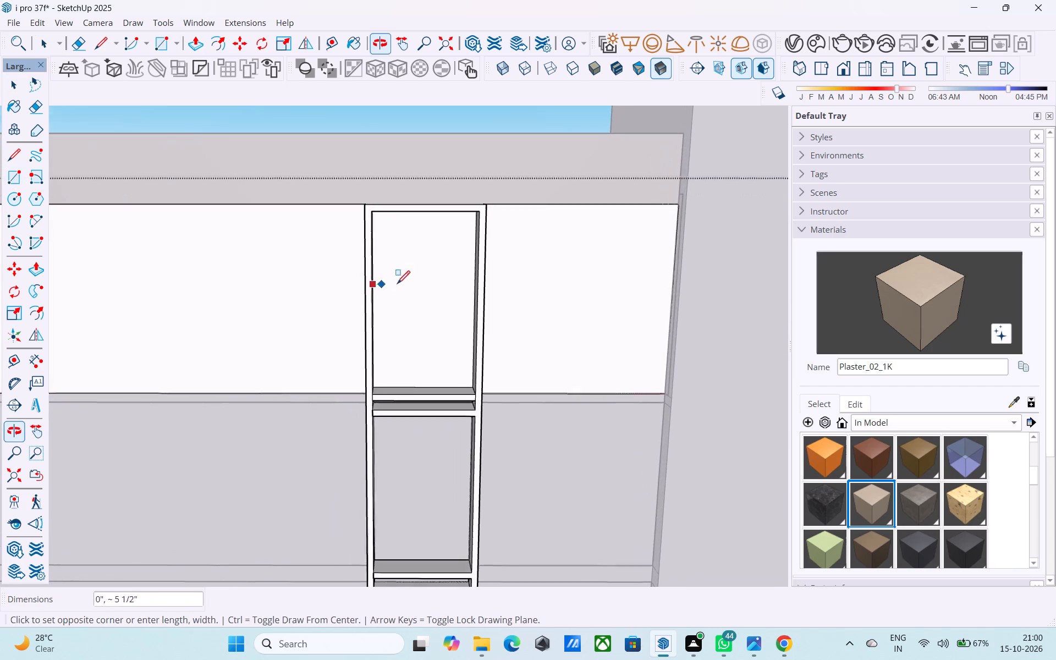
key(r)
middle_drag(443, 308, 420, 293)
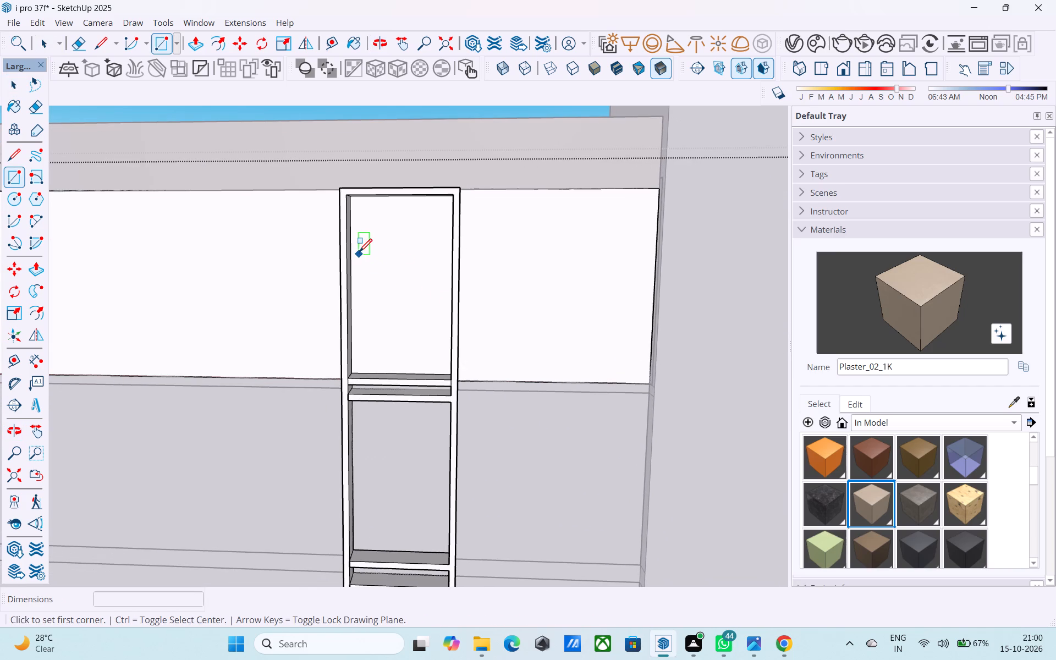
click(354, 246)
middle_drag(446, 318, 545, 329)
scroll(544, 329, up, 4)
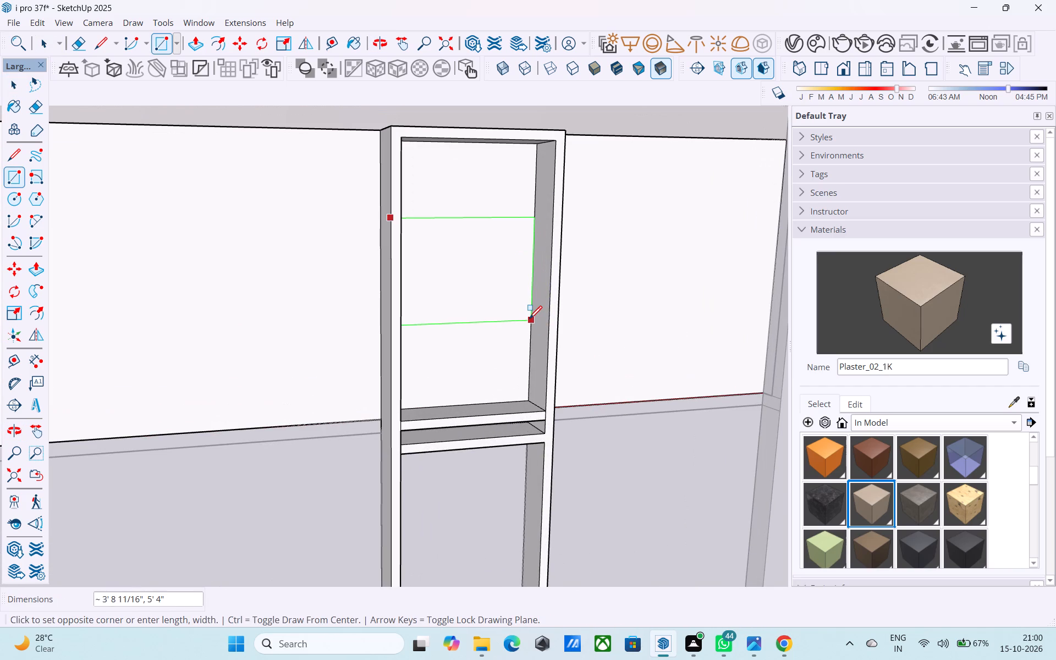
click(533, 336)
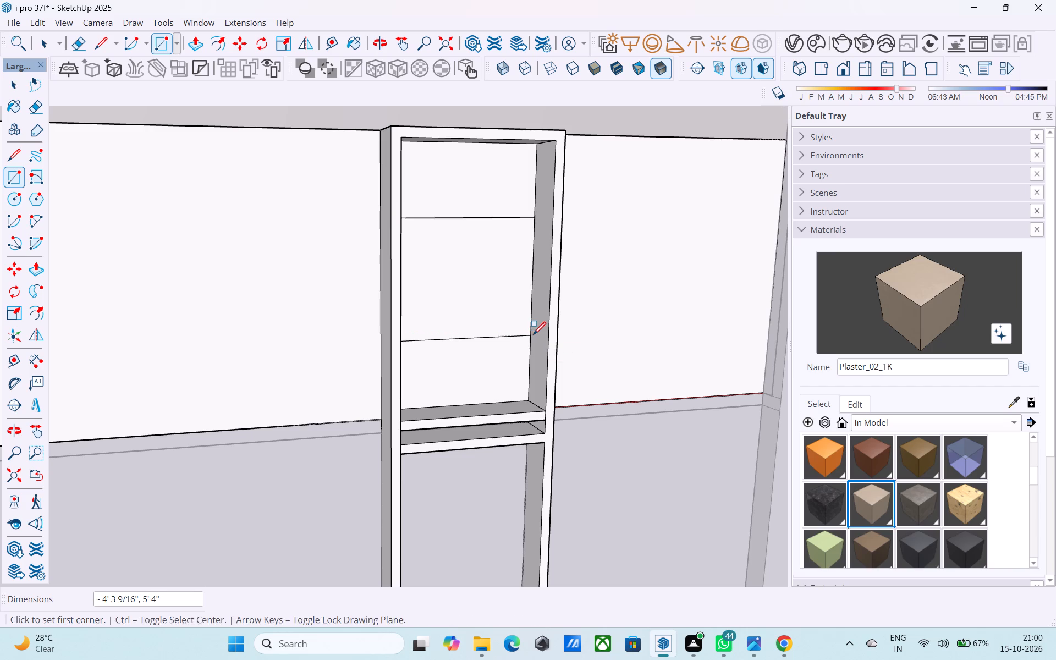
Push the rectangle in the frame's topmost bay back 9" and a further 6" to cut a window opening through the top-floor wall.
key(space)
click(497, 306)
middle_drag(497, 306, 471, 304)
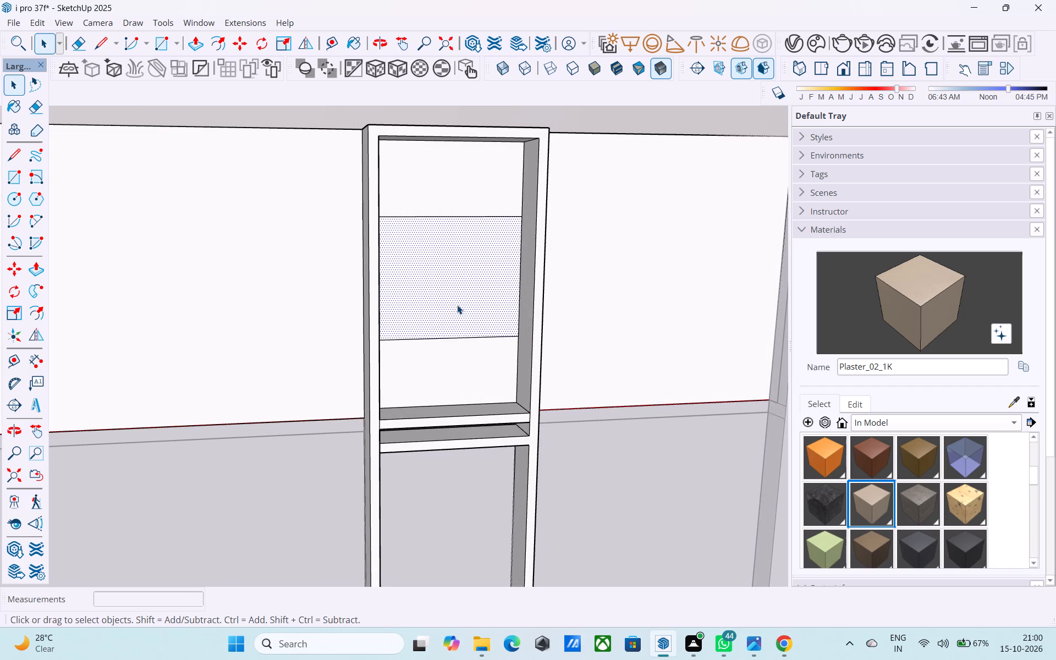
key(p)
click(454, 304)
click(443, 286)
scroll(447, 289, down, 4)
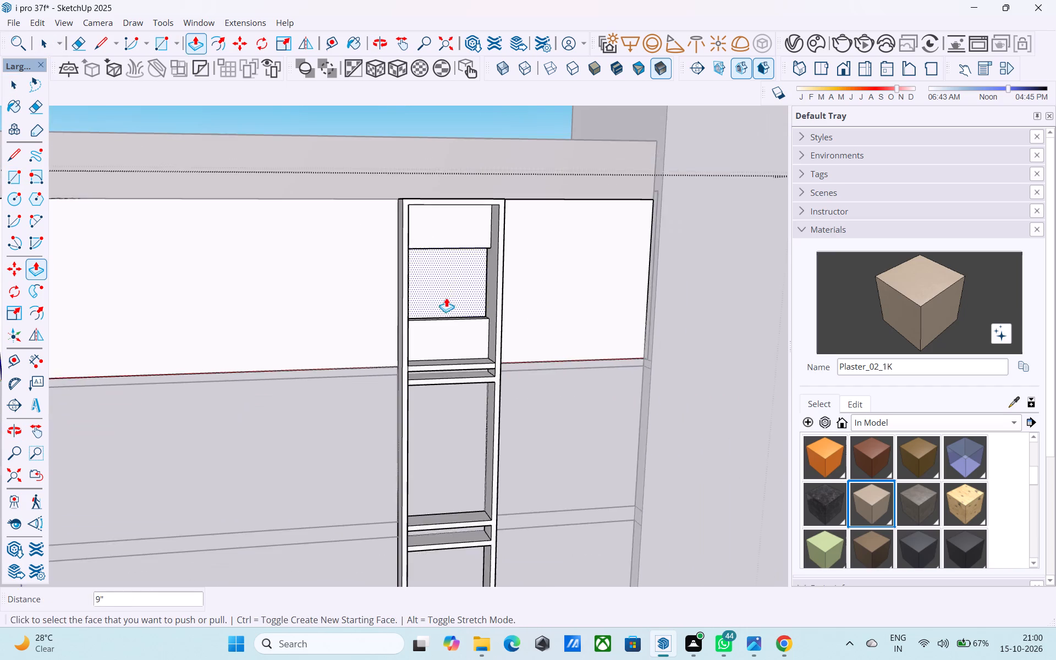
middle_drag(448, 299, 377, 304)
scroll(376, 301, up, 6)
click(380, 296)
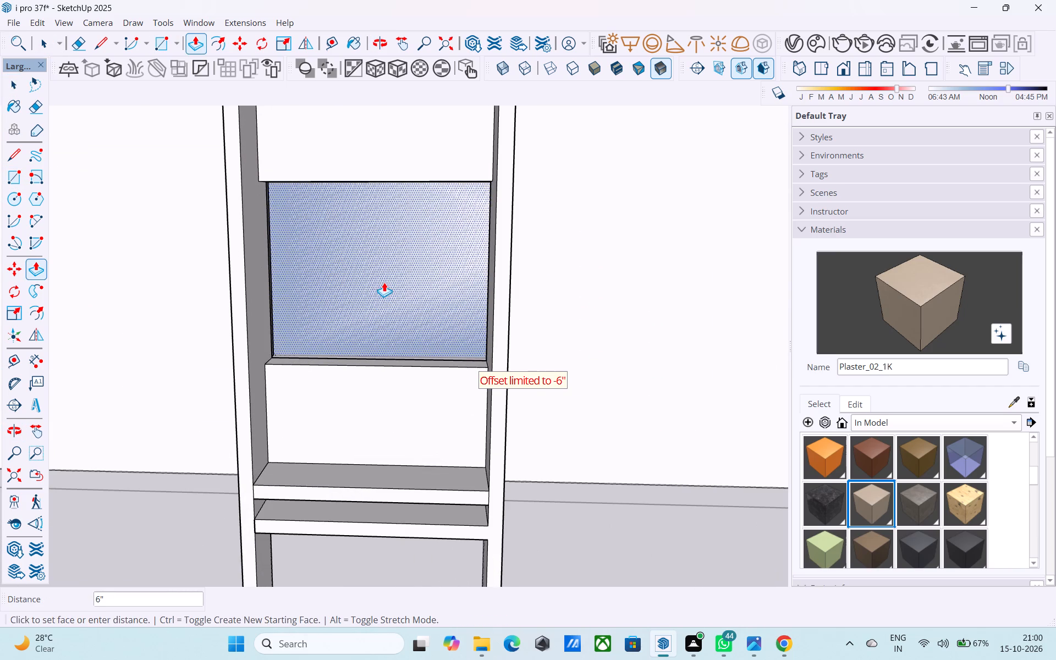
click(384, 281)
Examine the new top-bay window opening and the surrounding side wall from several angles.
scroll(386, 317, down, 3)
middle_drag(384, 339, 399, 309)
scroll(403, 308, down, 4)
key(space)
scroll(404, 310, down, 1)
middle_drag(407, 317, 1055, 405)
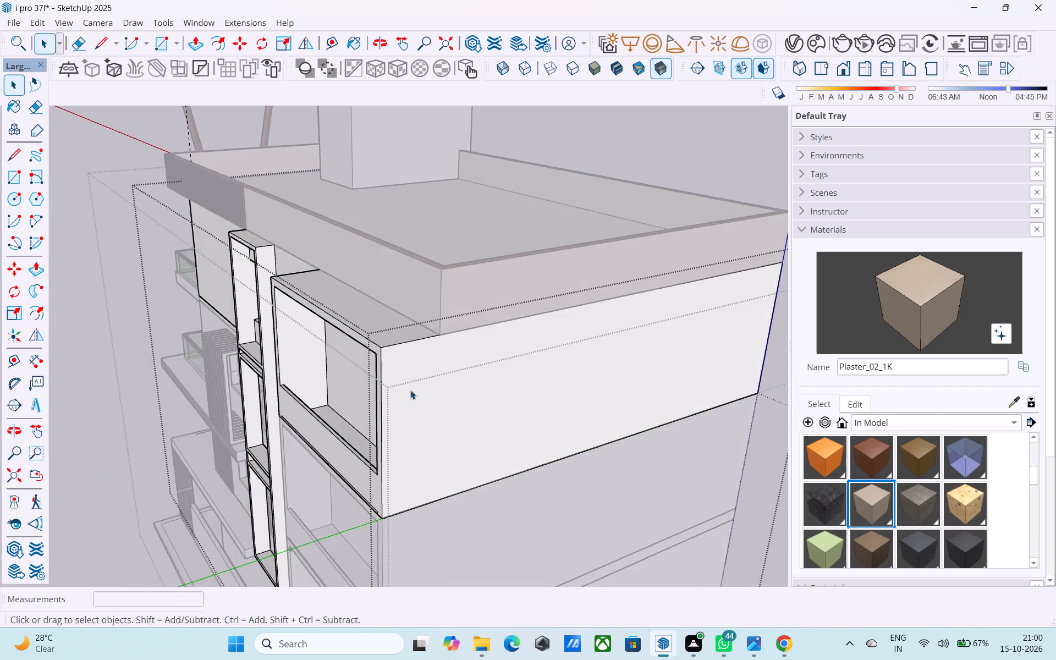
middle_drag(411, 390, 98, 339)
scroll(614, 373, down, 1)
middle_drag(492, 356, 188, 356)
scroll(192, 348, down, 4)
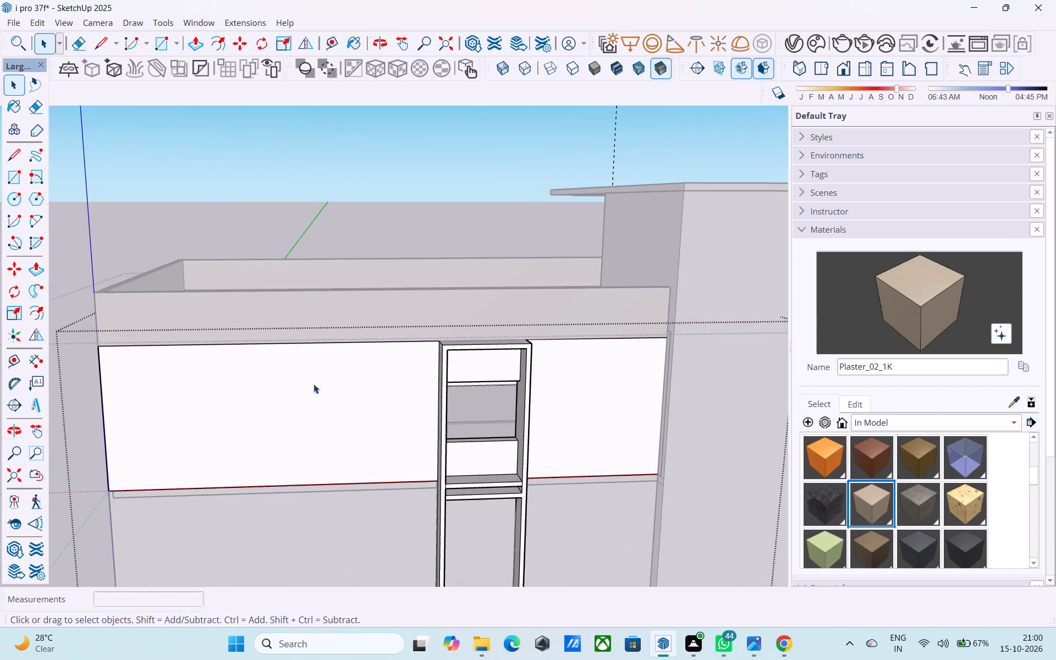
middle_drag(485, 408, 430, 344)
middle_drag(442, 373, 437, 321)
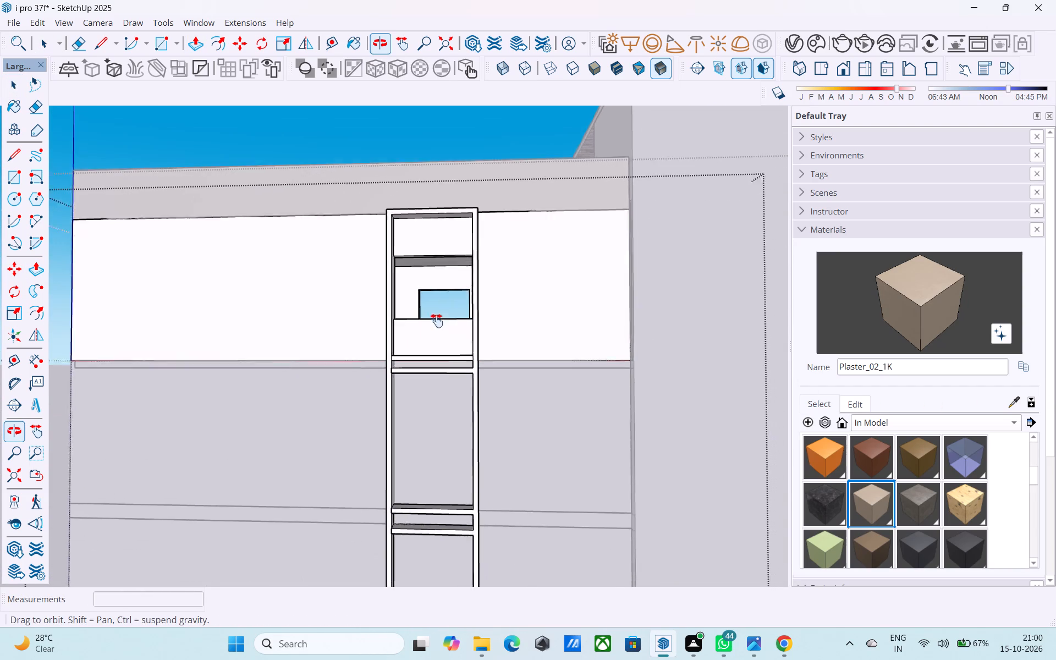
middle_drag(437, 321, 443, 323)
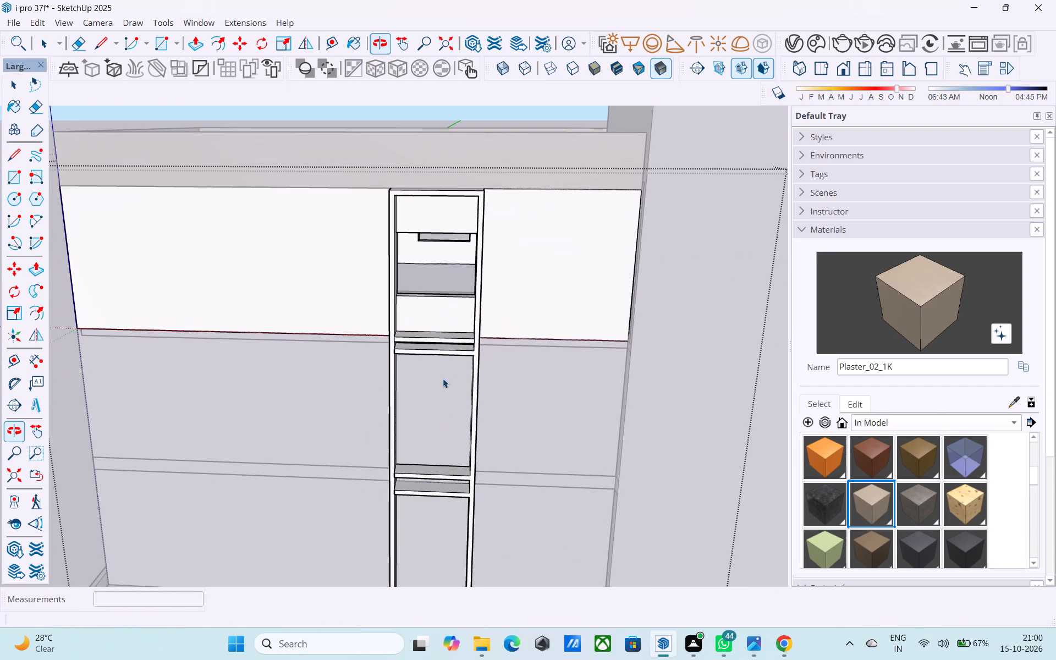
Open the wall group of the floor below for editing and select its wall face inside the vertical frame's second bay.
double_click(431, 427)
middle_drag(430, 408, 420, 358)
scroll(420, 358, up, 3)
click(420, 358)
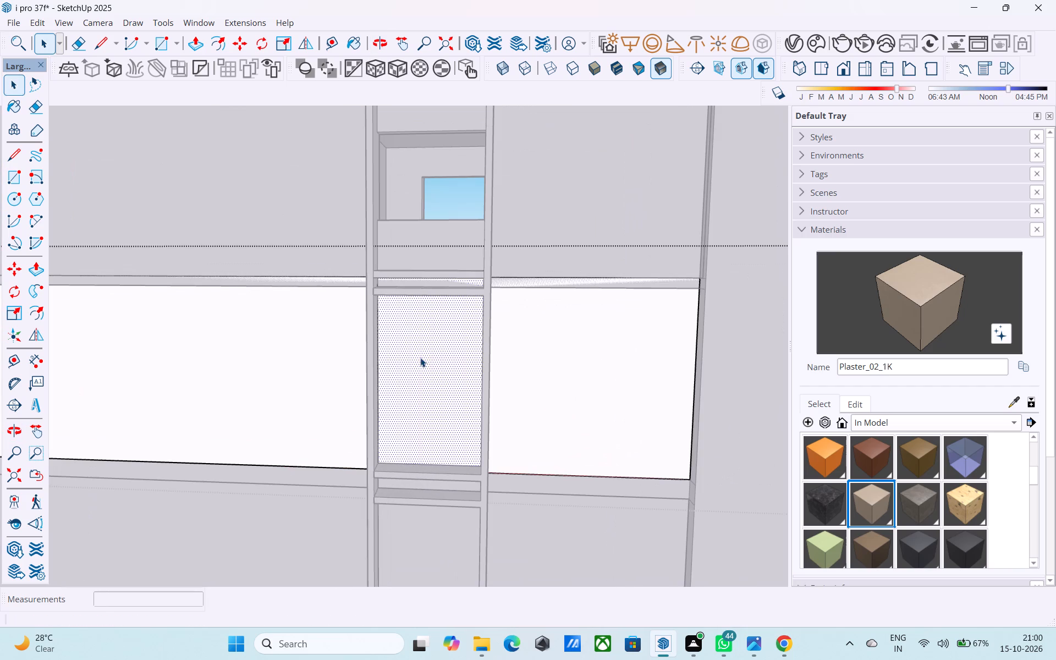
middle_drag(420, 358, 409, 348)
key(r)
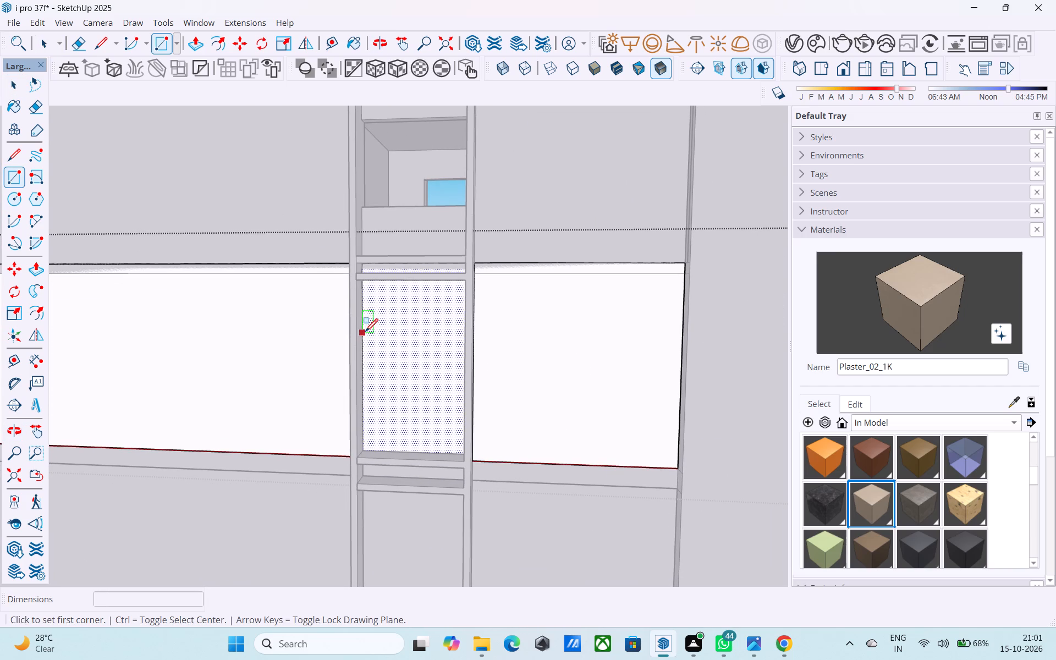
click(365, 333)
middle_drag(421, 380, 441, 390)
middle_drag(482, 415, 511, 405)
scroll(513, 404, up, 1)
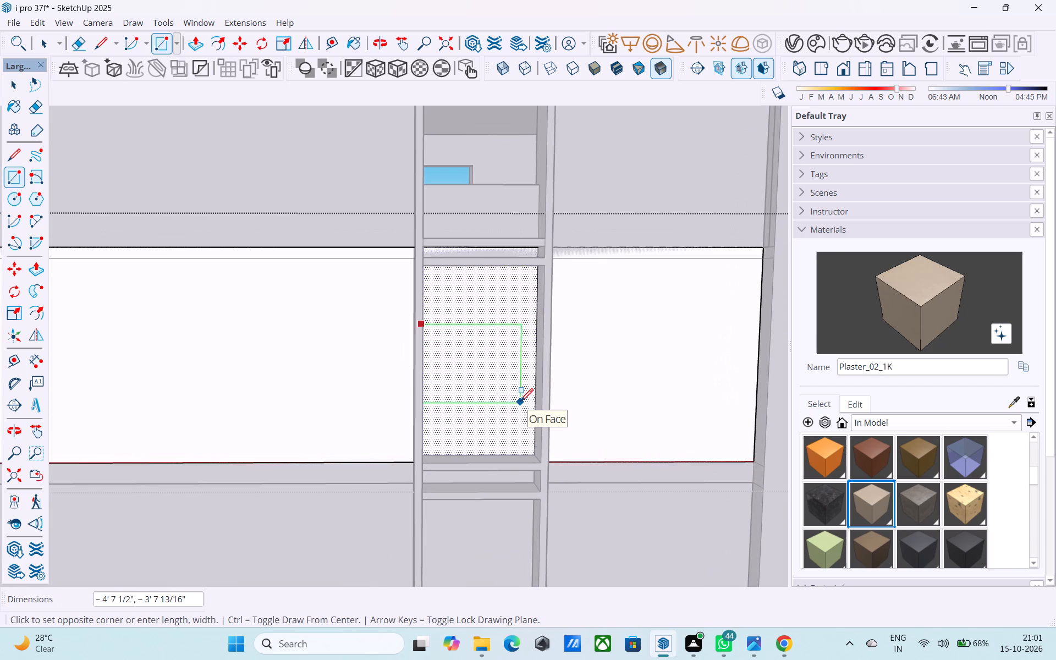
Draw a 4' by 4' square on the wall face inside the vertical frame's second bay.
key(r)
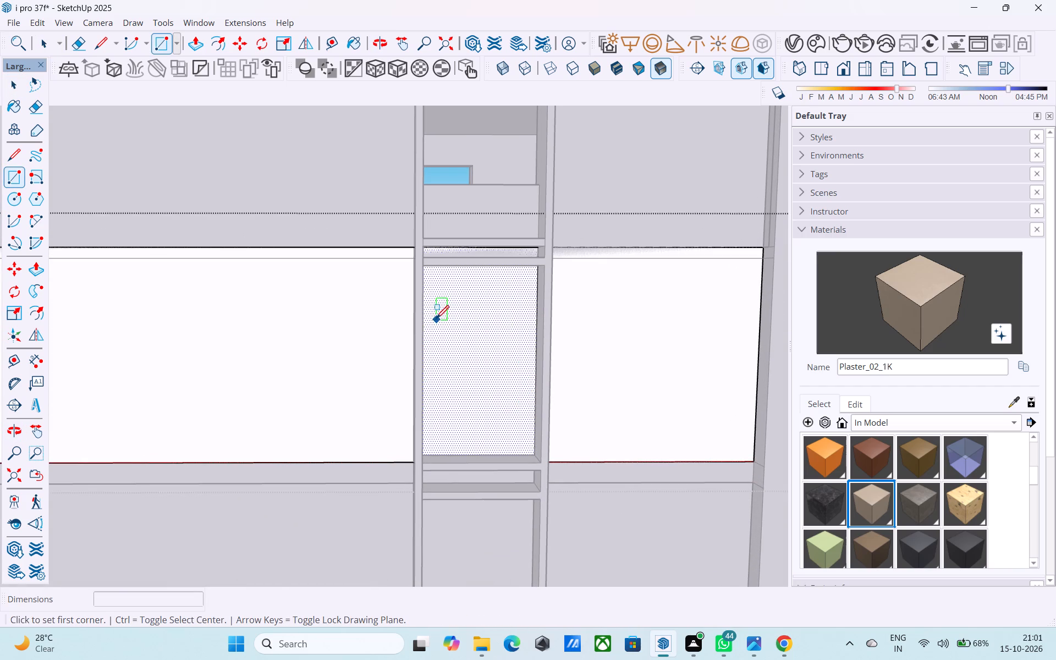
click(434, 318)
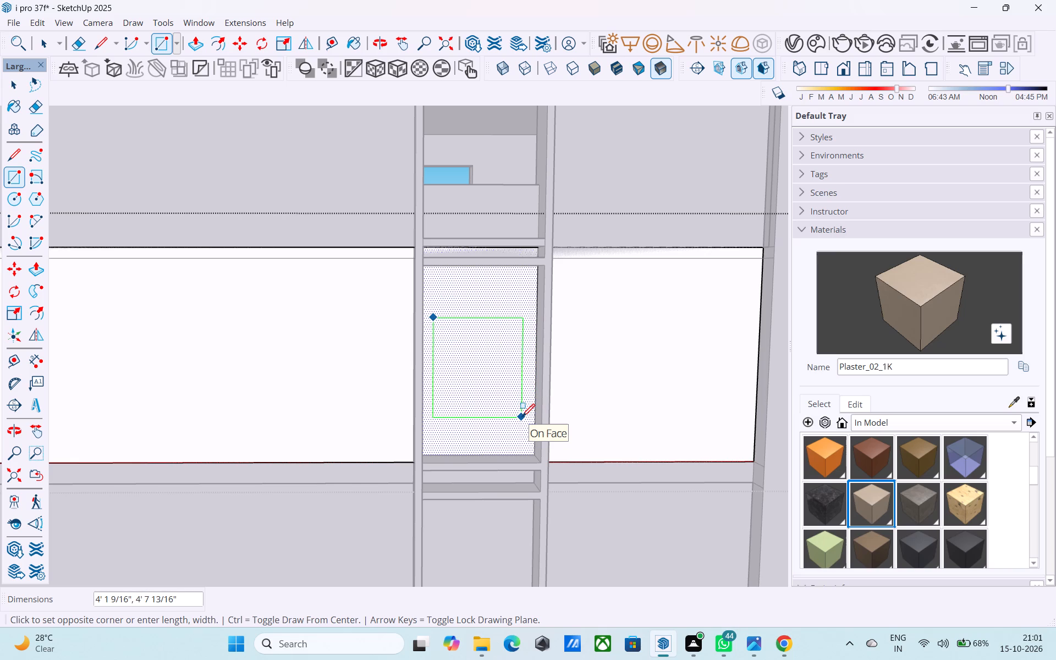
text(4',4')
key(Return)
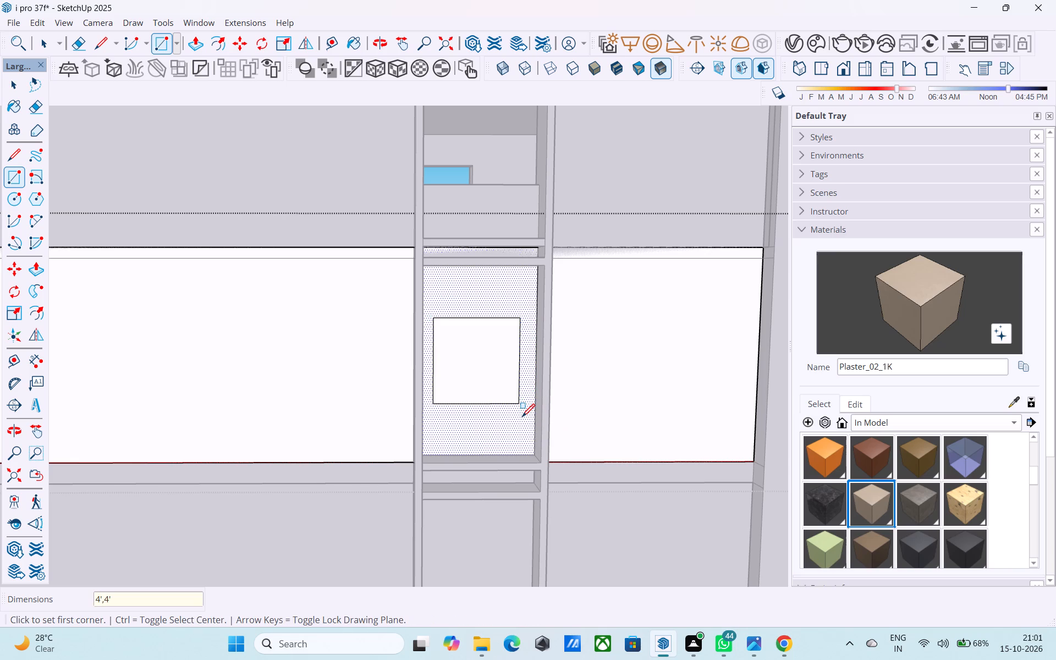
Offset the outline of the 4' square outward by 3" to form a window border.
key(space)
click(486, 373)
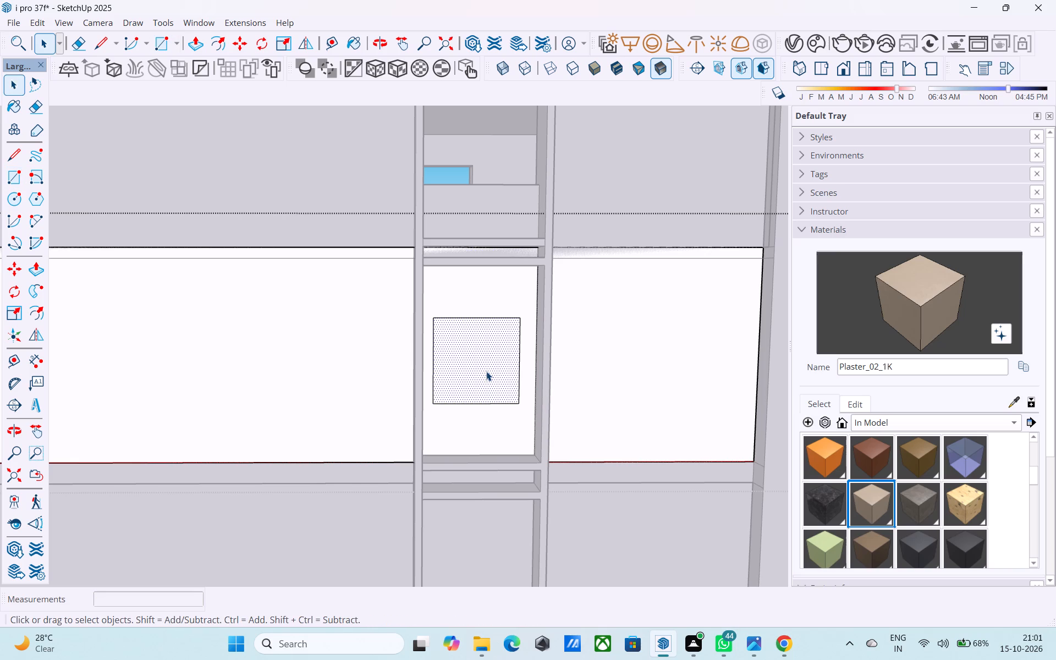
key(f)
click(486, 371)
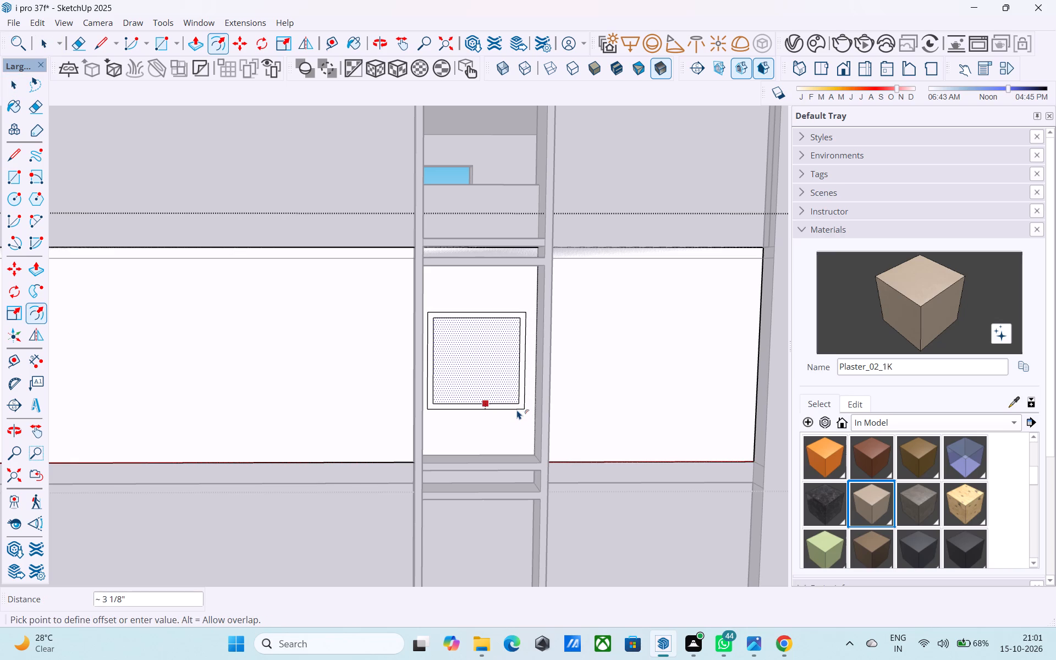
text(3")
key(Return)
key(space)
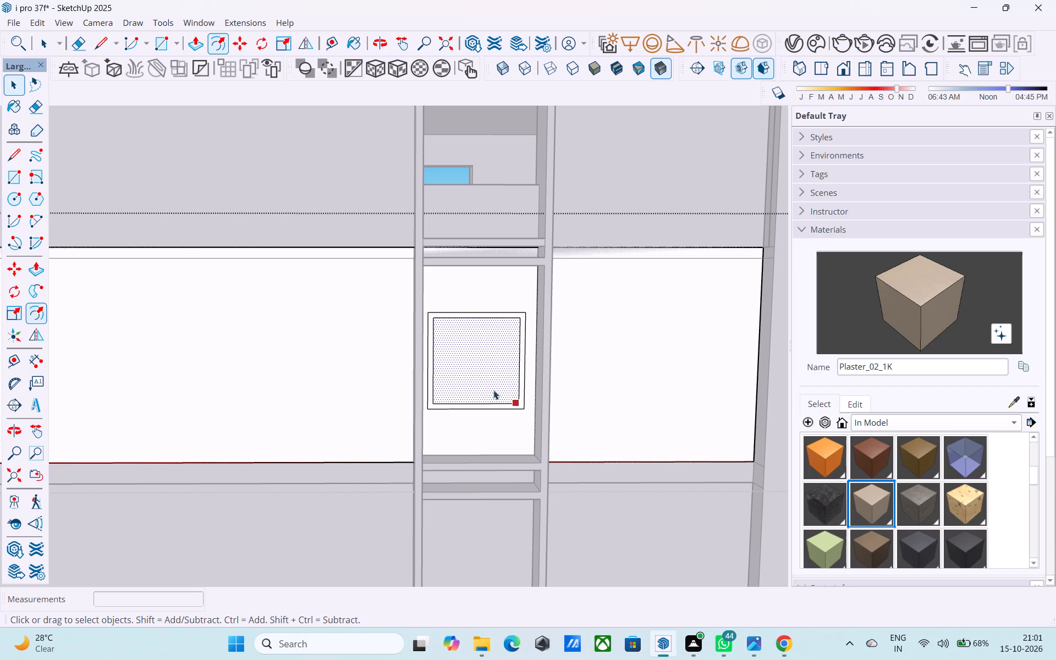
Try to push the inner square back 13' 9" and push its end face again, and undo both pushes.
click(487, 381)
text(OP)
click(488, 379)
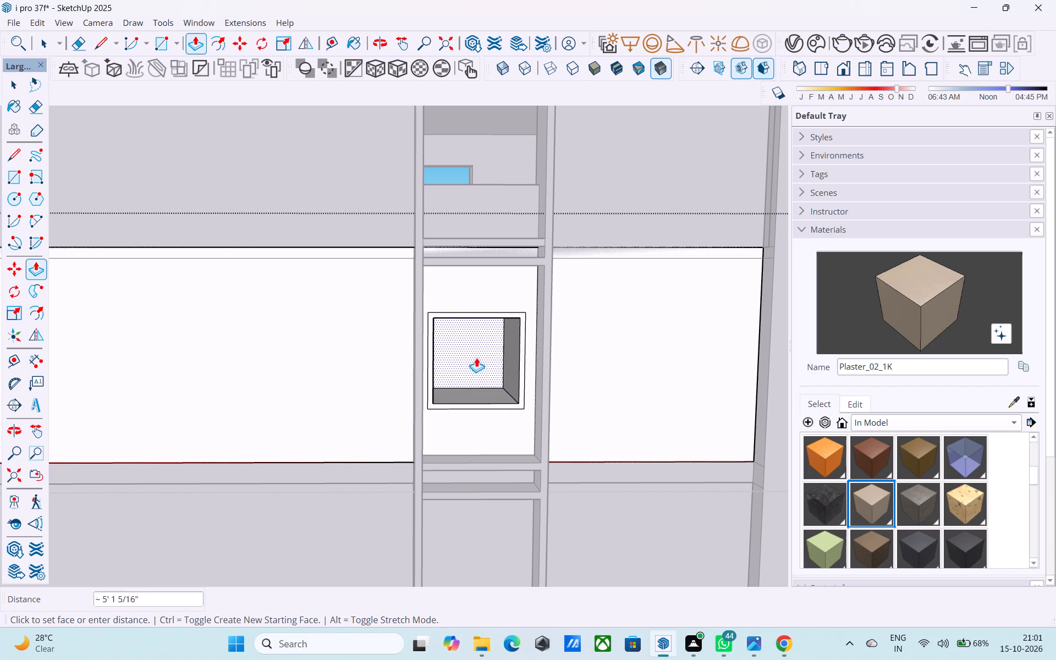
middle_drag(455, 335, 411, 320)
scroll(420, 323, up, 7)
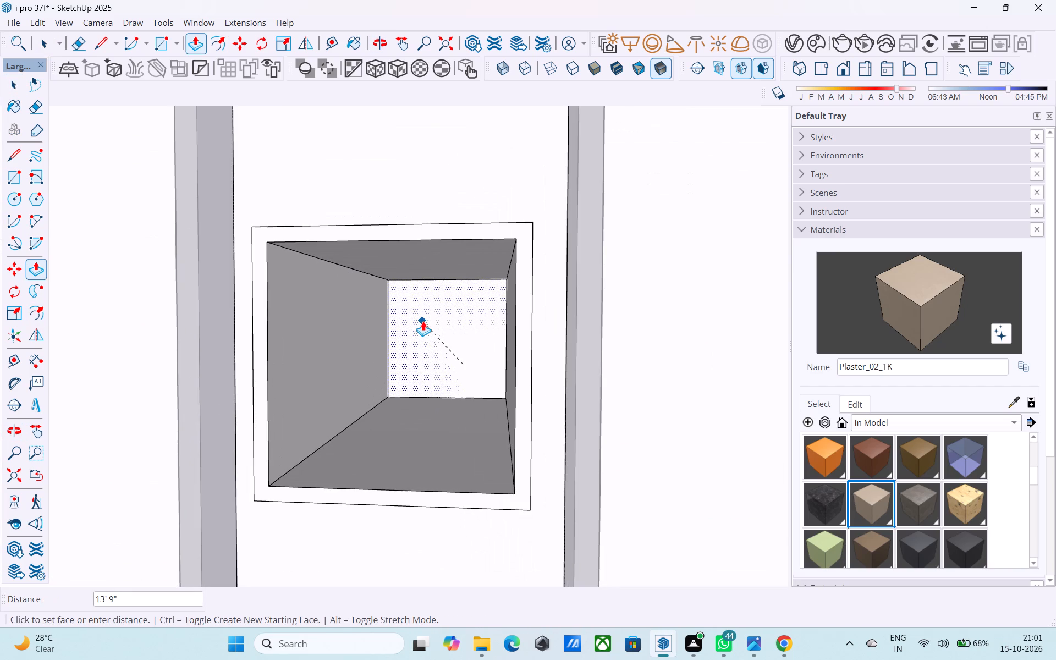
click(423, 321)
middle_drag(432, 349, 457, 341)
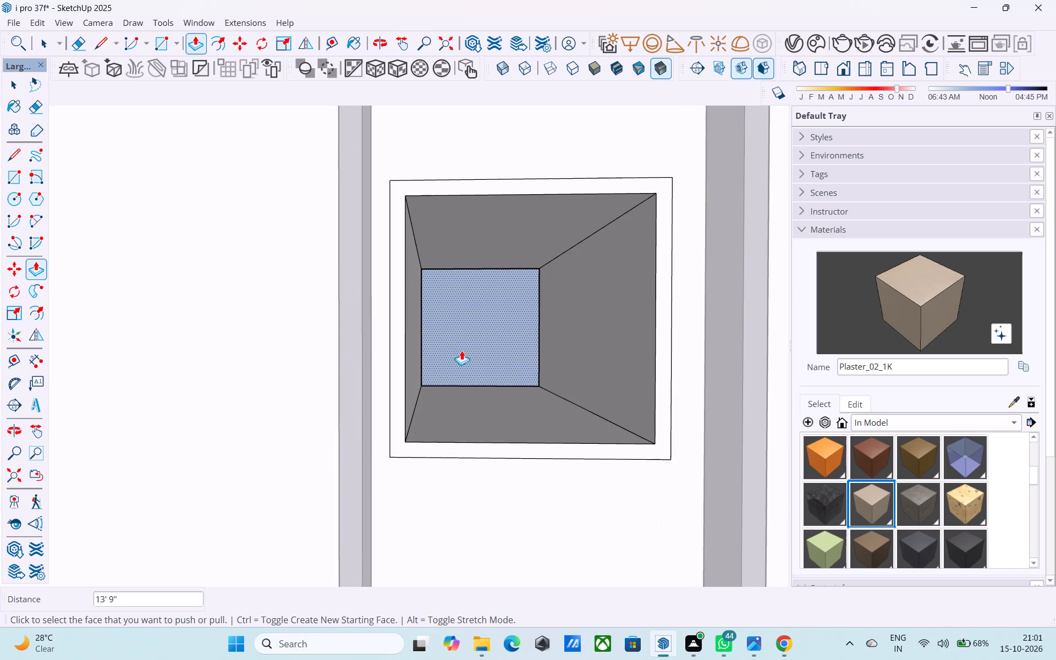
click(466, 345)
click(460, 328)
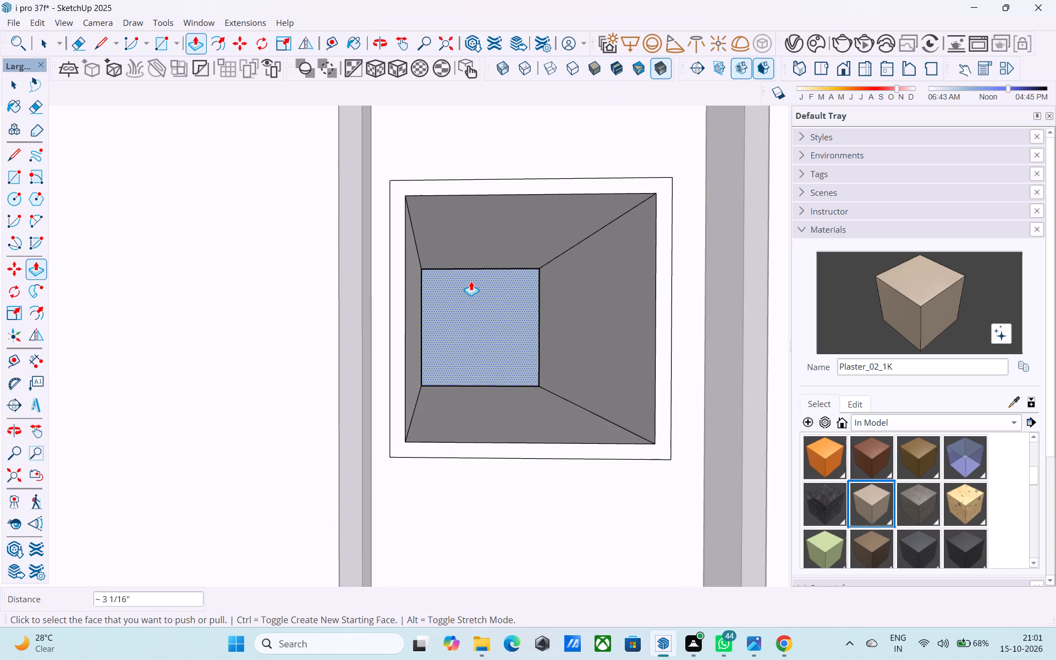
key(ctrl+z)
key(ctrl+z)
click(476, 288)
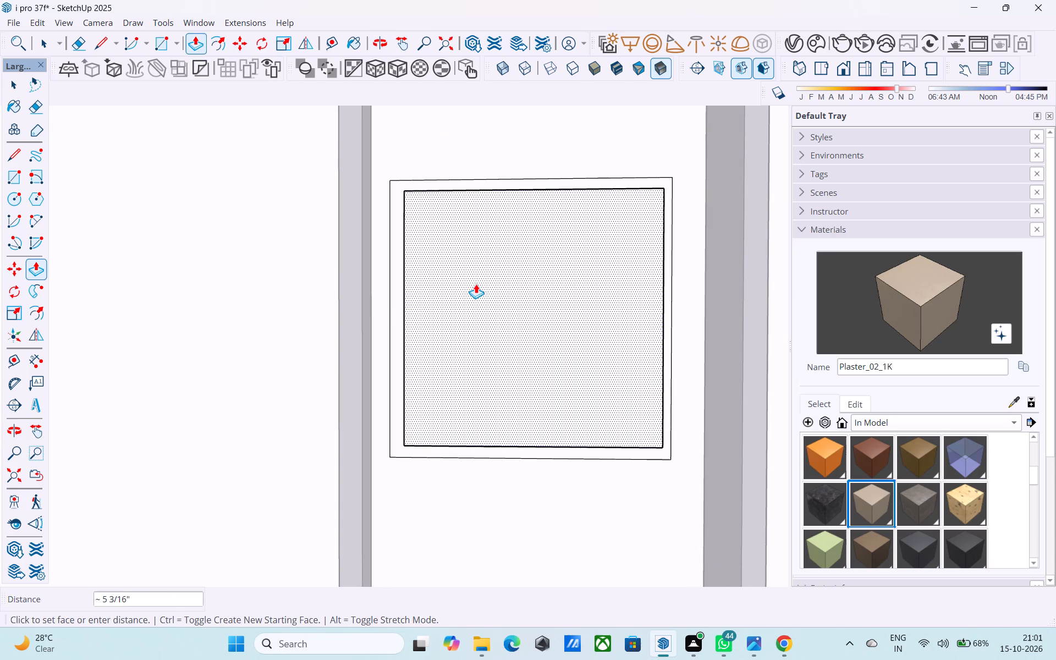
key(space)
Push the inner square of the second bay back 13' 9" into the building to cut the window opening.
scroll(489, 309, down, 4)
middle_drag(498, 334, 448, 348)
click(499, 343)
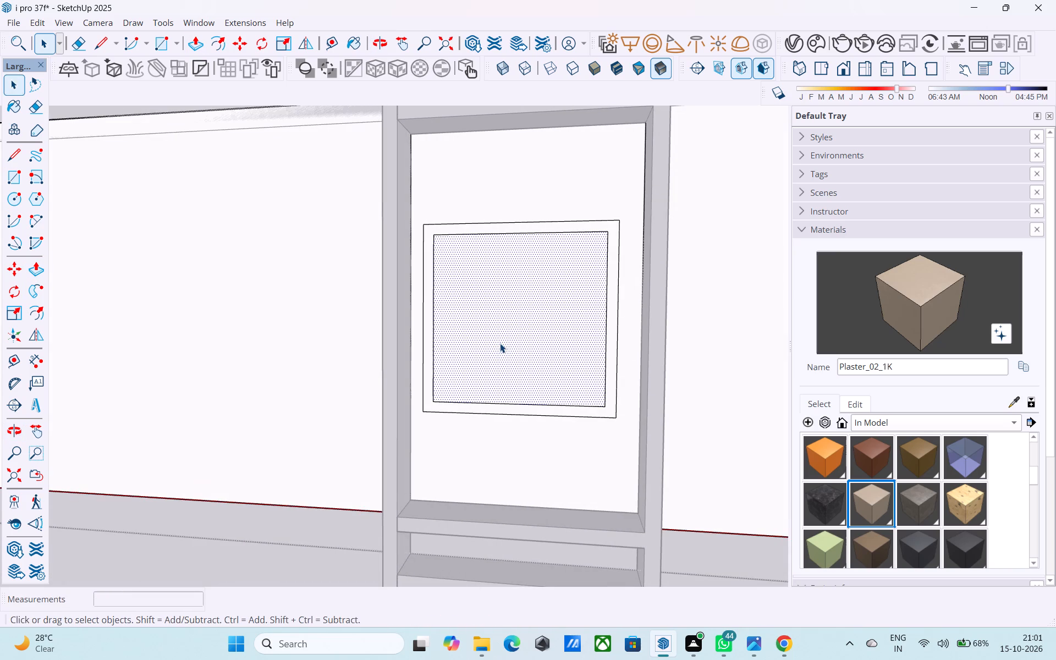
key(p)
click(500, 343)
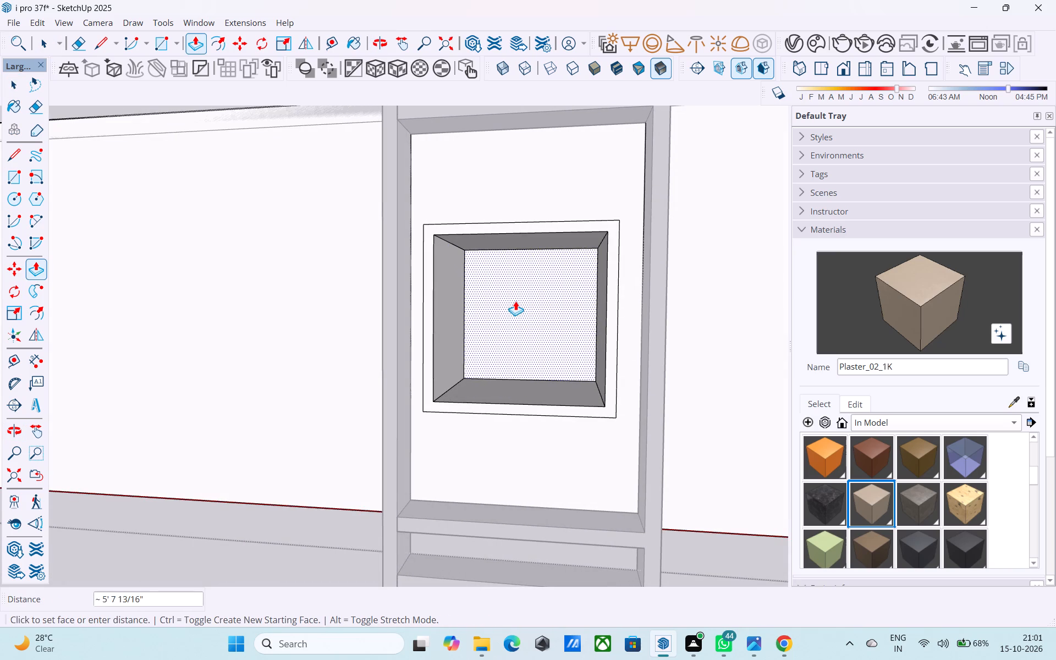
scroll(518, 291, down, 3)
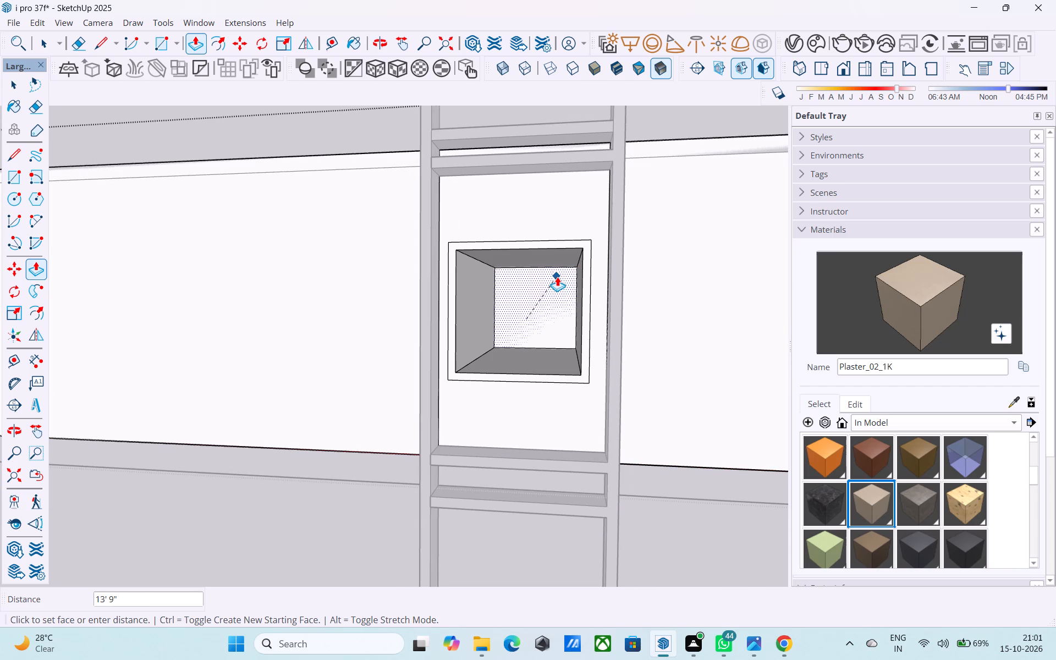
click(556, 277)
middle_drag(554, 278, 540, 298)
scroll(520, 312, up, 2)
middle_drag(520, 312, 547, 282)
key(space)
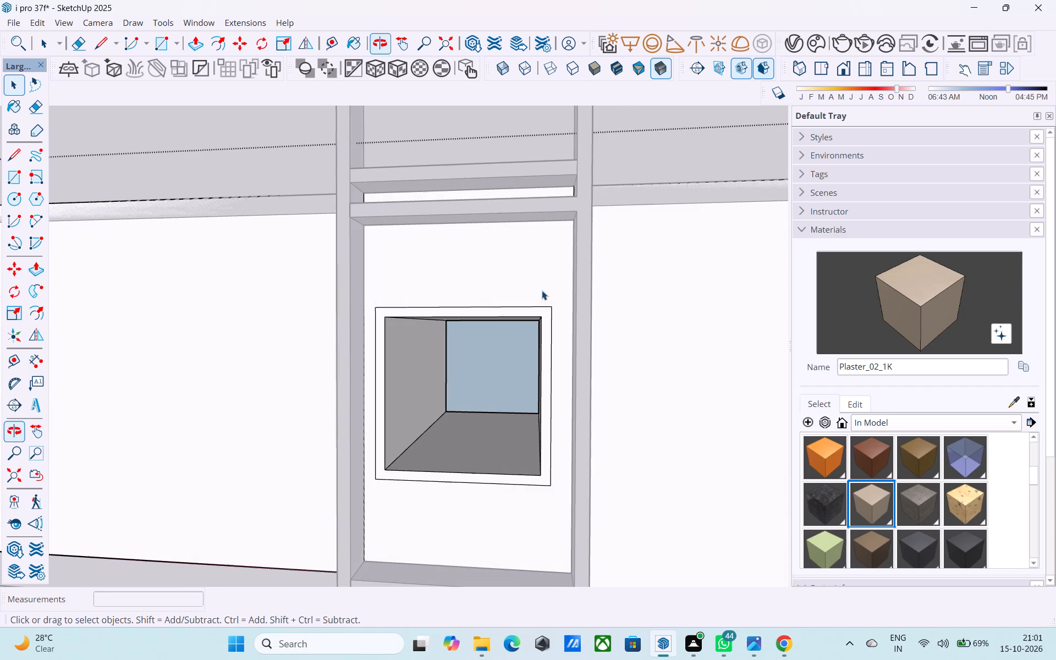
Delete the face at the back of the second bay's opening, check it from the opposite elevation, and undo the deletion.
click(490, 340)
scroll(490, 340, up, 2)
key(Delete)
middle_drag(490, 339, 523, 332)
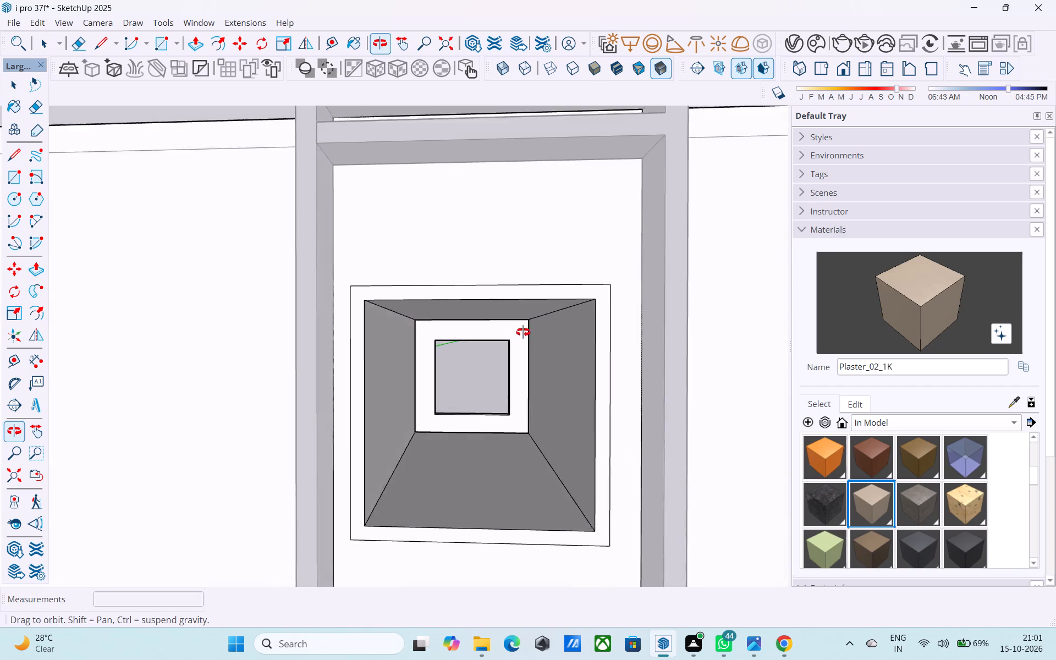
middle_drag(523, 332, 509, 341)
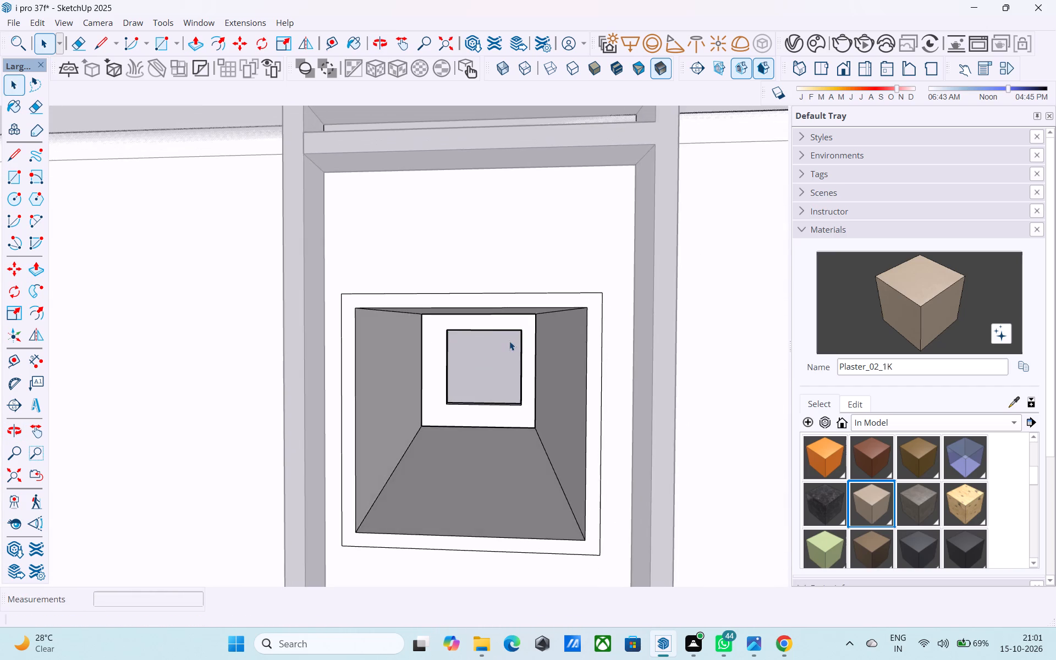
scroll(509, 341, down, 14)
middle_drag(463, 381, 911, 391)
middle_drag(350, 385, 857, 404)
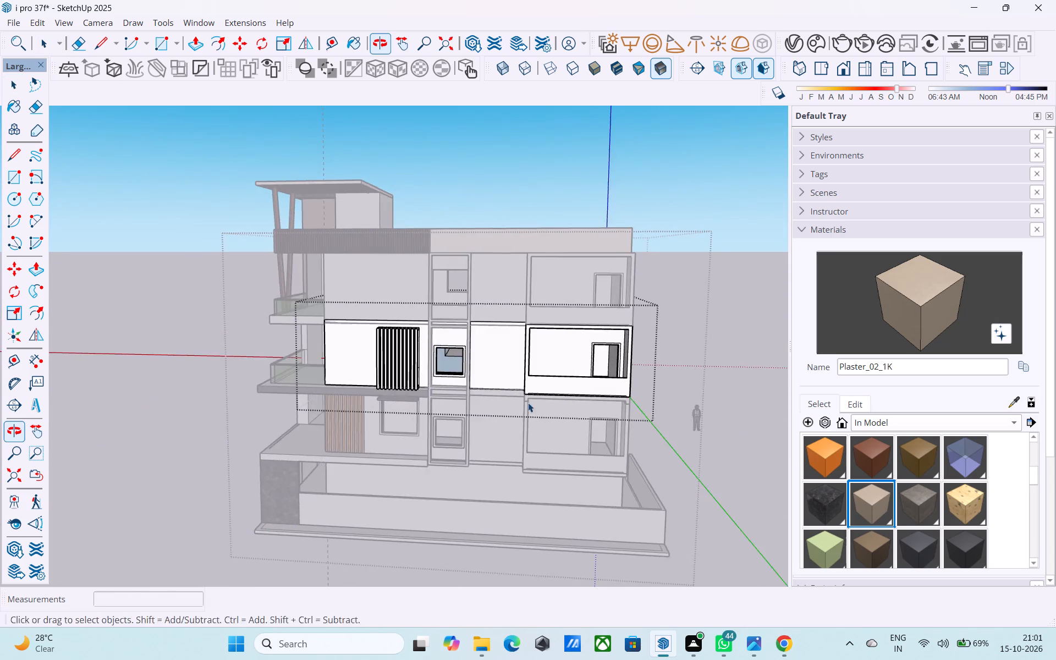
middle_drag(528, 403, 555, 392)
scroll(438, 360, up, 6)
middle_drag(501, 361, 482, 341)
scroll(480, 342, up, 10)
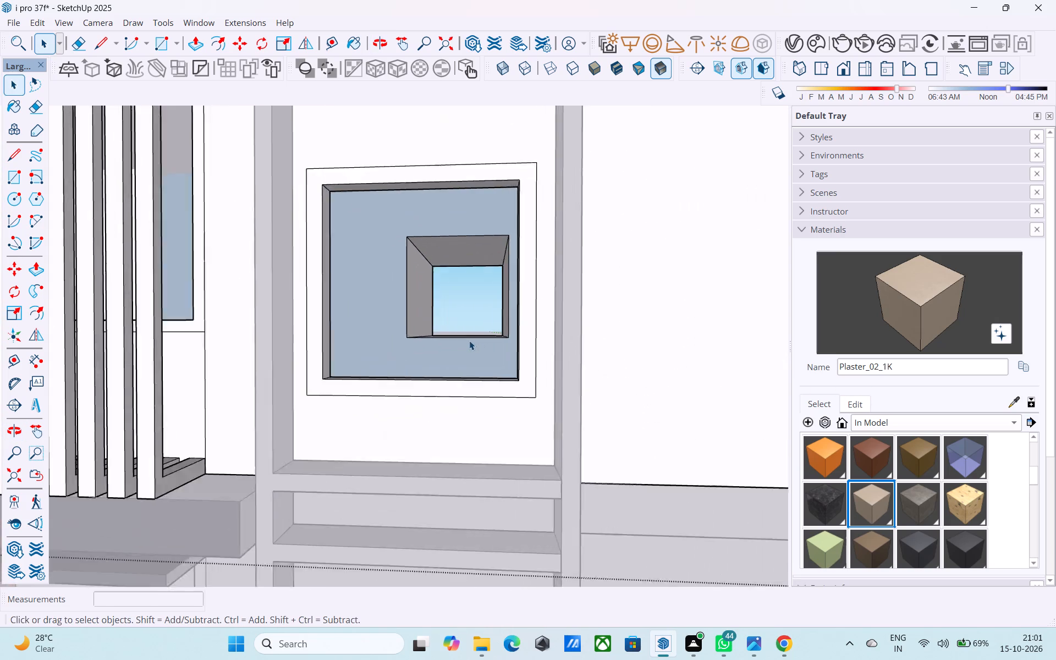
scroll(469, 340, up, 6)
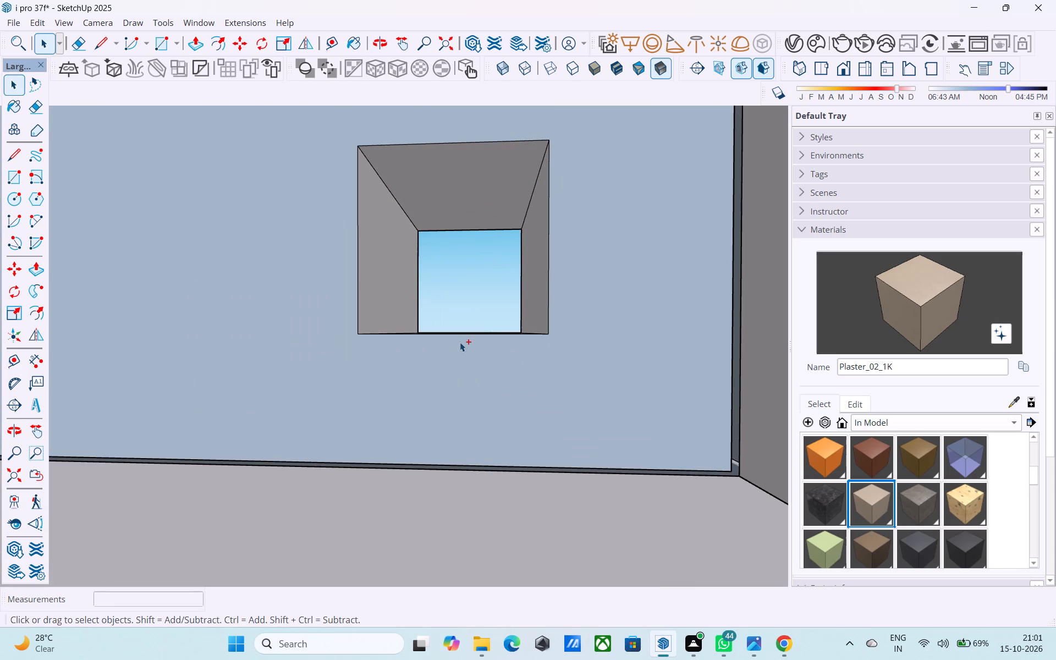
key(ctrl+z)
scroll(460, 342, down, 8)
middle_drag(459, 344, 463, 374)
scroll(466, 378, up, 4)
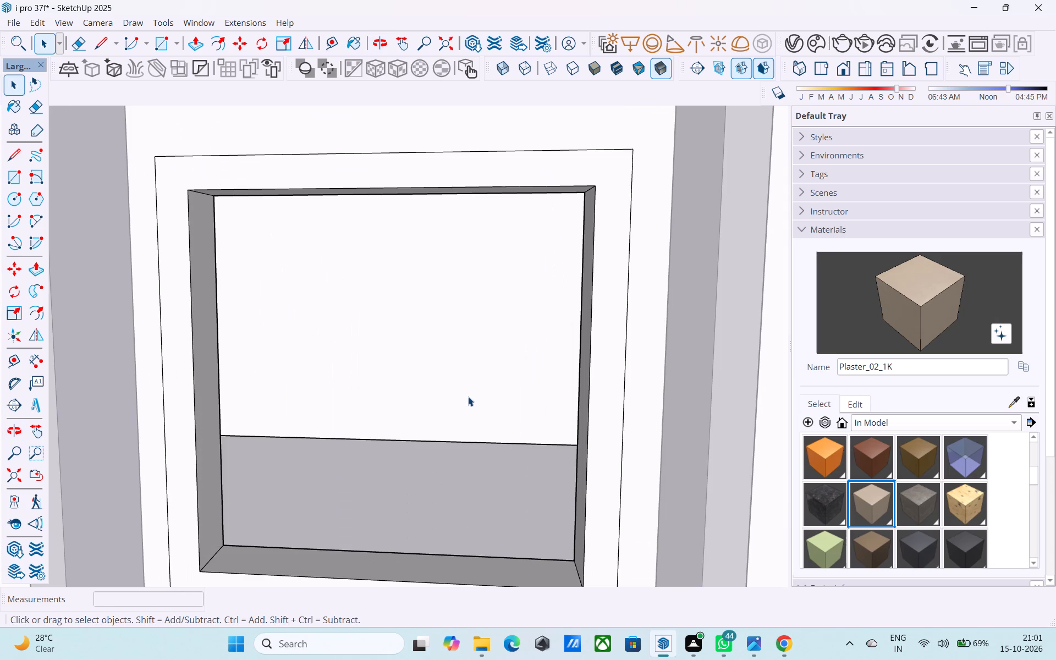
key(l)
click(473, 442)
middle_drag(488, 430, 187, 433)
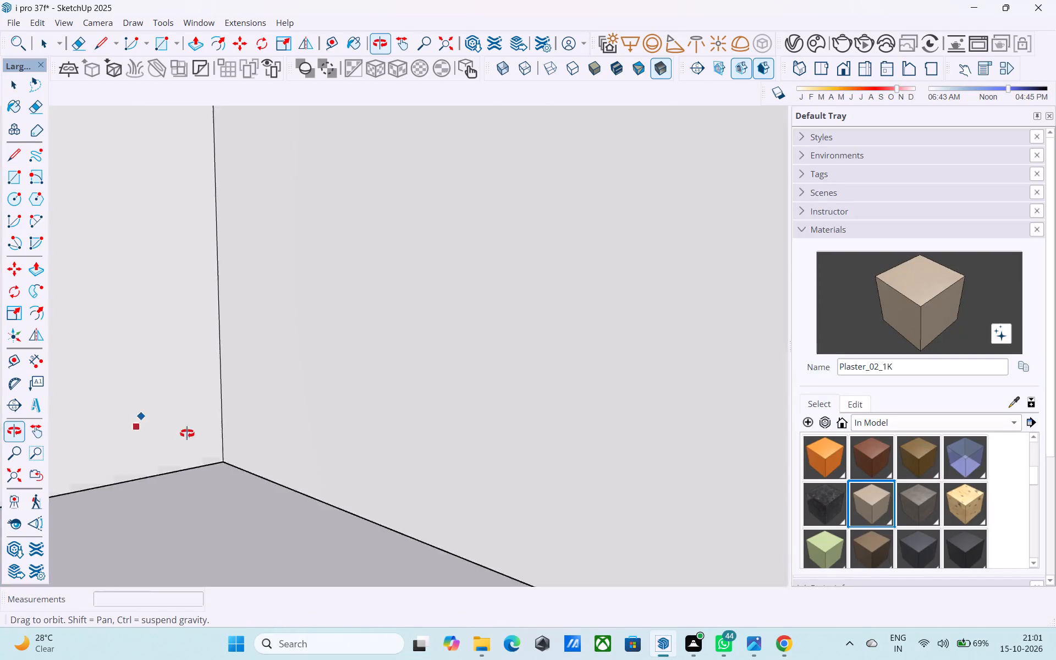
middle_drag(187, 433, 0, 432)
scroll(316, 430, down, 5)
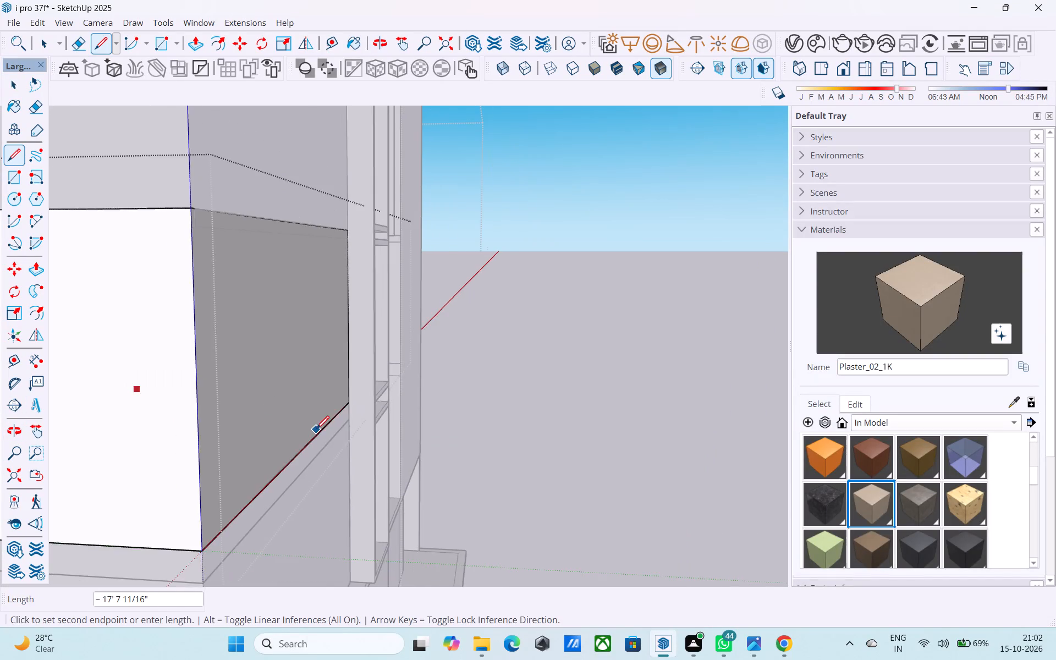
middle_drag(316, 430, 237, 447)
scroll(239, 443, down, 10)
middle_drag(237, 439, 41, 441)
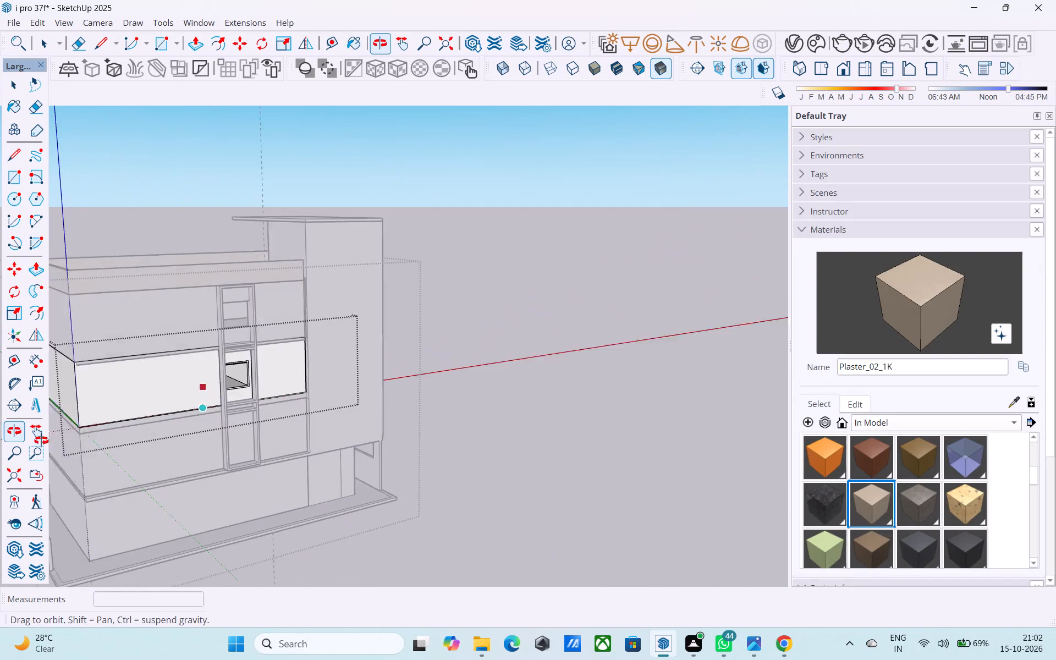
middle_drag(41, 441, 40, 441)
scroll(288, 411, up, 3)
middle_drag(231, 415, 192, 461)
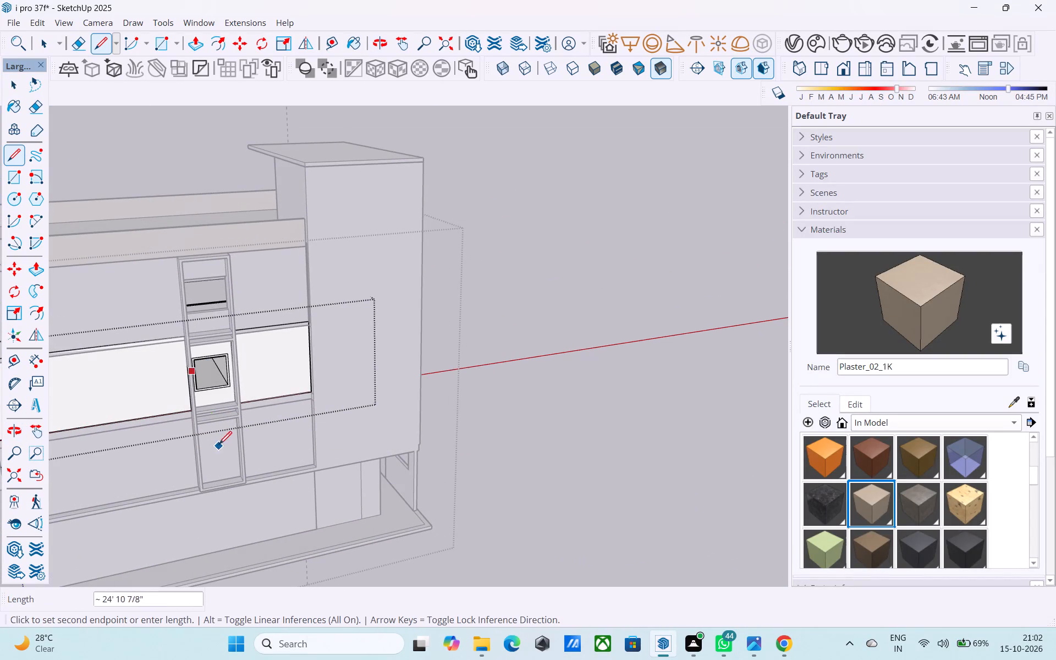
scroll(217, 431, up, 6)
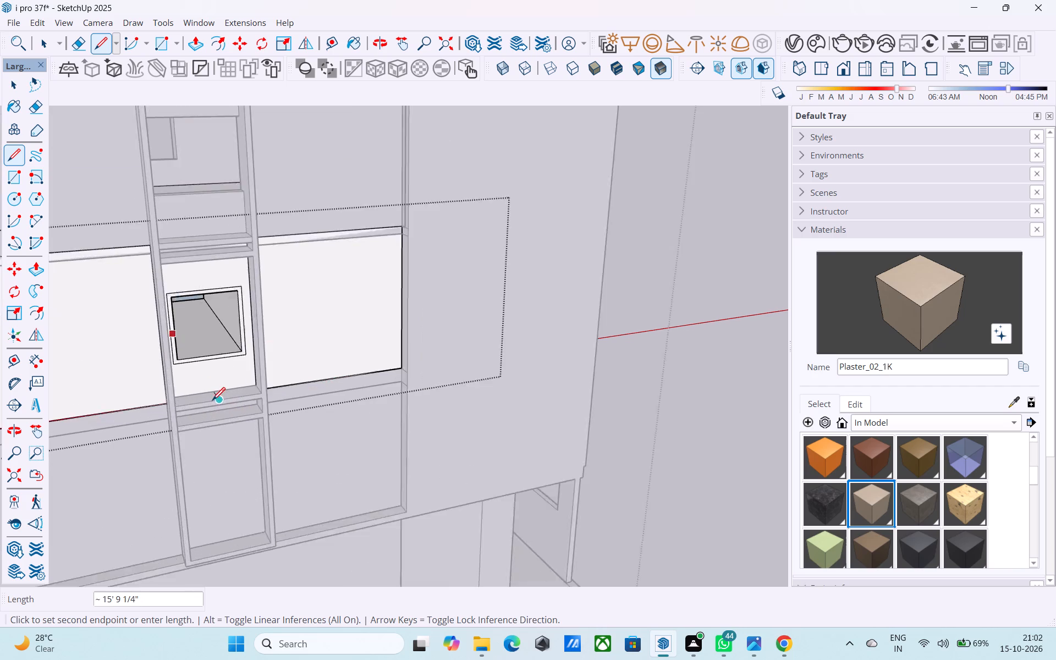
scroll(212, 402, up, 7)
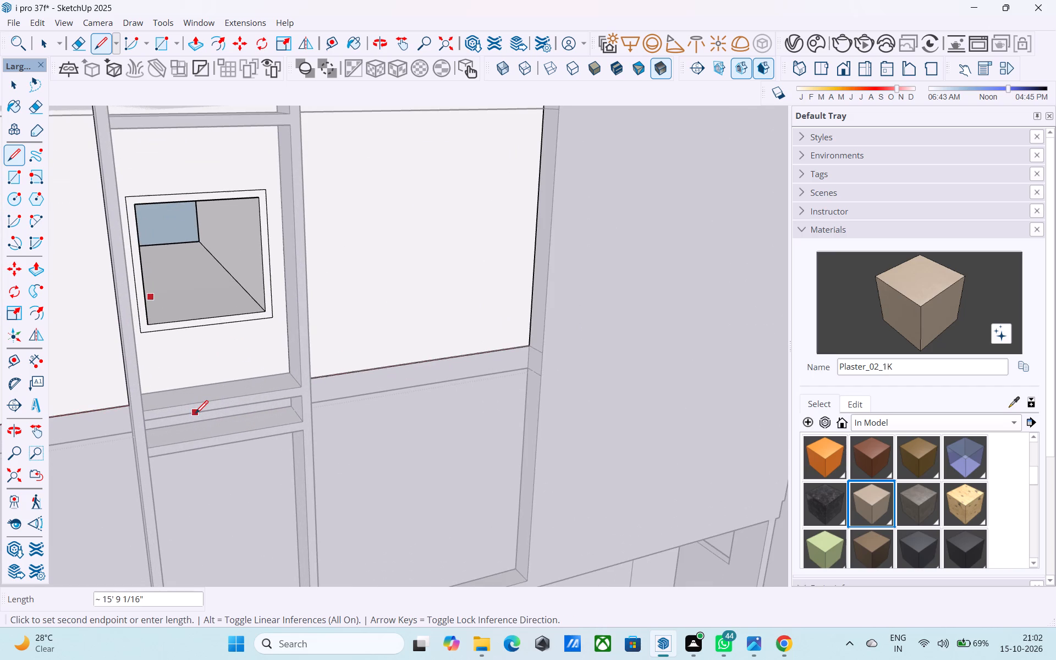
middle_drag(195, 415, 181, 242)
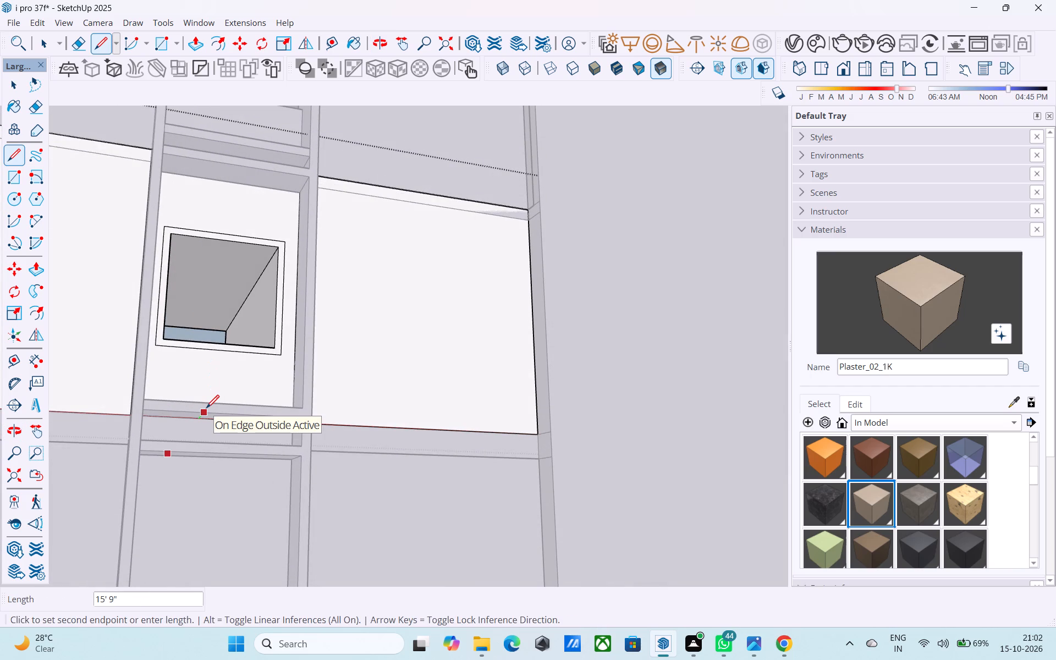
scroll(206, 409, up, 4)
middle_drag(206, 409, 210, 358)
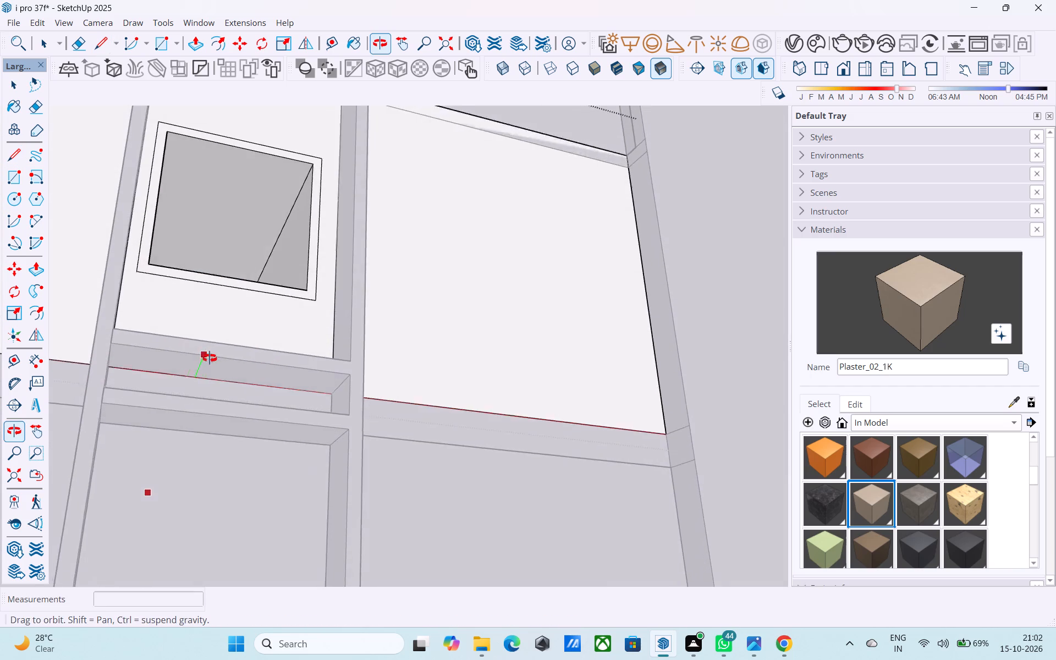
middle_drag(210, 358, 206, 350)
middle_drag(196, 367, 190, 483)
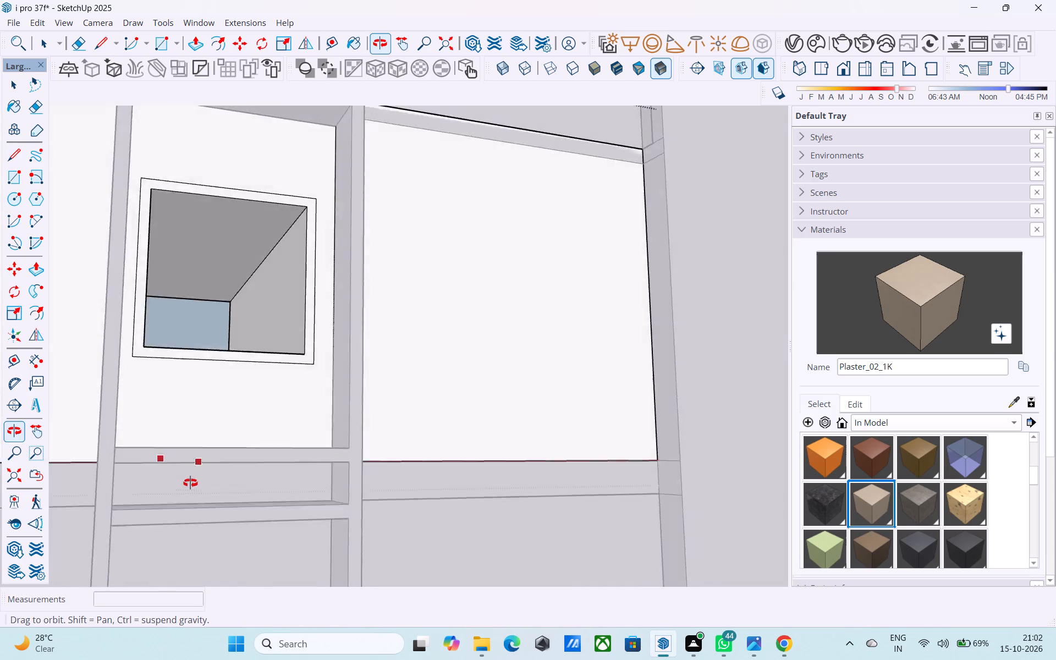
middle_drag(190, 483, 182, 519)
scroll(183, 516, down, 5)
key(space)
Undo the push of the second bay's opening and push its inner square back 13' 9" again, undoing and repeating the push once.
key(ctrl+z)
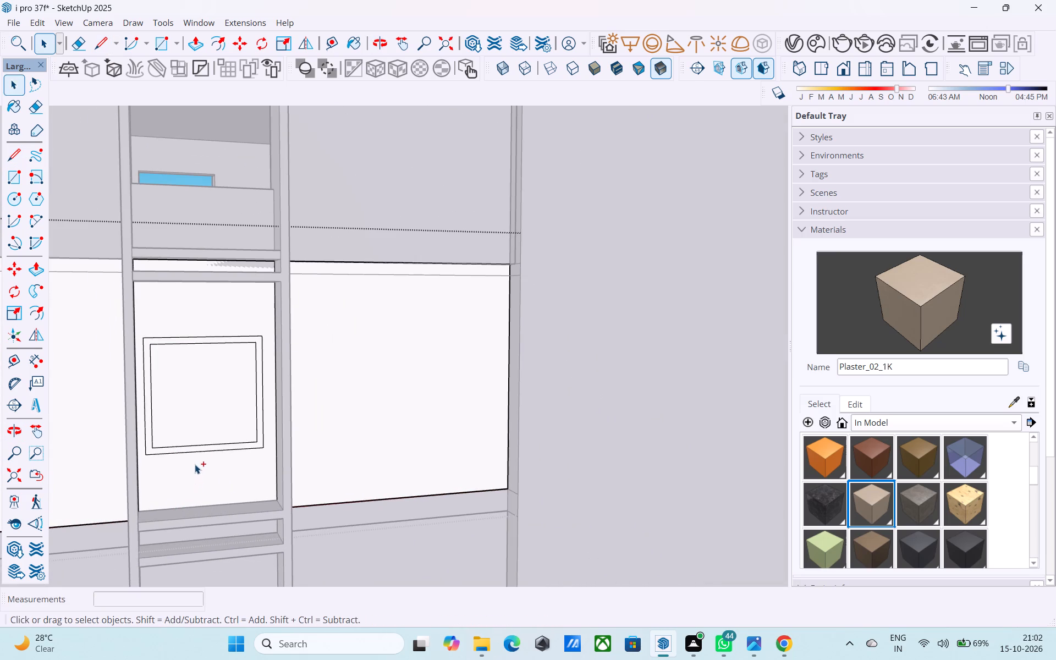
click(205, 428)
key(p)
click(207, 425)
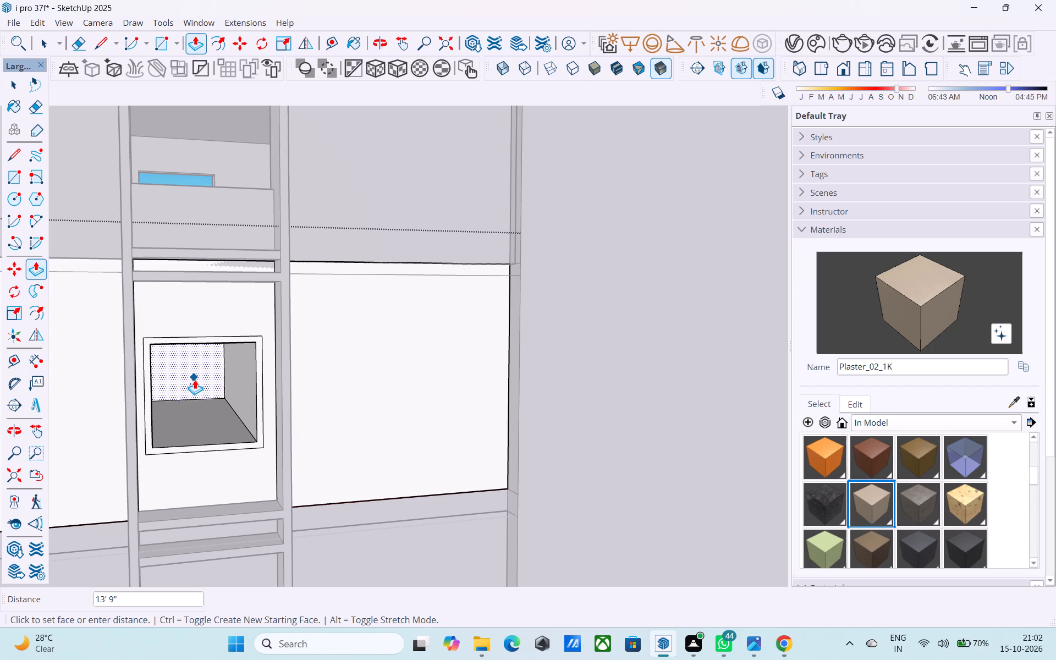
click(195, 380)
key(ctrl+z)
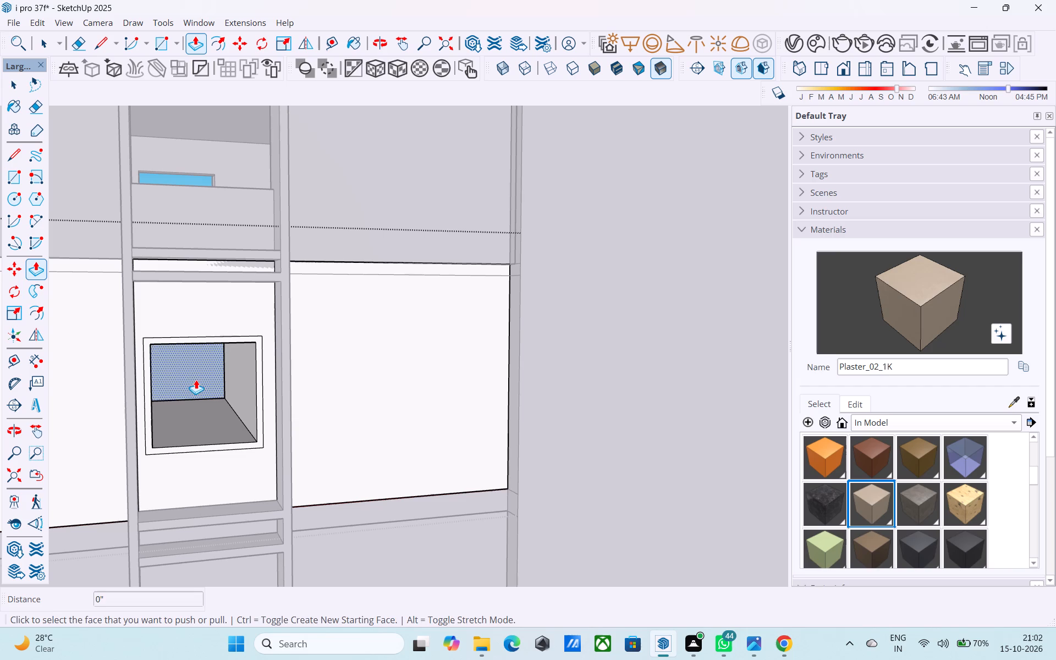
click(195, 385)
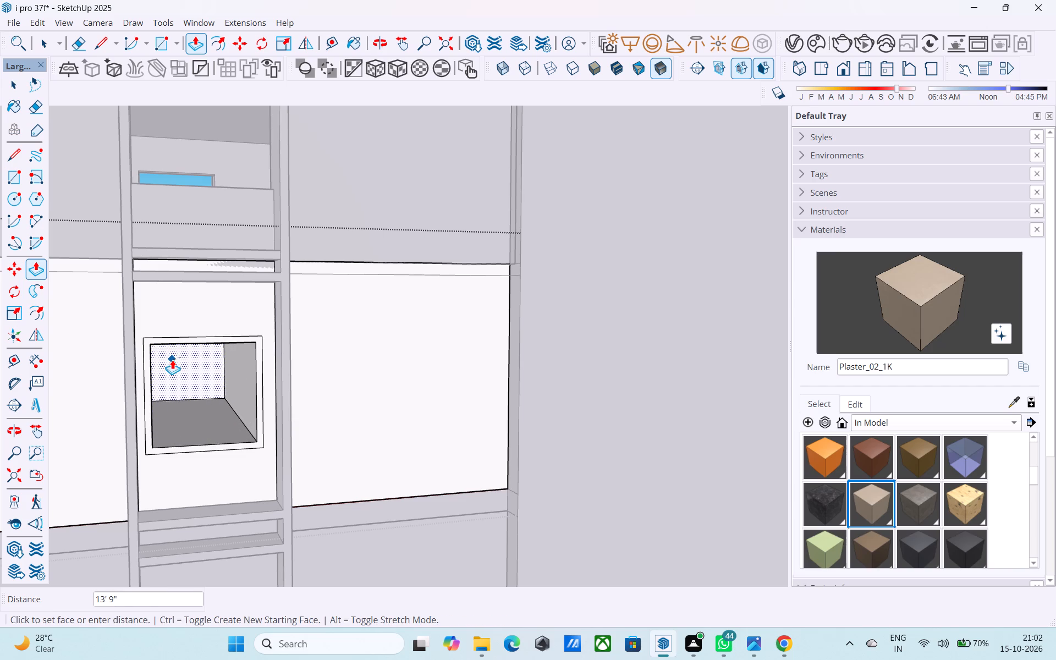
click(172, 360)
Examine the second bay's opening from both side elevations, undoing the last action along the way.
scroll(215, 393, up, 7)
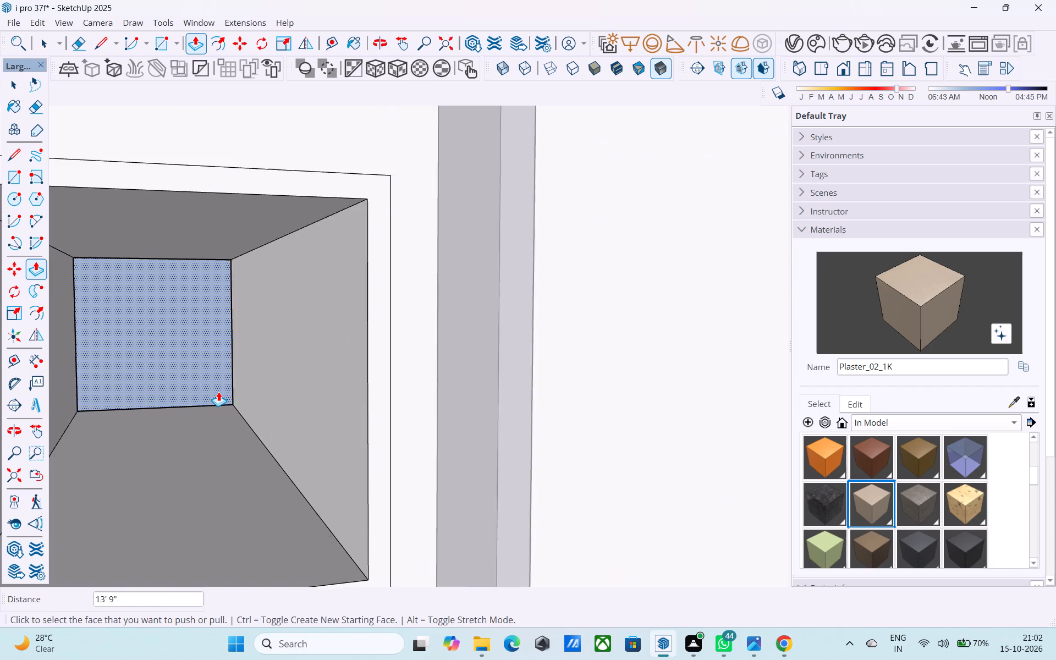
scroll(218, 392, up, 5)
middle_drag(208, 397, 201, 378)
scroll(284, 424, up, 1)
scroll(205, 370, down, 2)
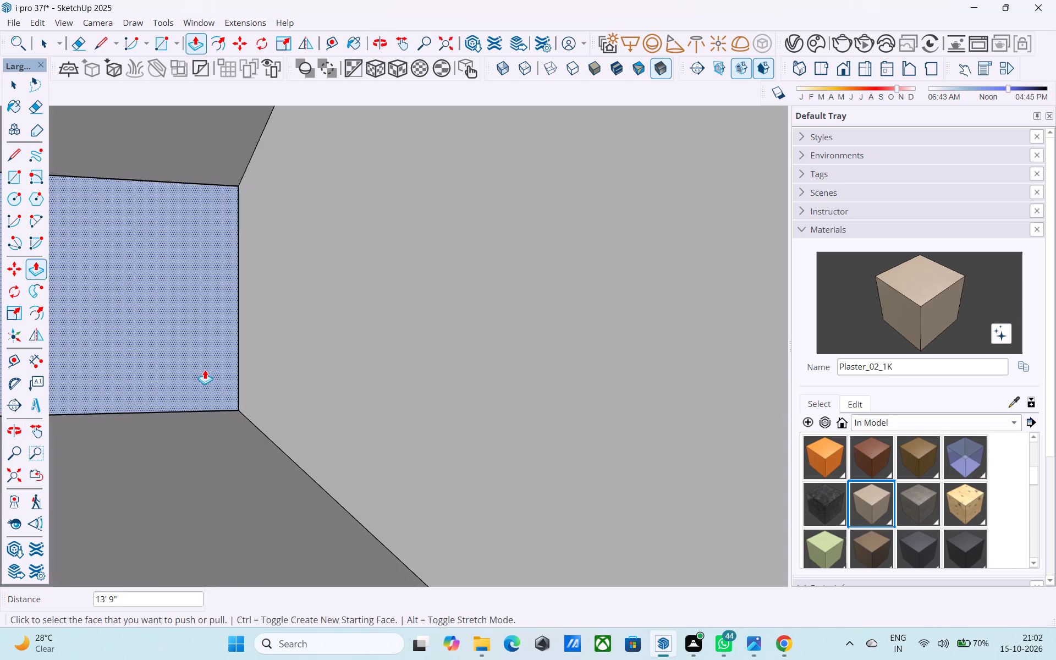
scroll(205, 370, down, 12)
middle_drag(222, 406, 856, 432)
middle_drag(419, 418, 578, 408)
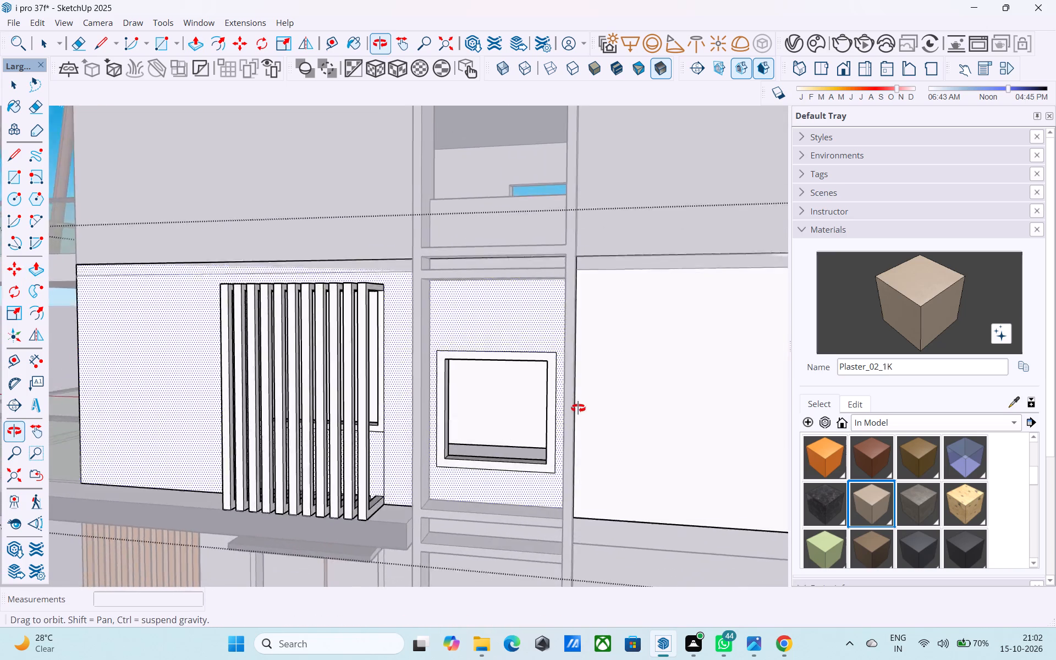
middle_drag(578, 408, 650, 376)
key(ctrl+z)
middle_drag(640, 377, 528, 384)
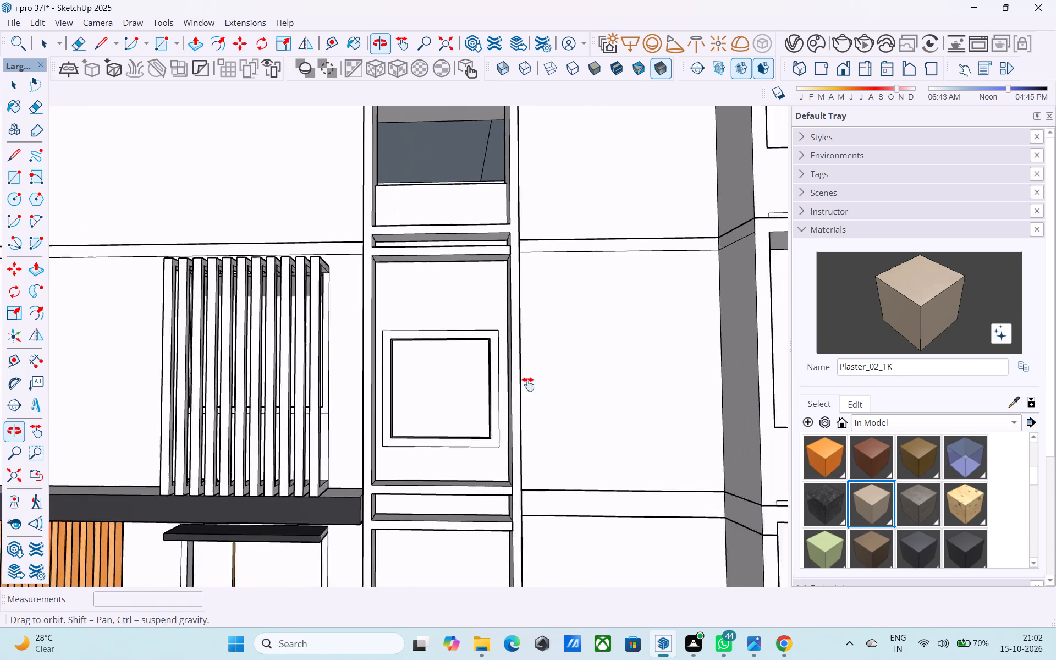
middle_drag(528, 384, 518, 481)
scroll(398, 334, up, 4)
scroll(400, 332, down, 5)
key(space)
middle_drag(384, 402, 417, 320)
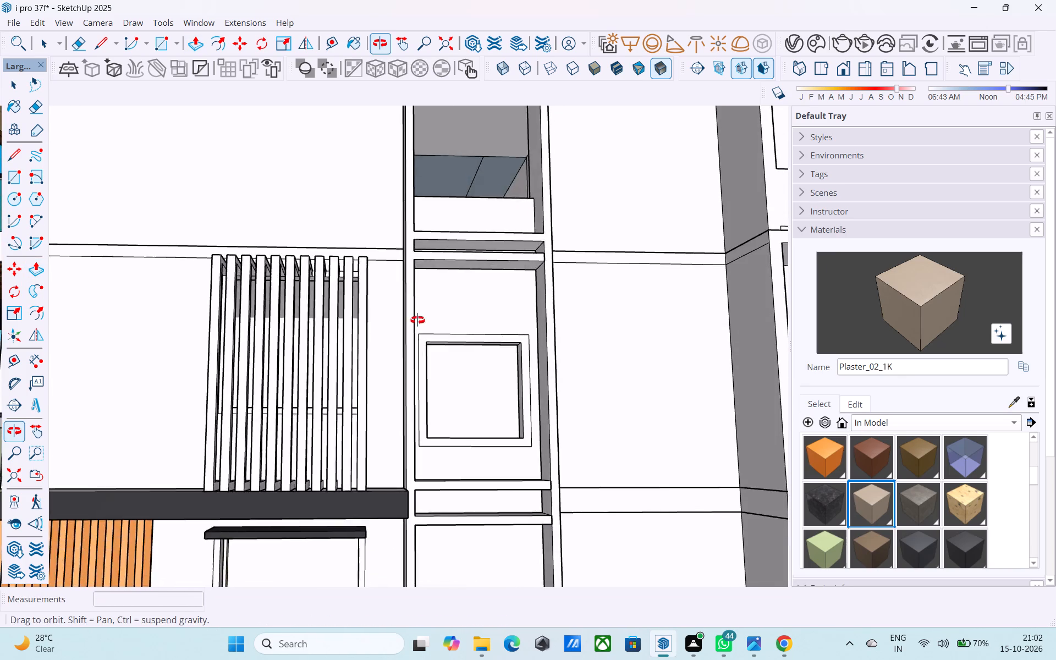
middle_drag(417, 320, 91, 361)
scroll(255, 354, down, 8)
middle_drag(289, 394, 662, 422)
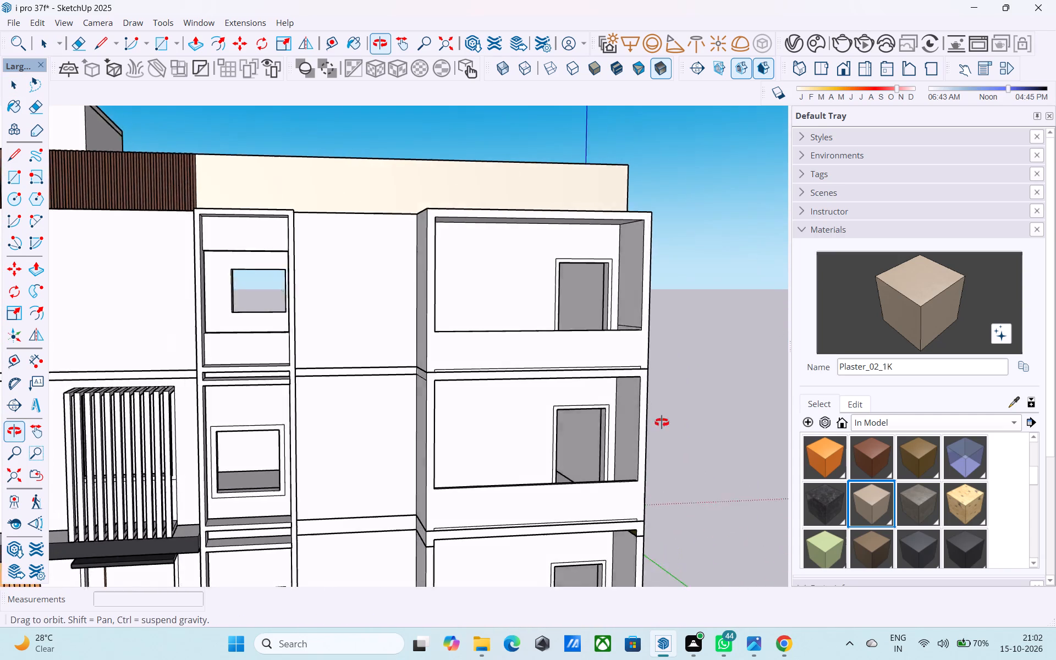
middle_drag(662, 422, 140, 402)
middle_drag(547, 386, 153, 386)
scroll(256, 382, down, 3)
middle_drag(269, 394, 179, 388)
shift+middle_drag(318, 422, 346, 371)
scroll(346, 371, up, 3)
scroll(346, 371, down, 3)
middle_drag(349, 377, 342, 360)
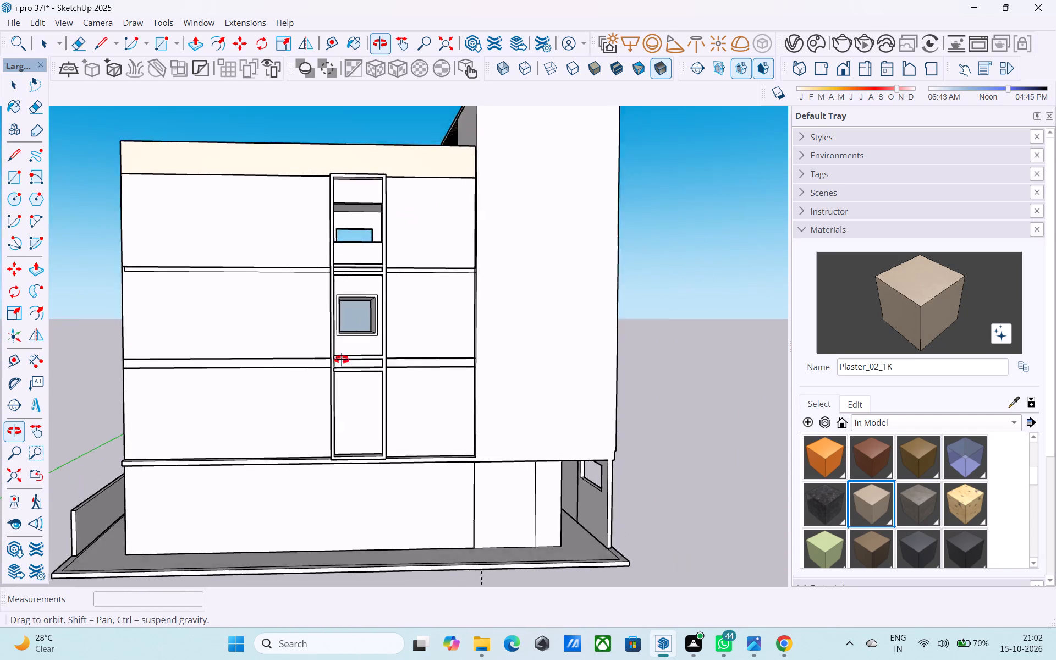
middle_drag(342, 360, 343, 346)
scroll(343, 346, up, 4)
scroll(344, 345, down, 4)
shift+middle_drag(344, 345, 322, 400)
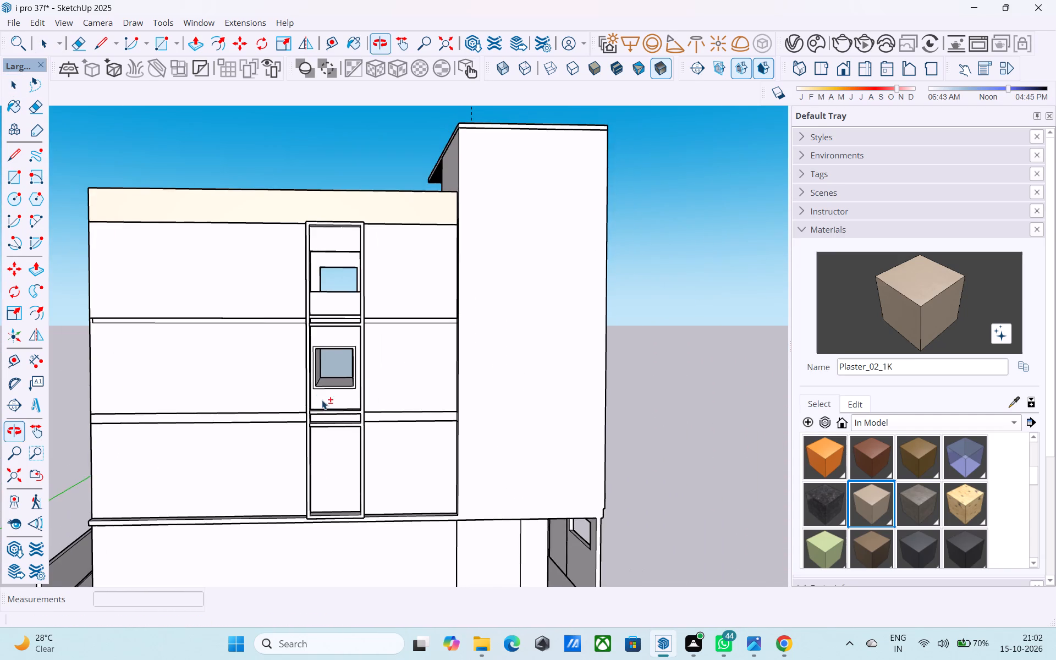
scroll(325, 387, up, 4)
scroll(325, 386, down, 5)
shift+middle_drag(328, 391, 347, 342)
shift+middle_drag(340, 393, 329, 364)
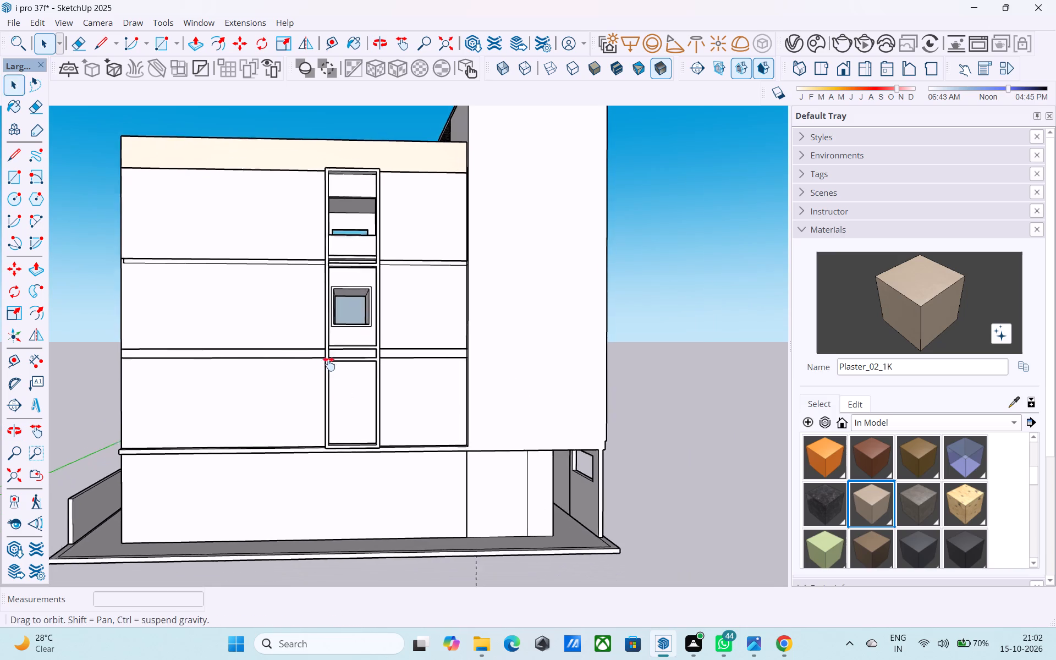
shift+middle_drag(329, 364, 299, 358)
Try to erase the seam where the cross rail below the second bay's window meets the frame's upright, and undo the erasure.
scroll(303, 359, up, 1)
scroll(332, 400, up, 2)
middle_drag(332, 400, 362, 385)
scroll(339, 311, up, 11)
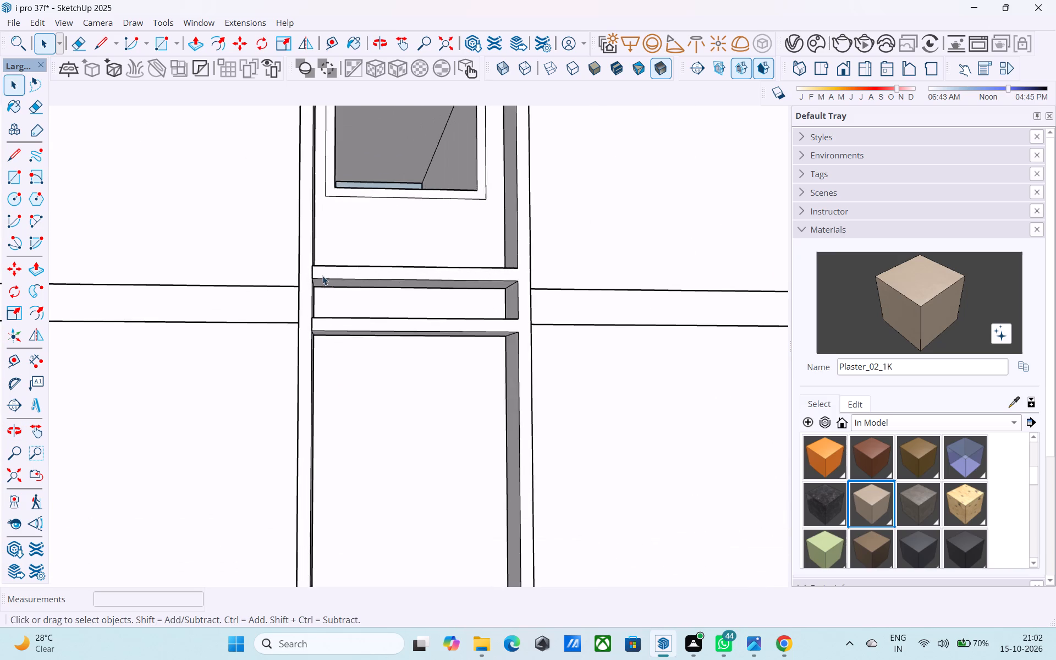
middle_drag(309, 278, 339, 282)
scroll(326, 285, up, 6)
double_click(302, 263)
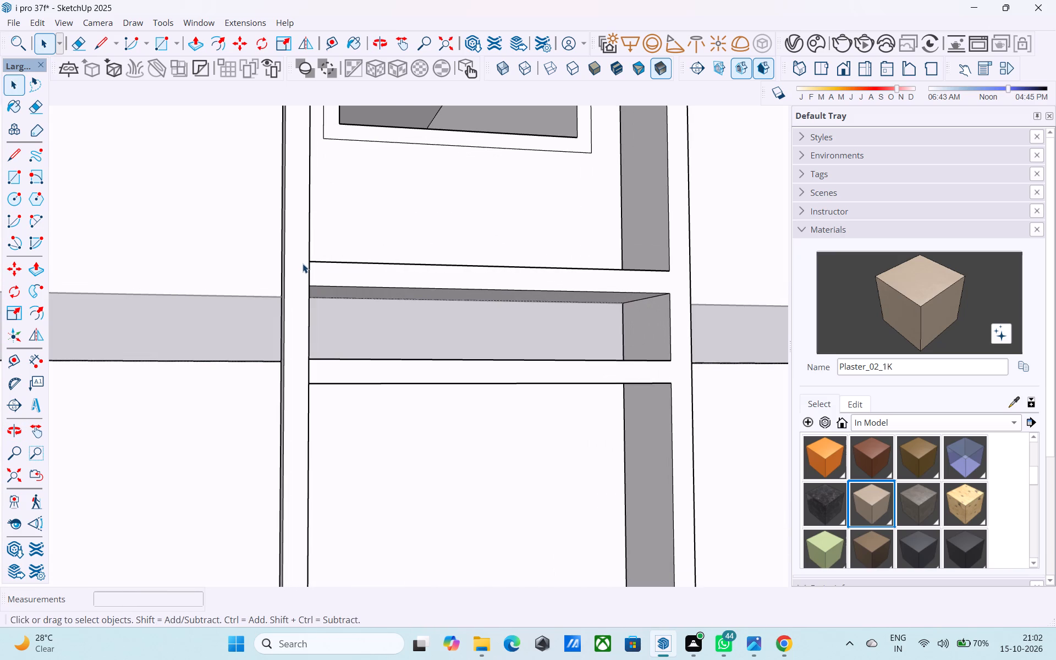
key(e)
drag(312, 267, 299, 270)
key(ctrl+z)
Inside the vertical frame, erase the seam edges where the two cross rails below the second bay's window meet the upright.
key(space)
click(312, 289)
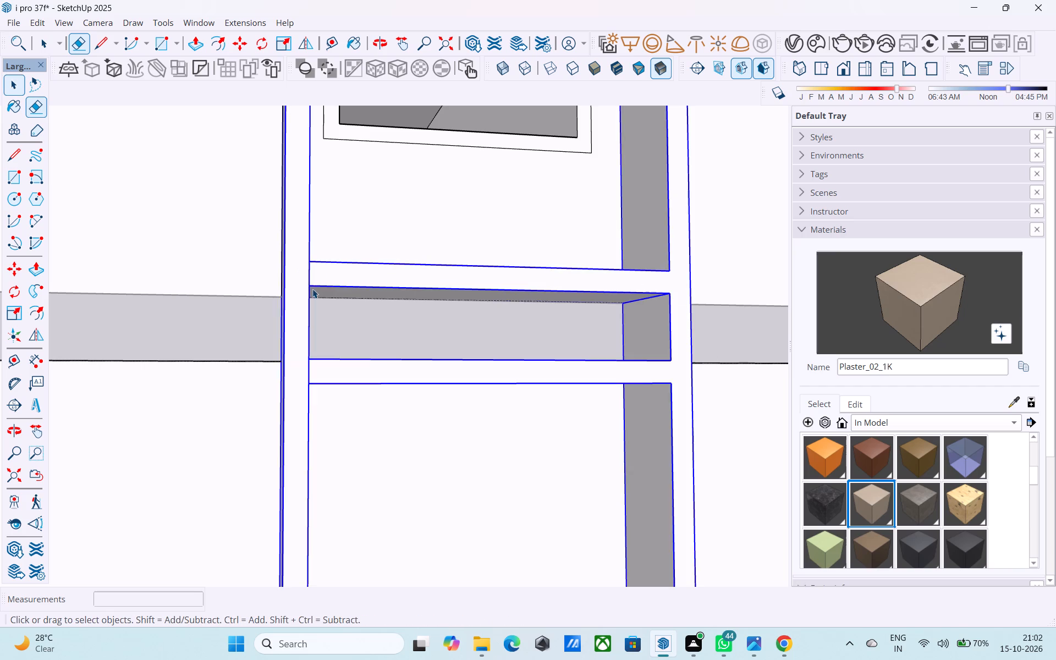
double_click(312, 279)
scroll(312, 278, up, 3)
key(e)
drag(312, 277, 306, 278)
scroll(301, 275, down, 6)
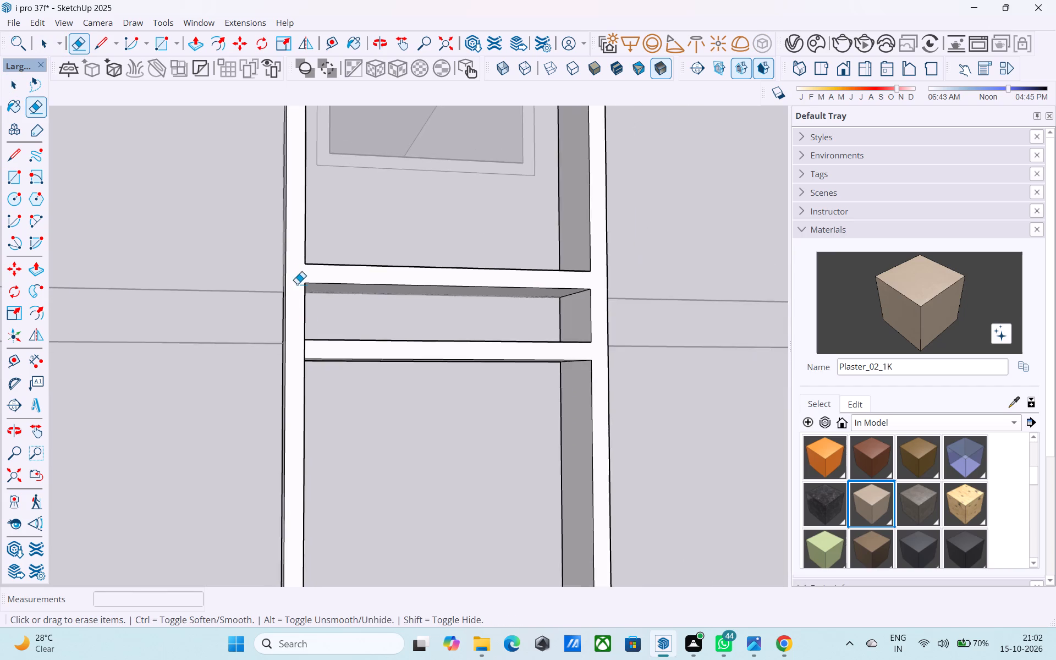
scroll(305, 329, up, 3)
click(308, 353)
drag(301, 358, 315, 358)
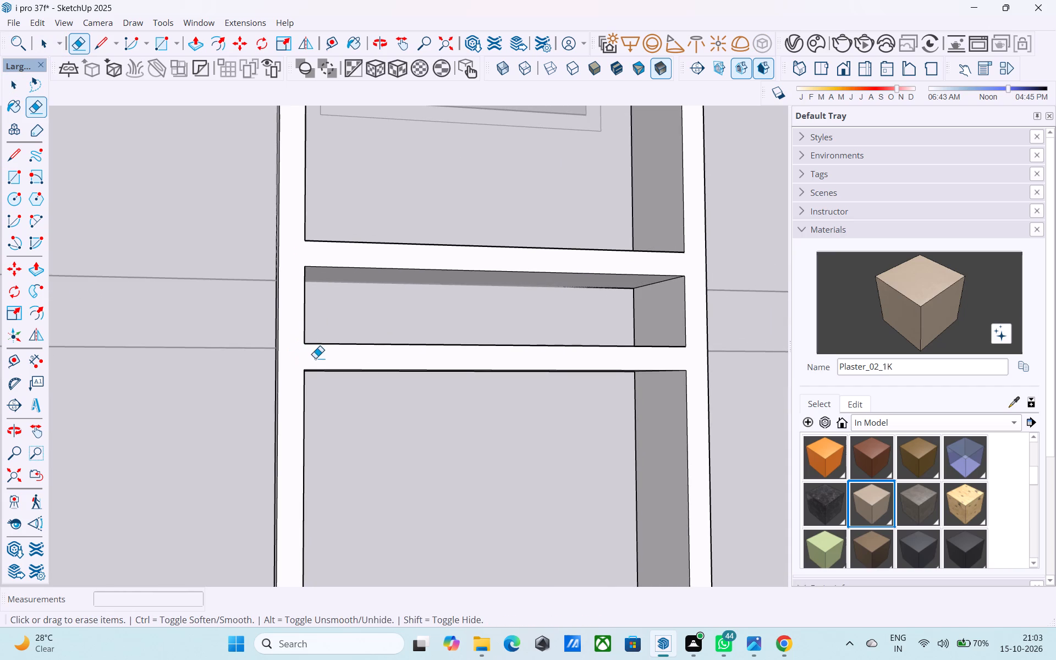
Draw a 4' by 4' square on the wall face inside the lowest bay of the vertical frame.
scroll(272, 322, down, 10)
middle_drag(297, 323, 278, 309)
scroll(271, 294, down, 10)
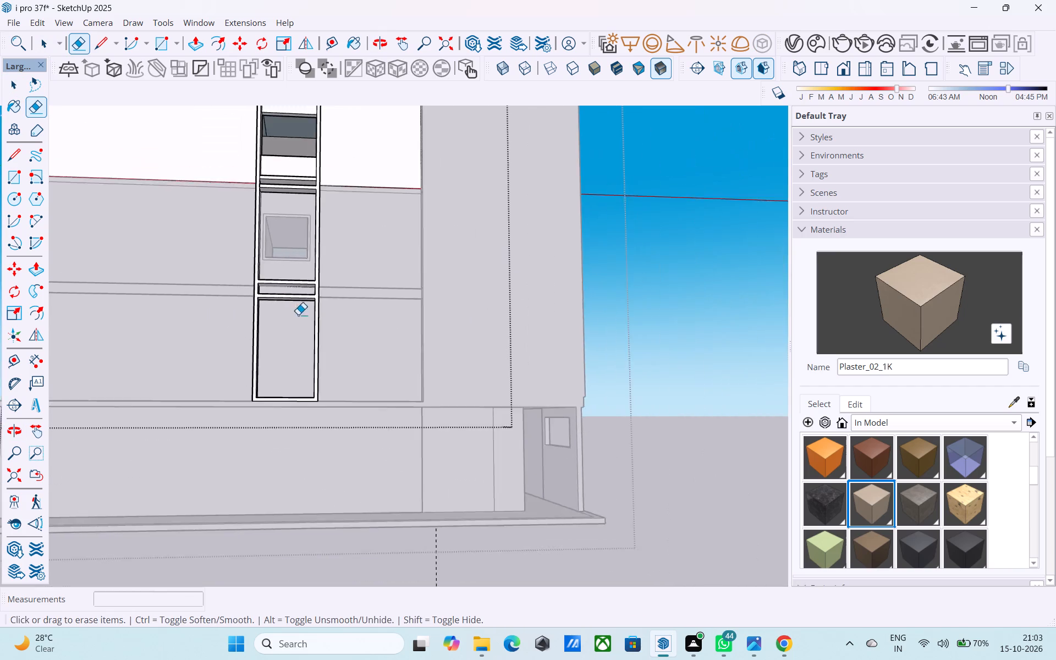
middle_drag(298, 315, 304, 342)
key(space)
scroll(303, 343, up, 3)
double_click(302, 343)
middle_drag(296, 344, 284, 337)
click(240, 346)
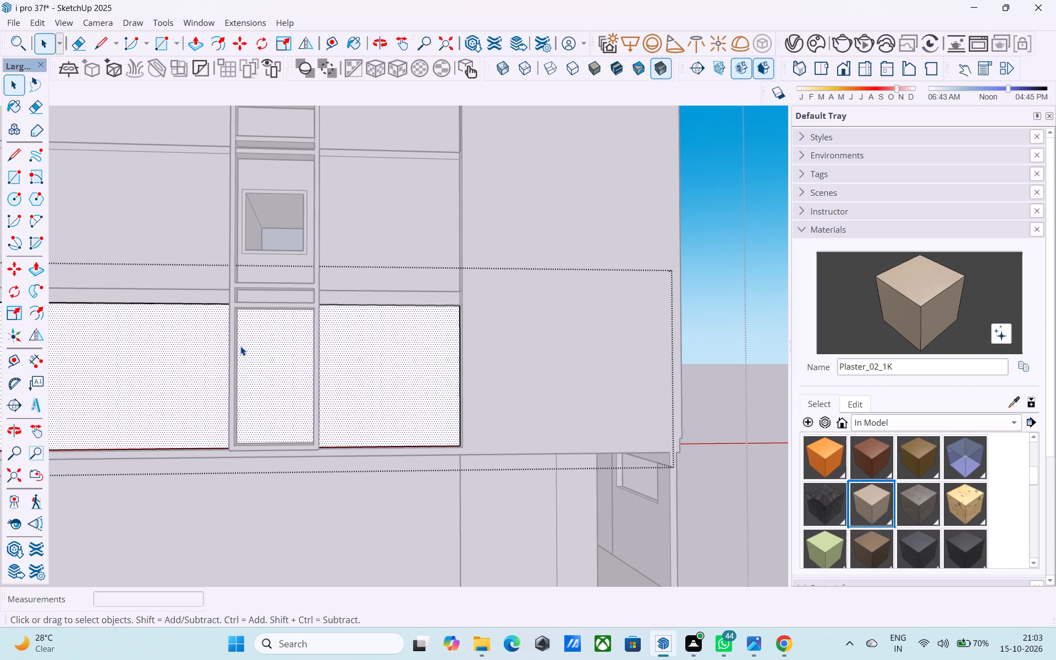
middle_drag(262, 351, 248, 340)
key(r)
scroll(228, 335, up, 4)
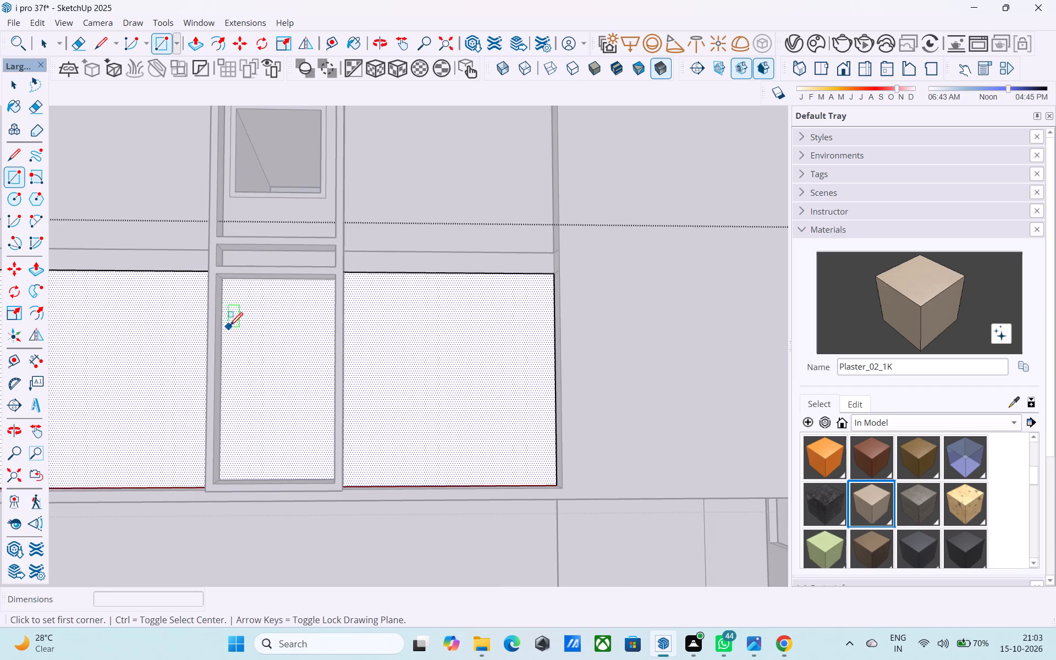
click(233, 327)
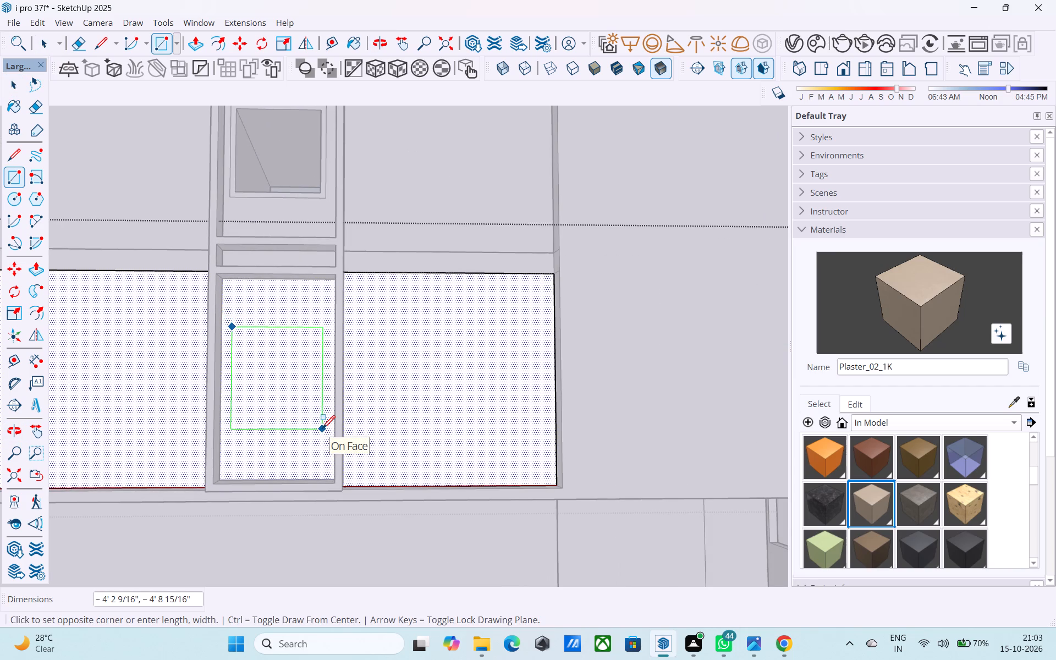
text(4',4')
key(Return)
key(space)
Offset the outline of the square in the lowest bay outward by 3" for the window border.
click(296, 396)
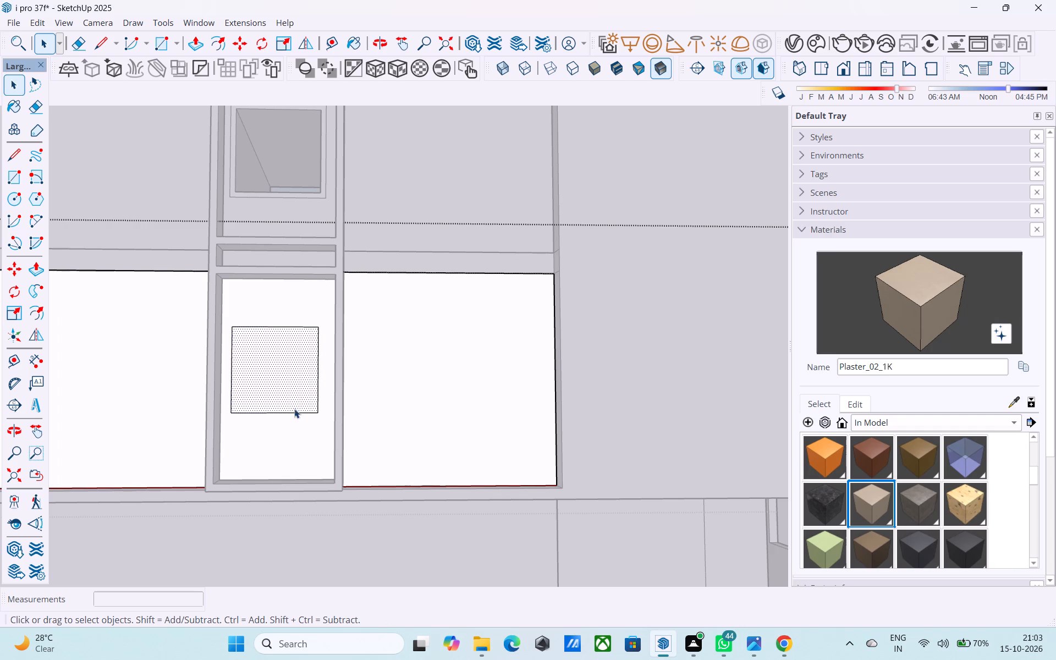
key(f)
click(303, 386)
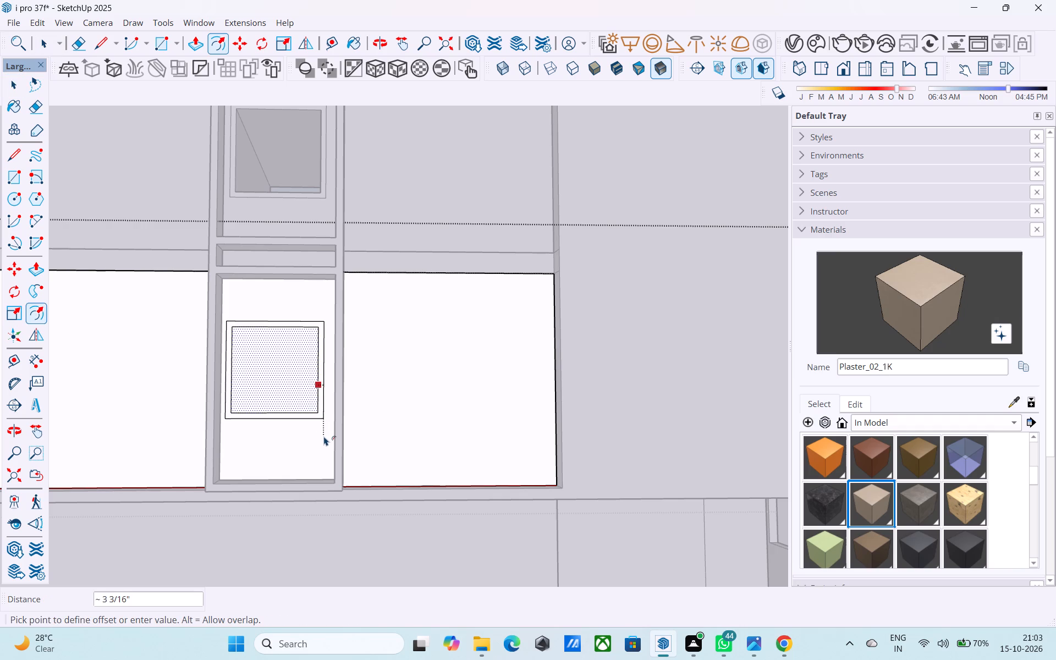
text(3")
key(Return)
key(space)
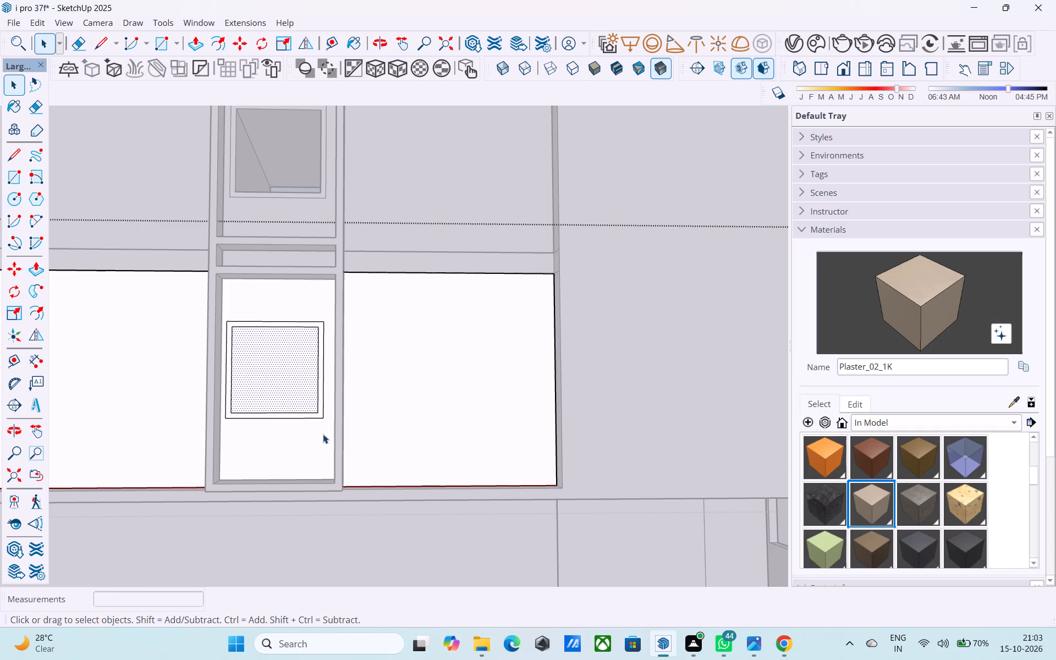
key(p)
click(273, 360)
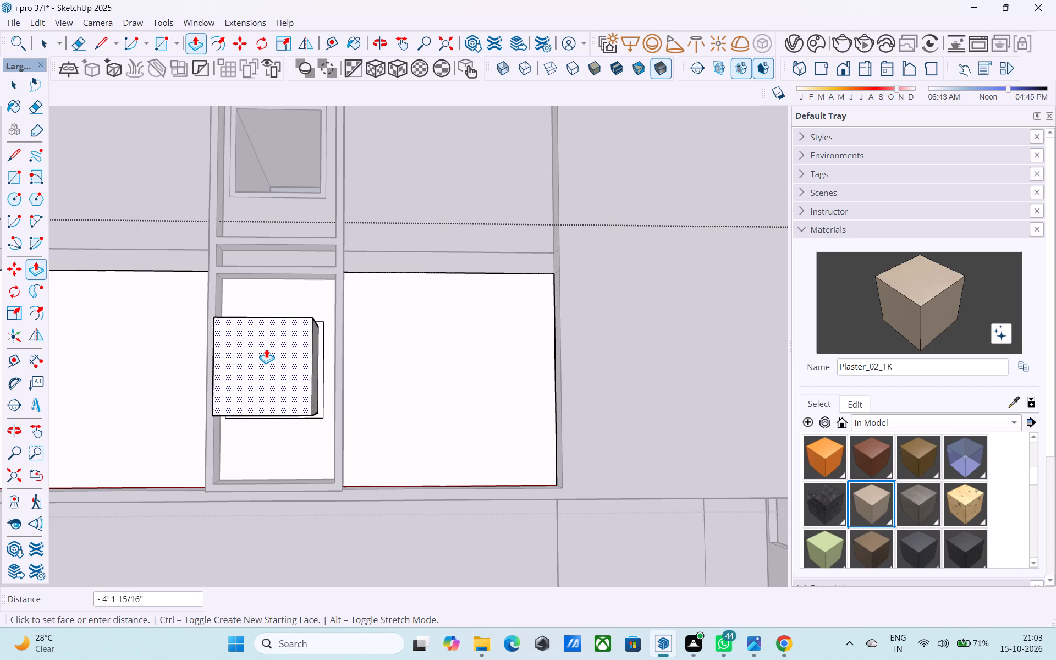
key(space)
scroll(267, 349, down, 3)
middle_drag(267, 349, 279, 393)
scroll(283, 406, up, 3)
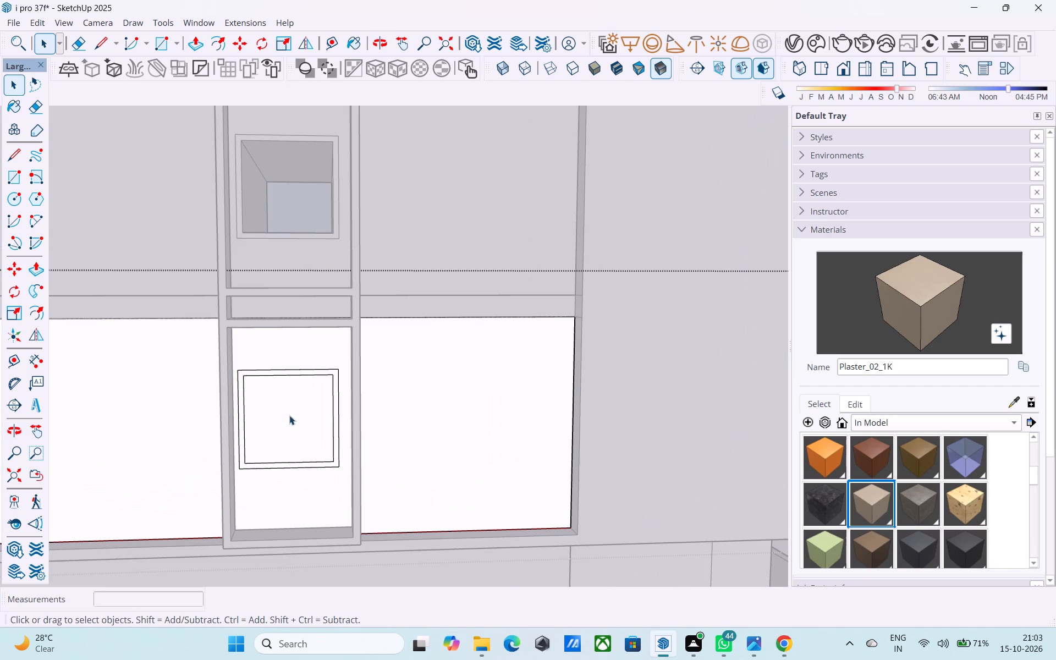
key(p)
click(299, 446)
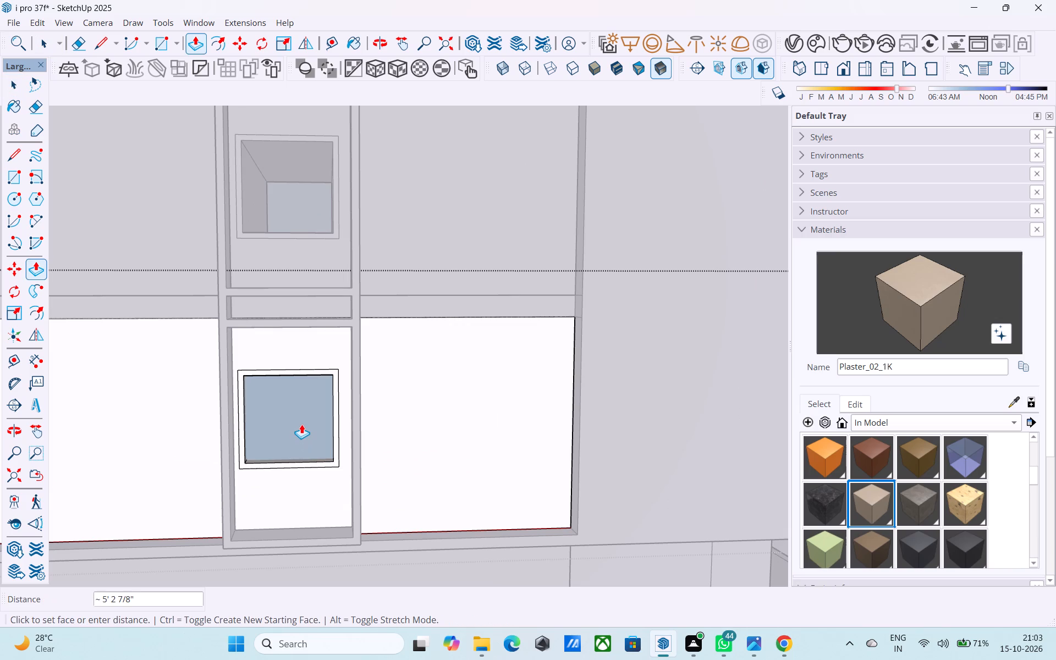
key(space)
Push the inner square of the lowest bay 9" through the wall to cut the window opening.
click(306, 411)
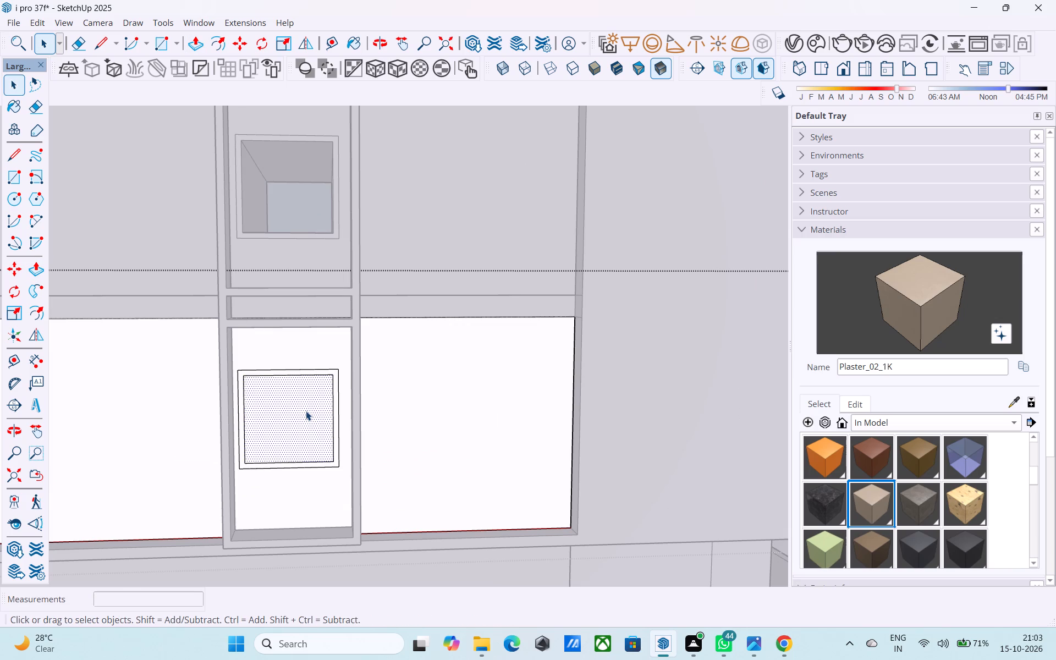
key(p)
click(312, 442)
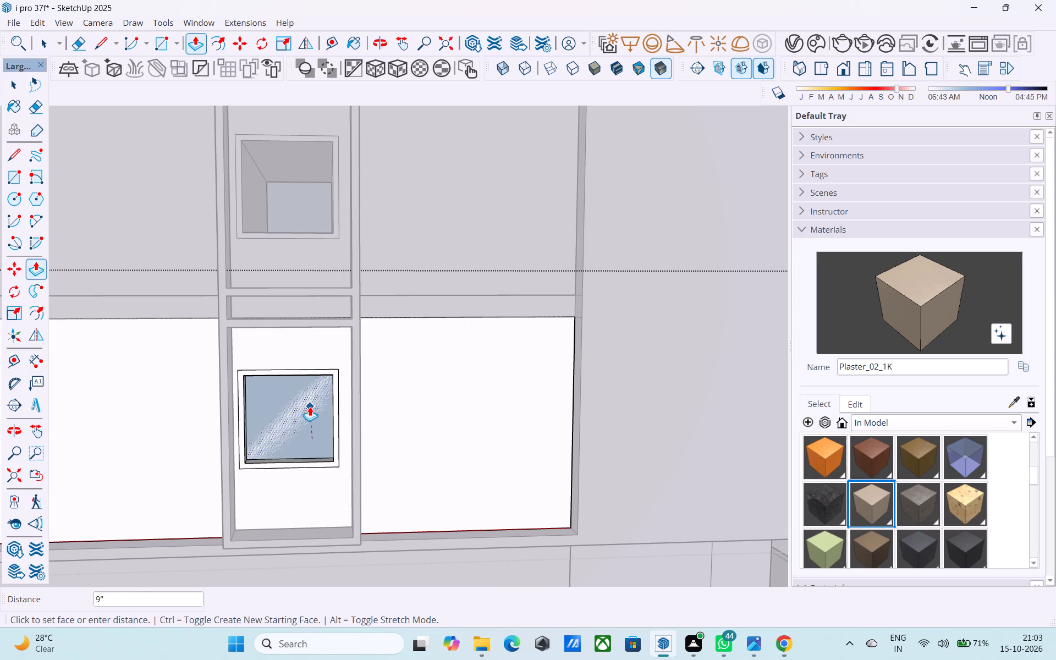
click(310, 406)
middle_drag(310, 406, 354, 410)
scroll(322, 411, up, 5)
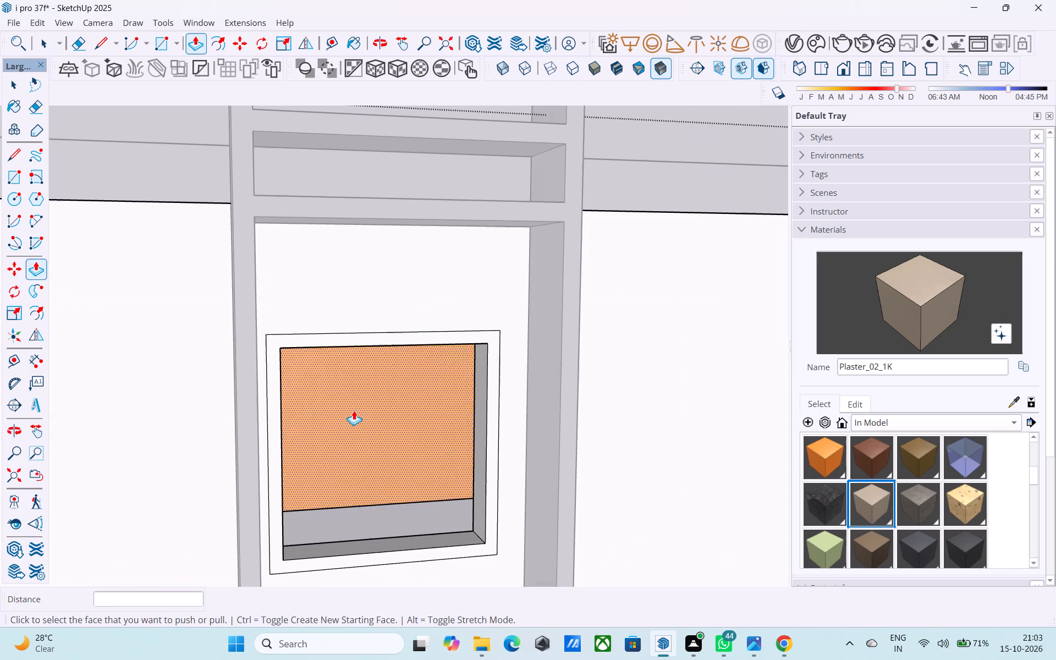
key(space)
Paint the orange and brown interior wall faces seen through the lowest bay's opening with the Default material.
scroll(856, 457, up, 4)
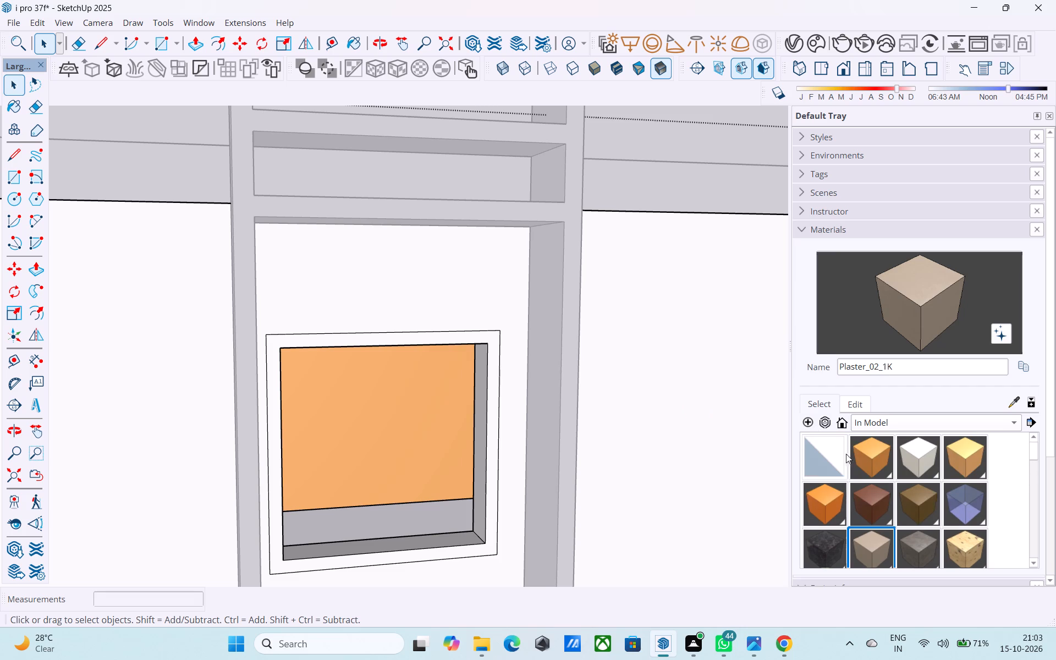
click(828, 454)
click(369, 437)
scroll(457, 438, up, 4)
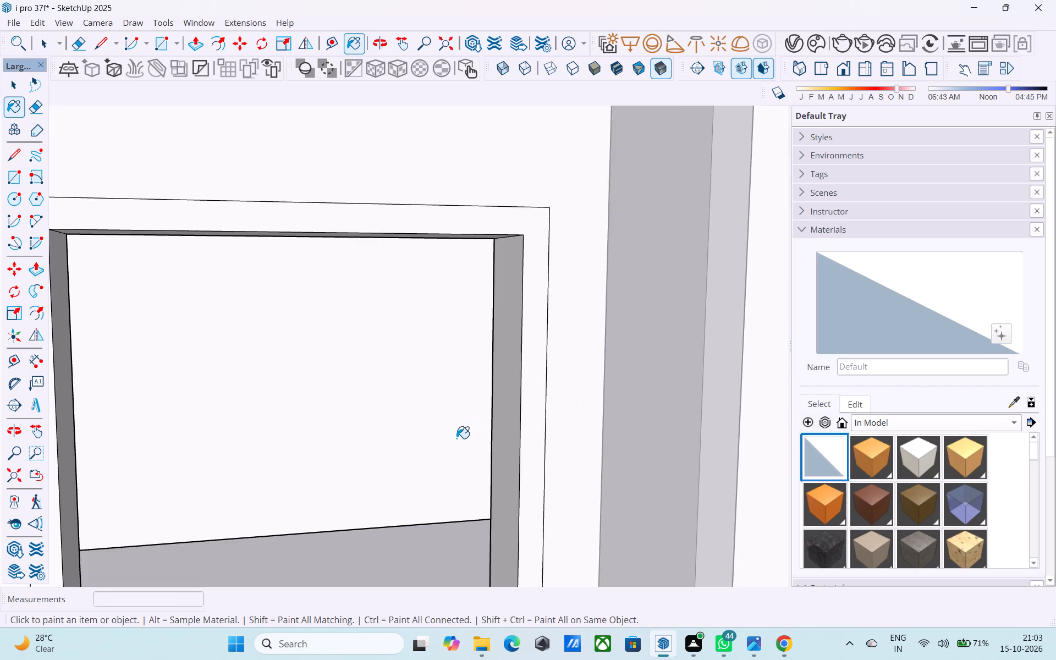
middle_drag(464, 441, 489, 429)
click(736, 359)
middle_drag(728, 358, 700, 358)
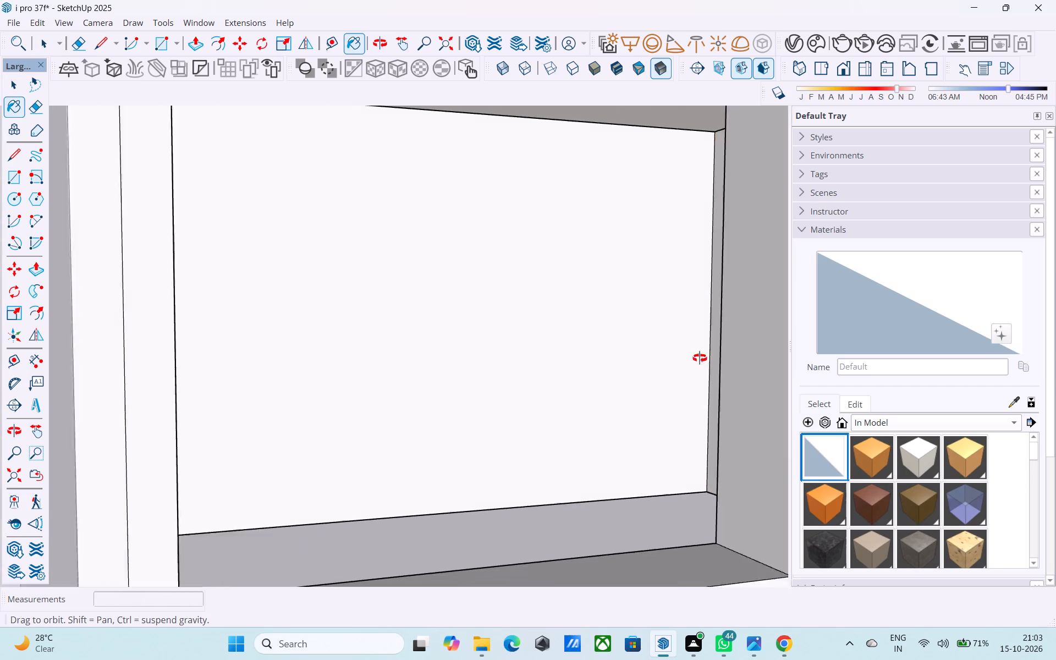
middle_drag(700, 358, 683, 354)
scroll(656, 349, down, 15)
scroll(536, 378, up, 1)
scroll(536, 378, down, 3)
middle_drag(536, 378, 422, 409)
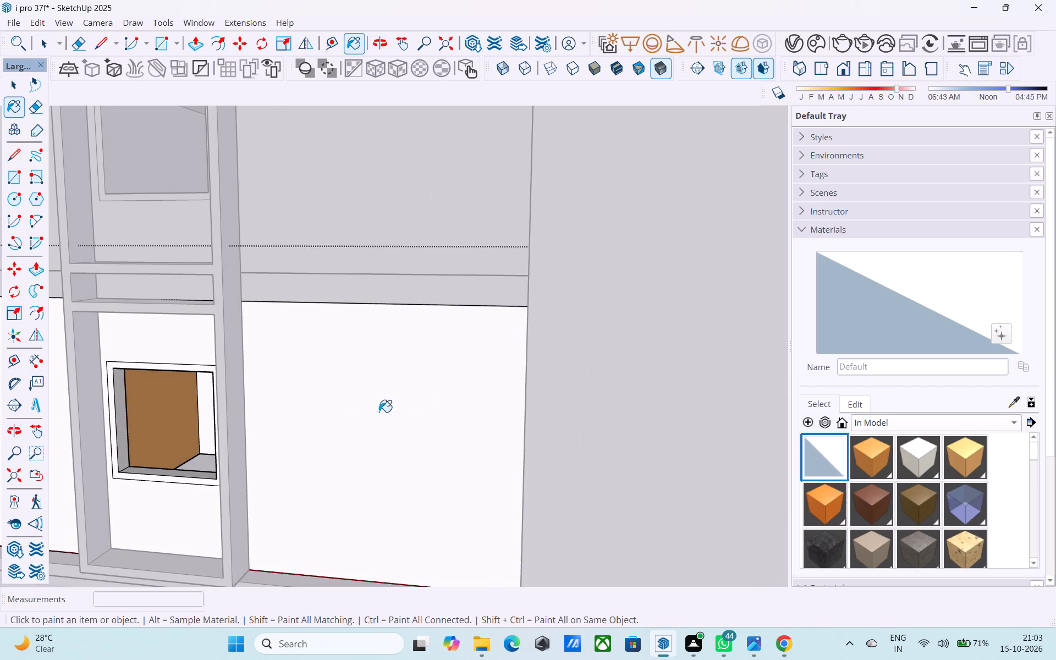
click(183, 427)
middle_drag(182, 425, 232, 380)
scroll(233, 378, down, 9)
key(space)
Leave the editing of the wall faces, check the three window bays on the side elevation and save the model.
middle_drag(239, 365, 273, 359)
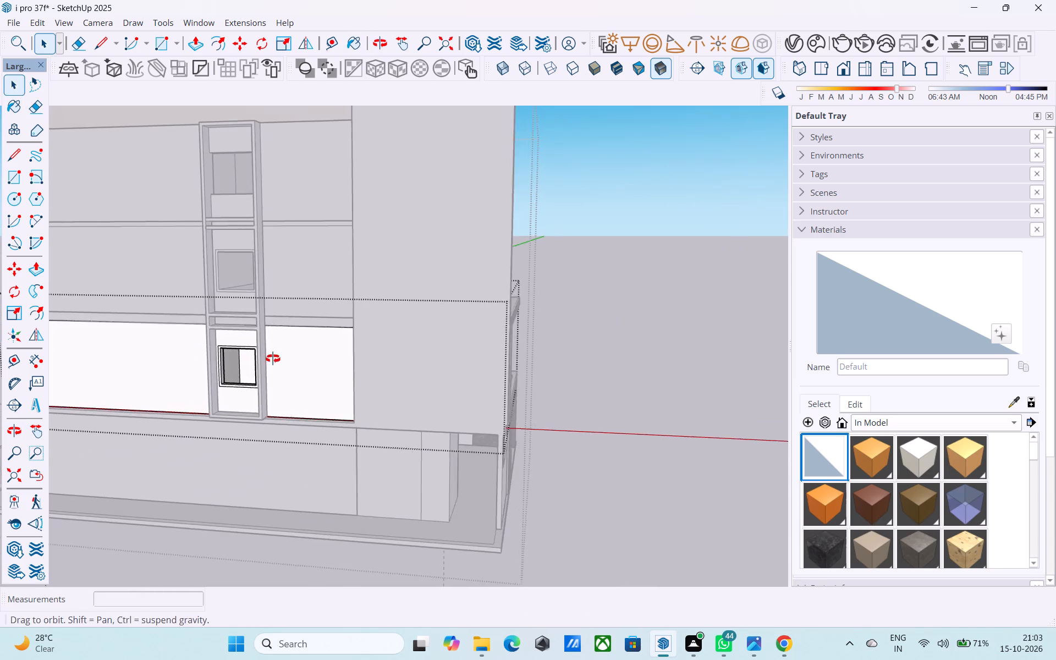
middle_drag(273, 359, 277, 358)
click(646, 247)
scroll(641, 250, down, 4)
middle_drag(509, 332, 529, 335)
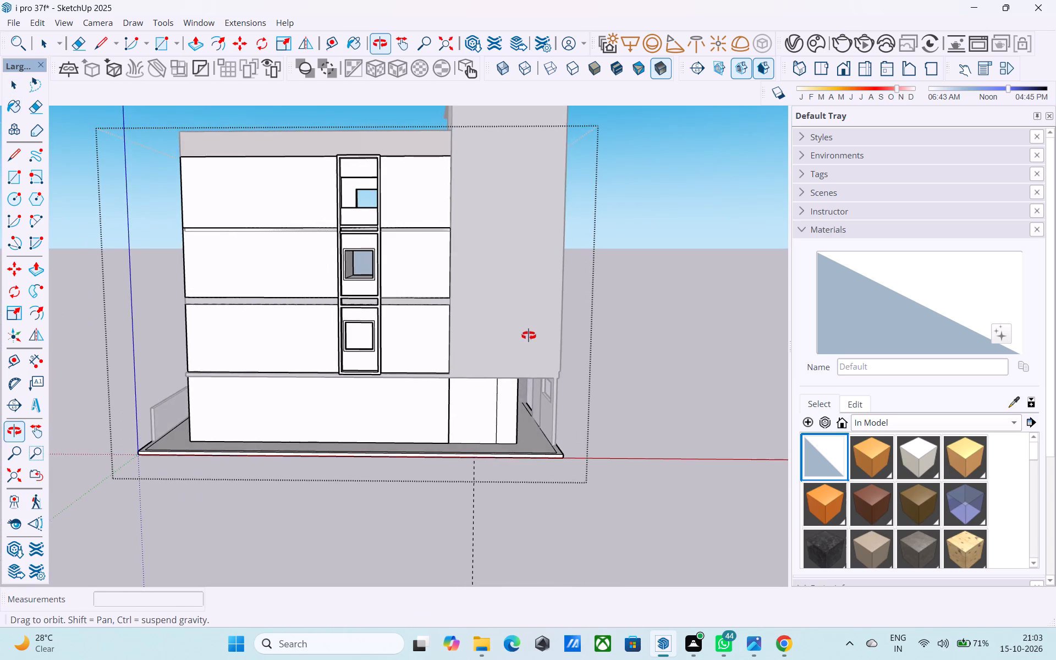
middle_drag(529, 335, 579, 389)
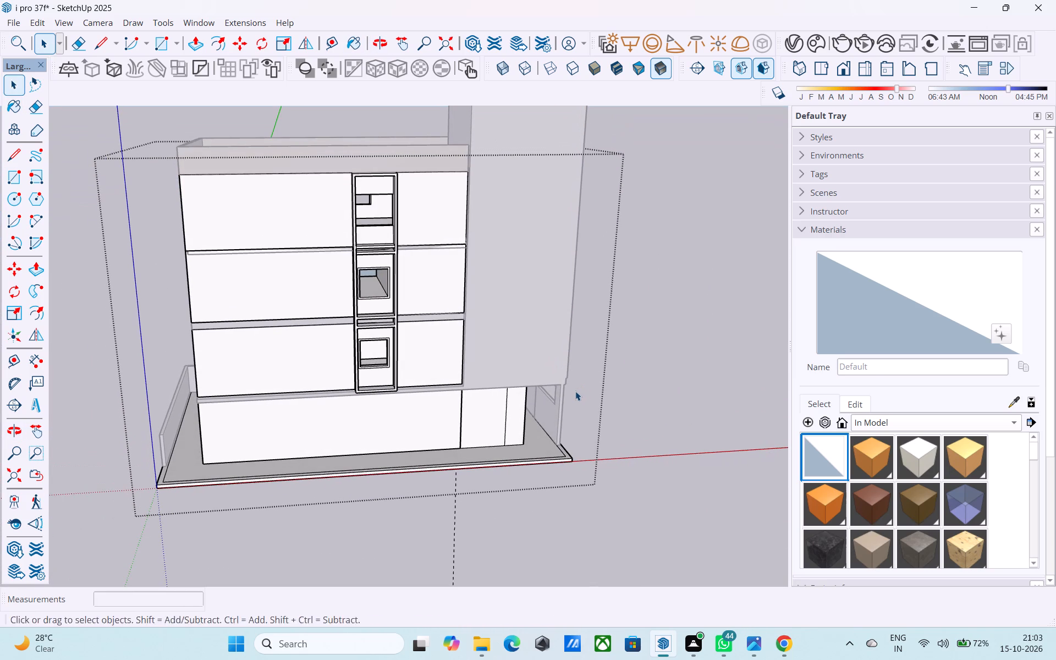
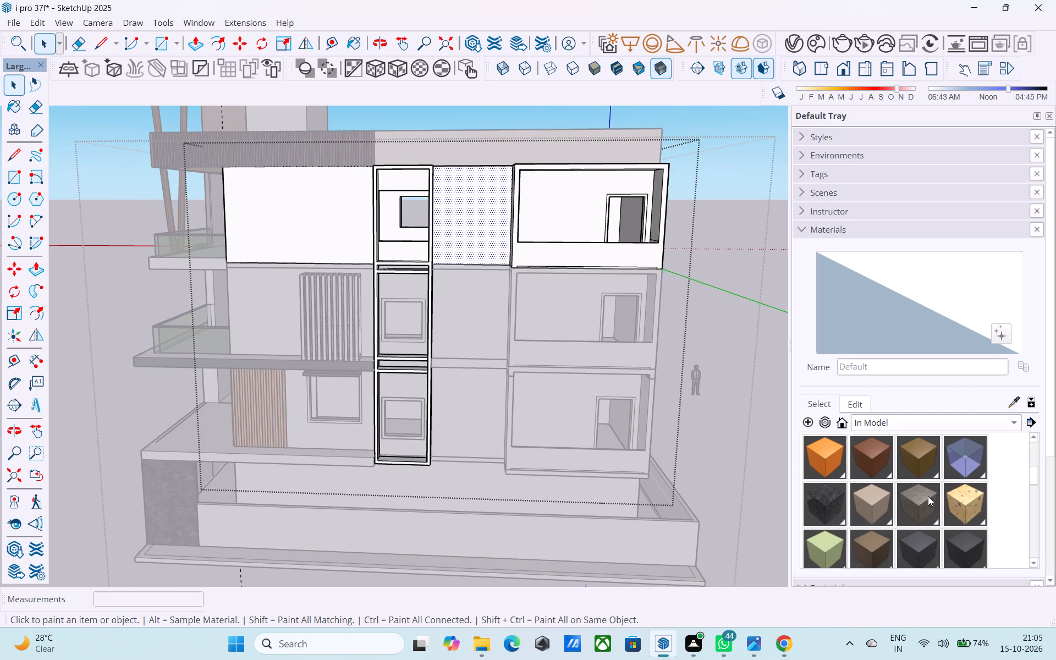
Paint the wall panels between the vertical window frame and the balcony openings on the top and middle storeys with Plaster_04_1K.
click(437, 237)
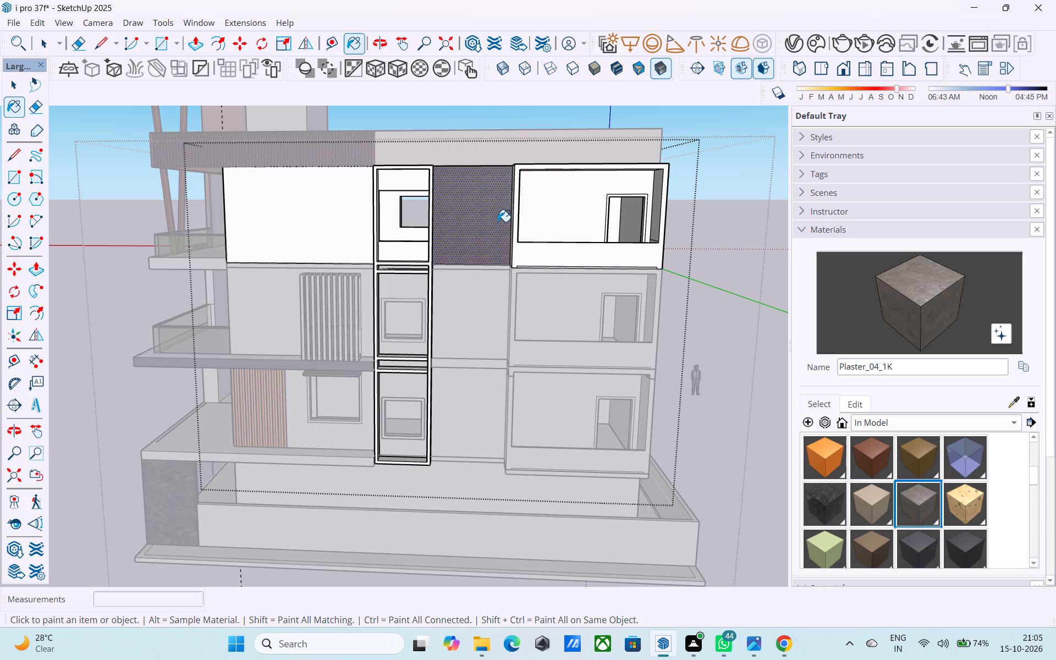
key(space)
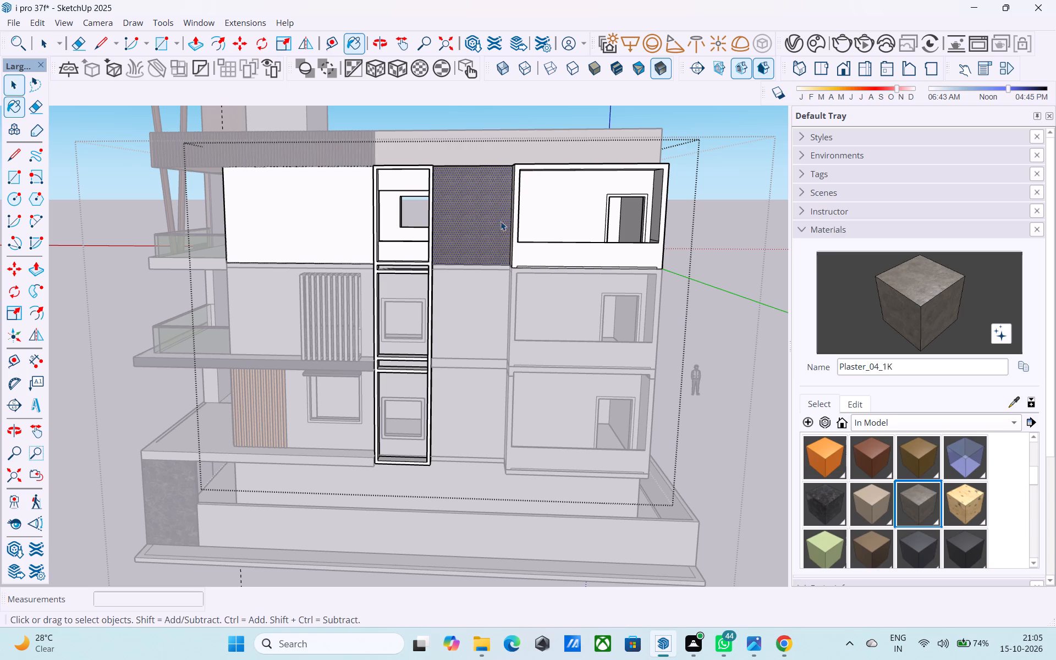
double_click(473, 321)
click(472, 312)
click(909, 291)
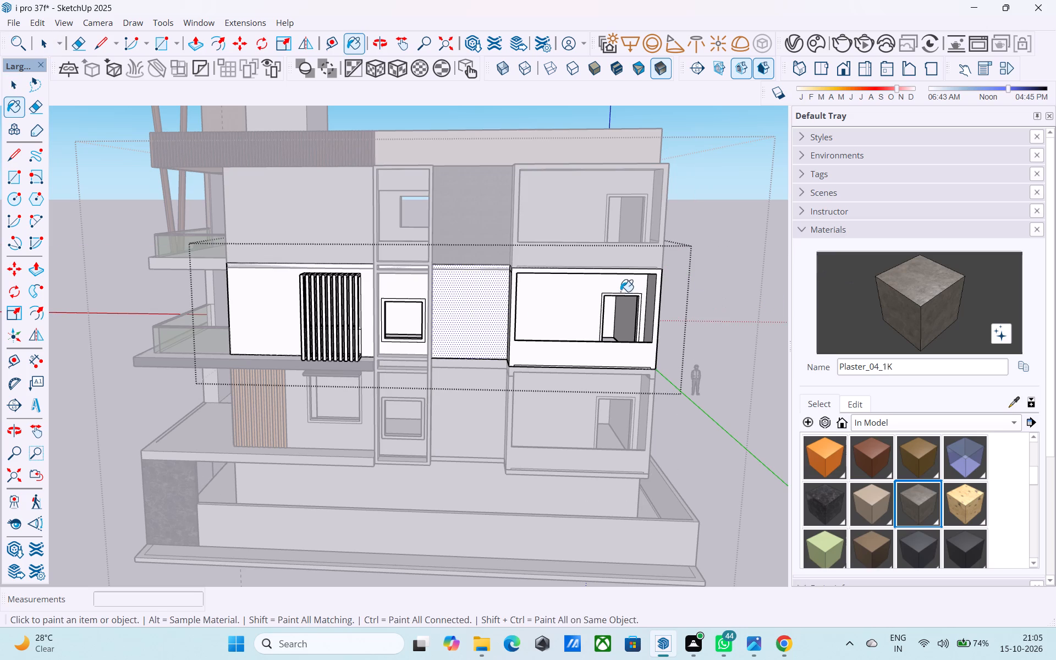
click(496, 294)
scroll(493, 293, down, 5)
key(space)
Paint the matching wall panel on the lowest storey with Plaster_04_1K and leave the wall group's editing.
double_click(466, 358)
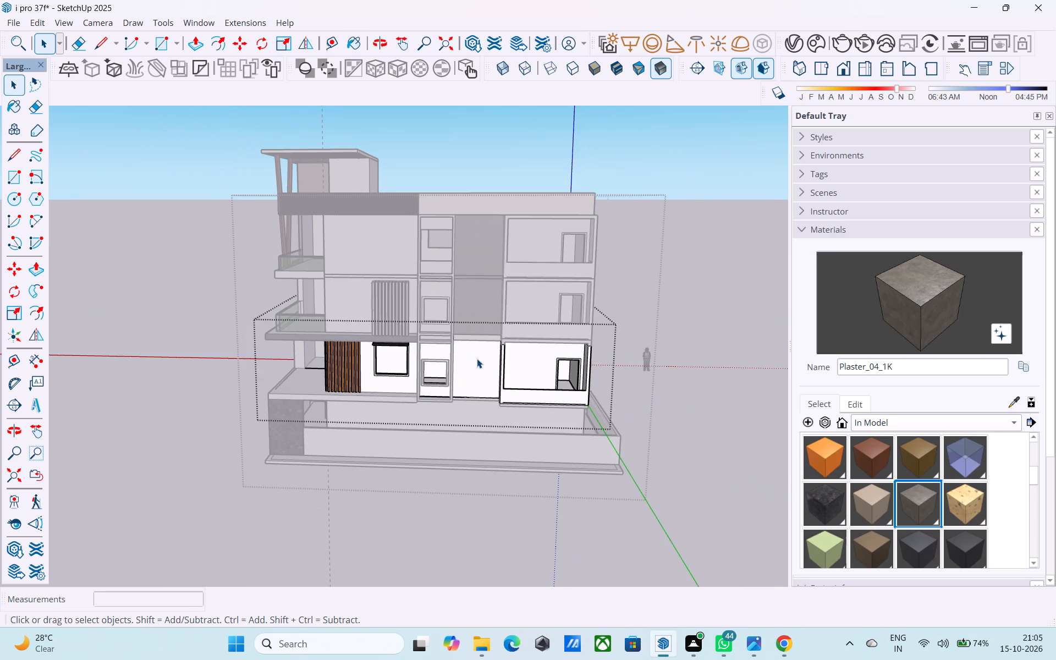
scroll(477, 359, up, 4)
click(477, 359)
click(899, 295)
click(500, 358)
scroll(496, 358, down, 2)
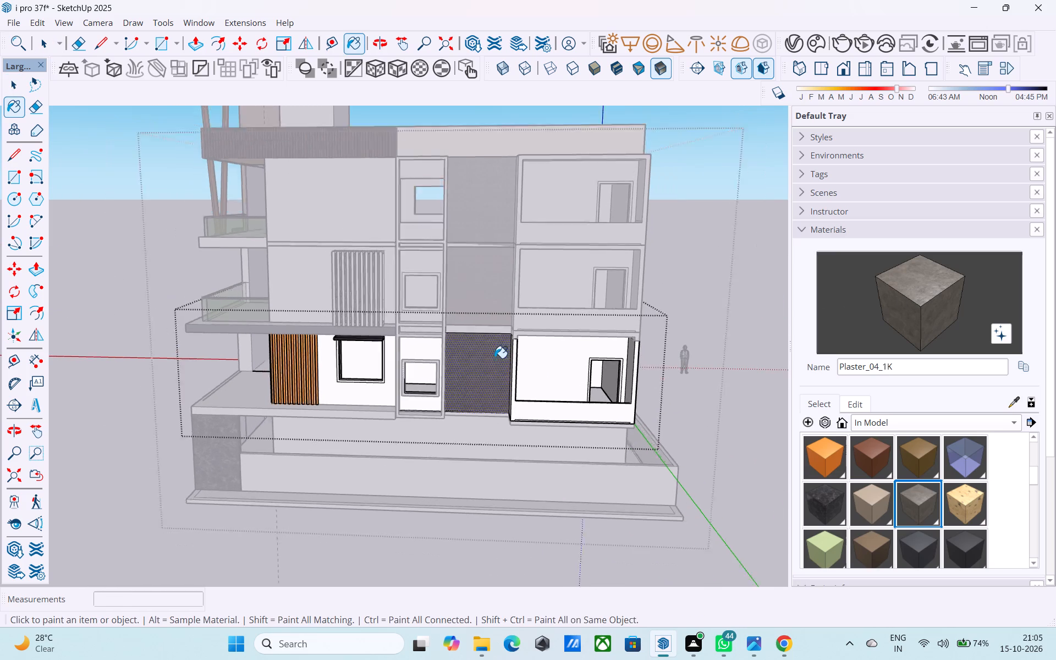
scroll(494, 358, down, 3)
key(space)
click(686, 315)
middle_drag(461, 346, 461, 317)
scroll(461, 317, up, 6)
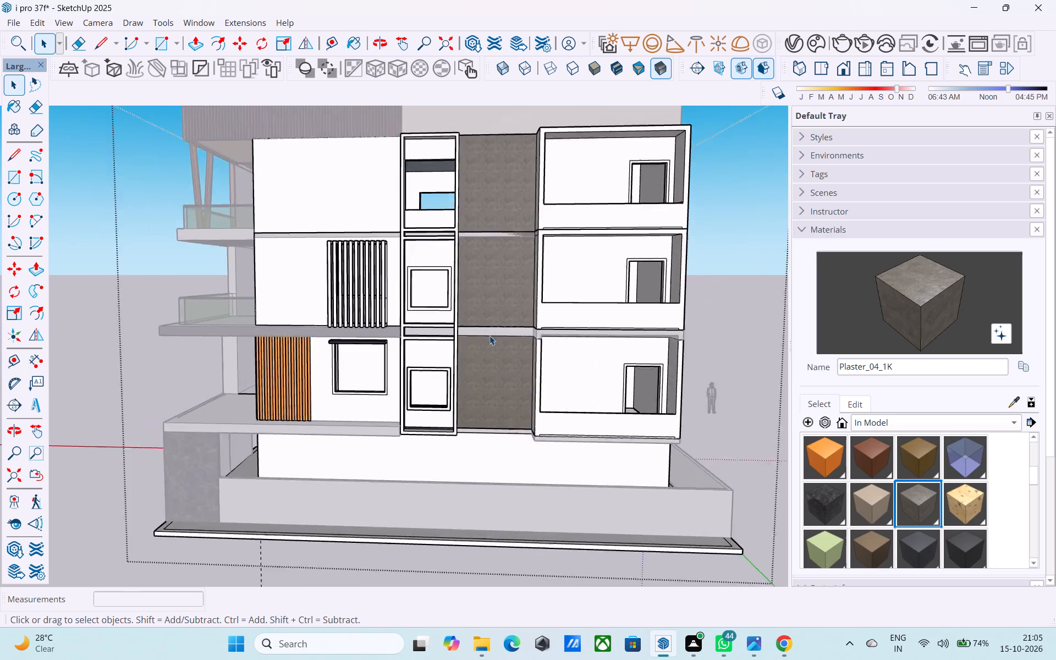
scroll(490, 335, up, 2)
middle_drag(490, 331, 477, 378)
scroll(488, 359, down, 12)
click(681, 323)
Open the white slab band between the two upper plaster panels for editing.
middle_drag(476, 325, 474, 276)
scroll(481, 282, up, 7)
shift+middle_drag(498, 322, 488, 285)
scroll(488, 285, up, 7)
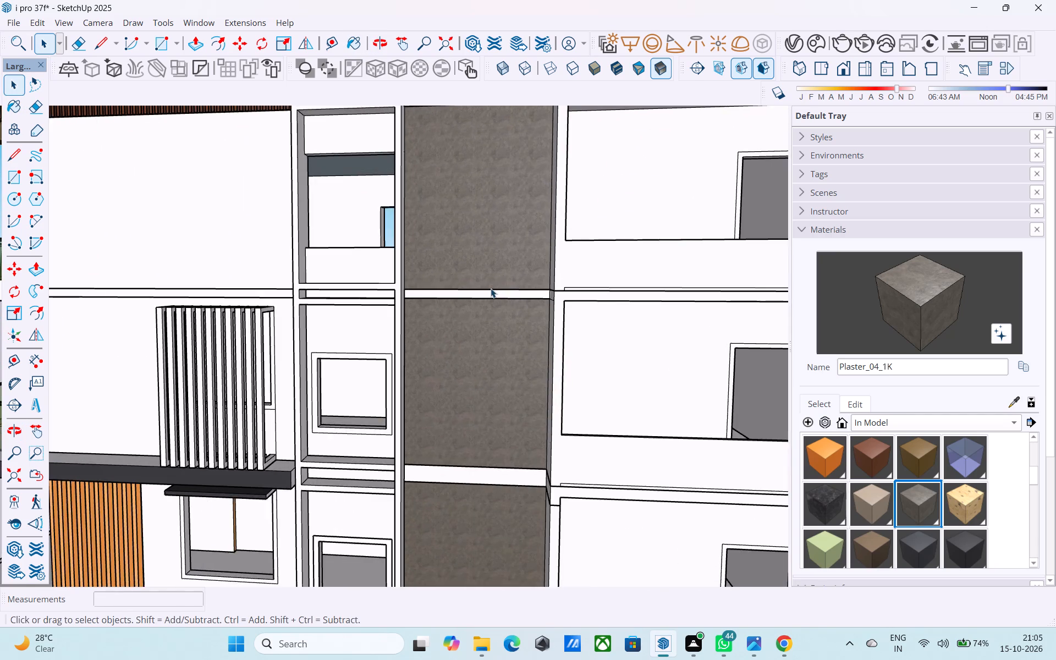
scroll(491, 288, up, 3)
click(488, 294)
double_click(488, 294)
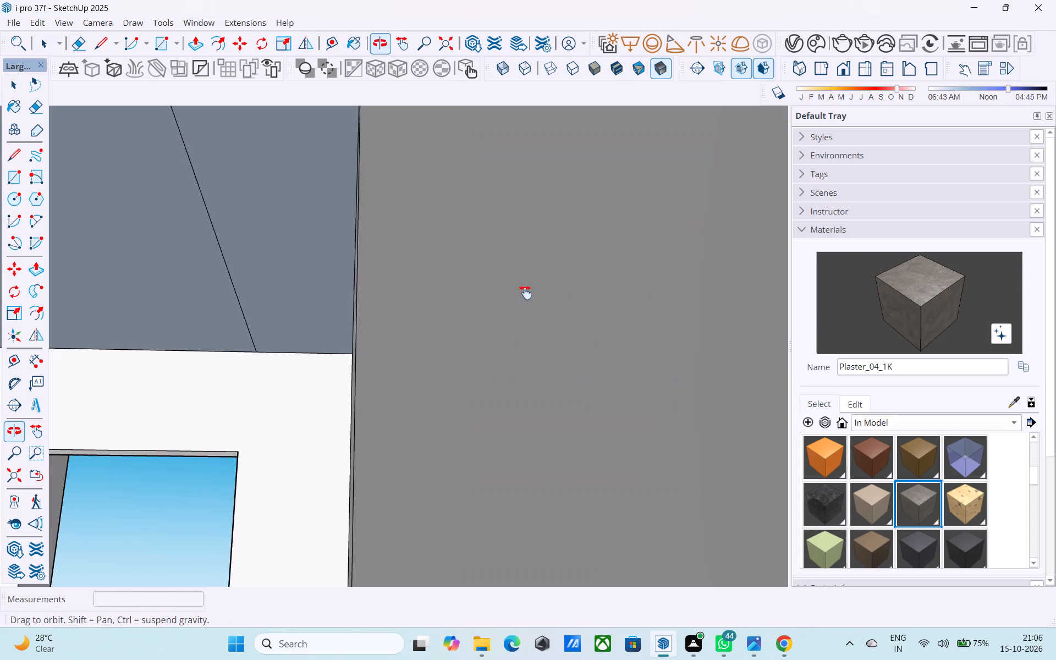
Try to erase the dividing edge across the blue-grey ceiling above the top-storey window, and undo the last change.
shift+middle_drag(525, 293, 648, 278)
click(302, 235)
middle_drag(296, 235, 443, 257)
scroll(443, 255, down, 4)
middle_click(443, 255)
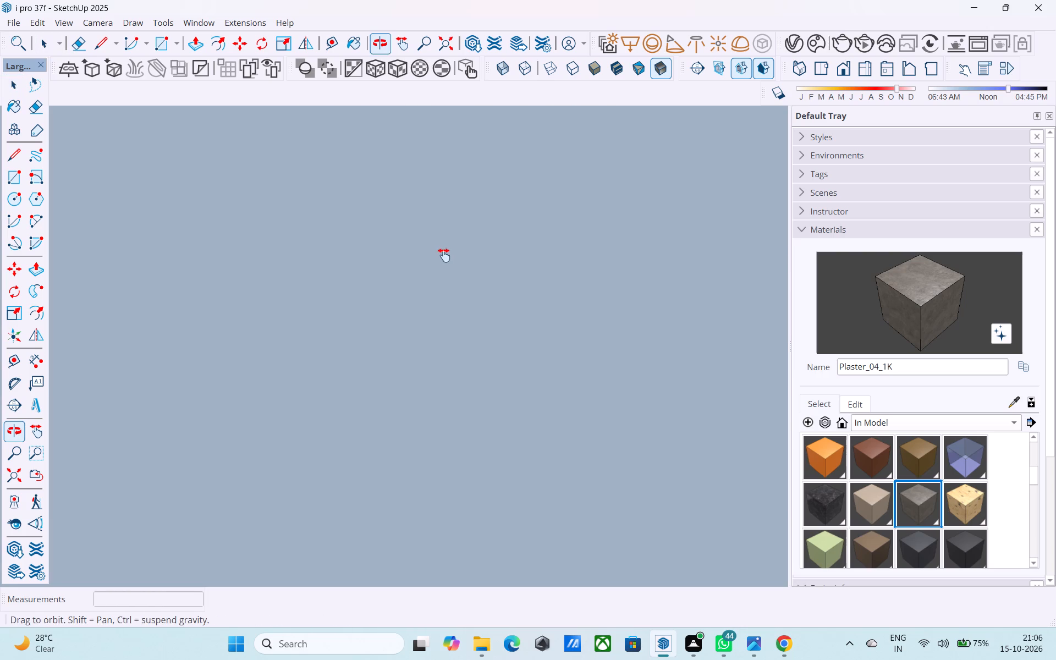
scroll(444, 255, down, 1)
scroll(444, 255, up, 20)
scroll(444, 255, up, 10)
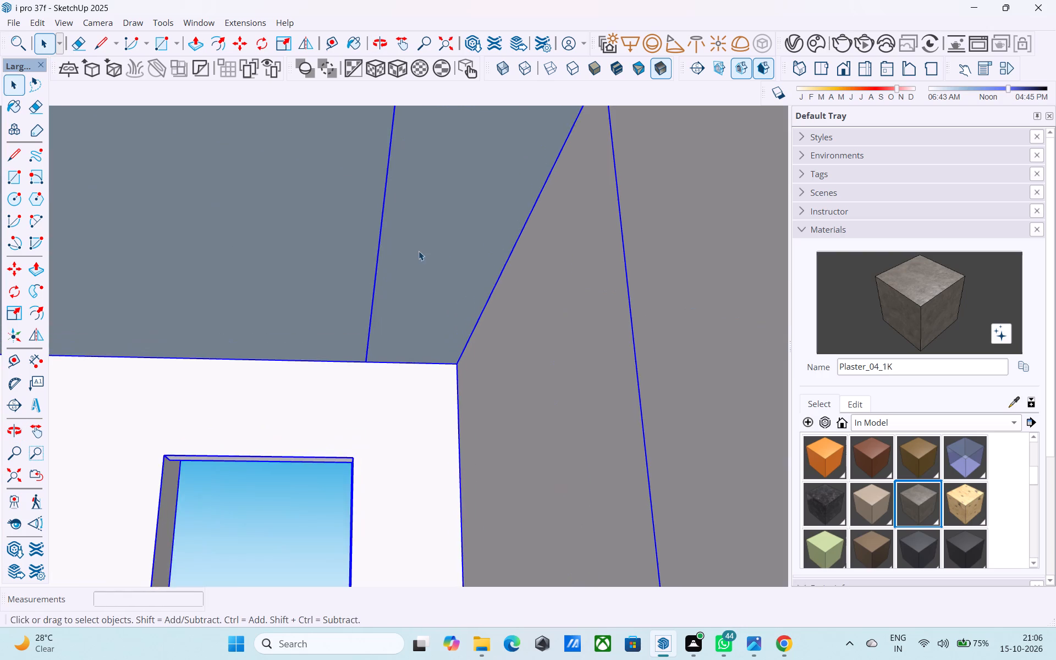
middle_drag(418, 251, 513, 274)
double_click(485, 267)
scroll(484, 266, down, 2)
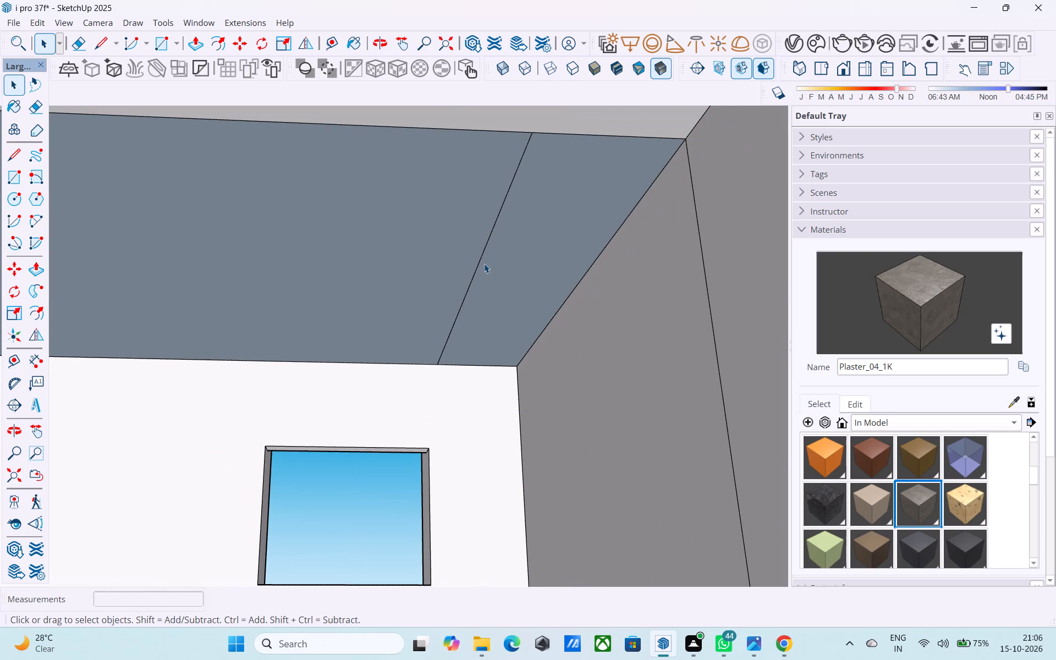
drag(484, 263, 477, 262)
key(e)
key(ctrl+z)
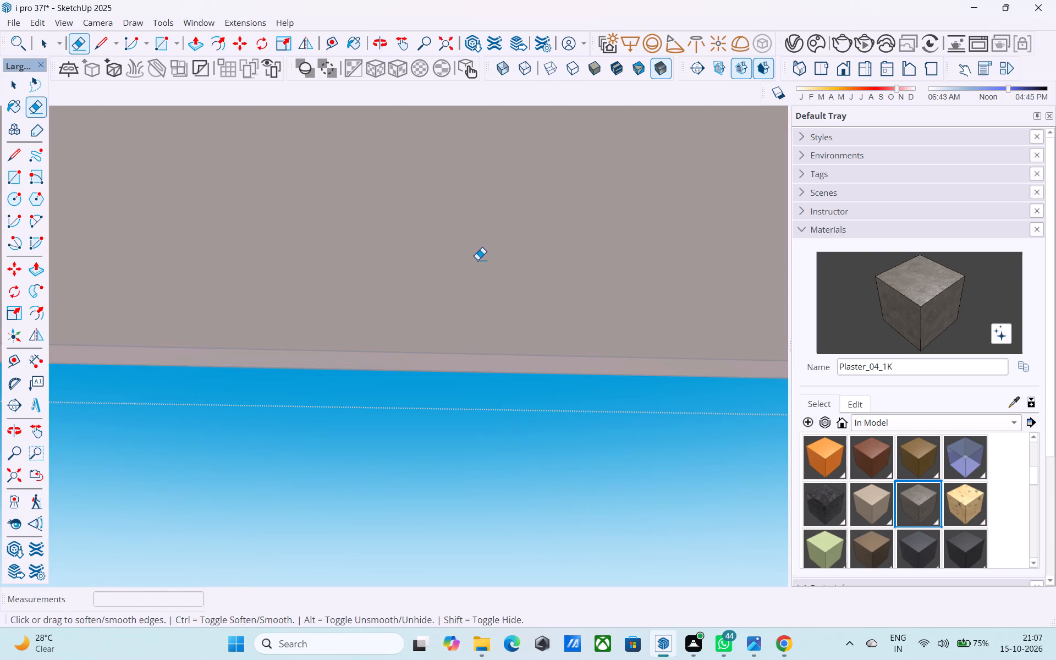
Open the top storey's wall group for editing to reach the blue-grey ceiling faces behind the vertical frame's top bay.
key(space)
scroll(477, 260, down, 7)
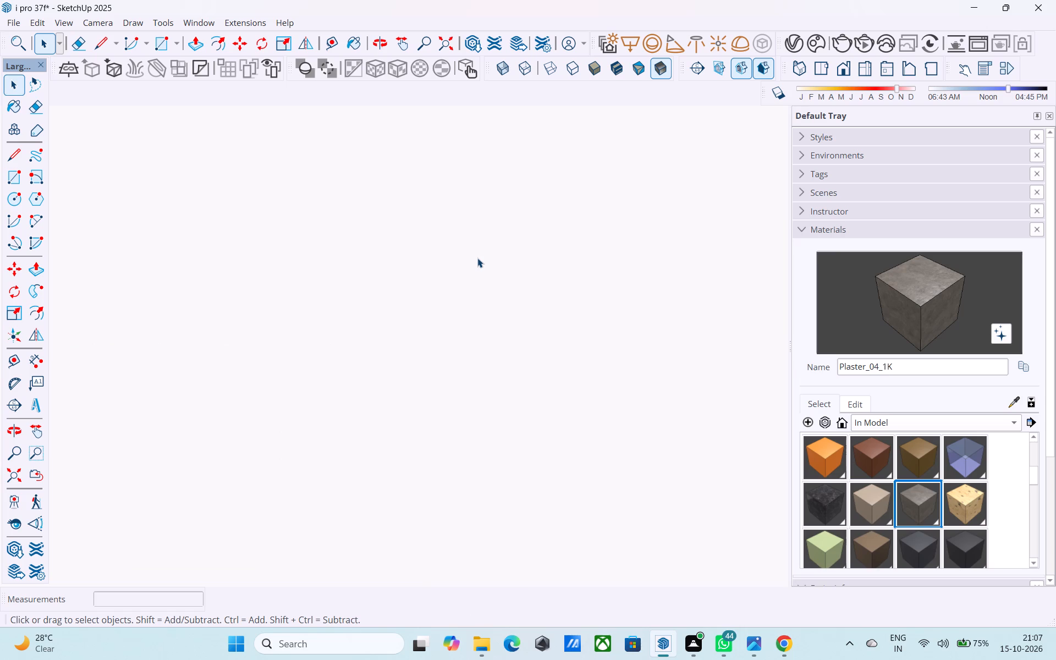
scroll(477, 258, down, 20)
scroll(477, 258, down, 20)
middle_click(478, 258)
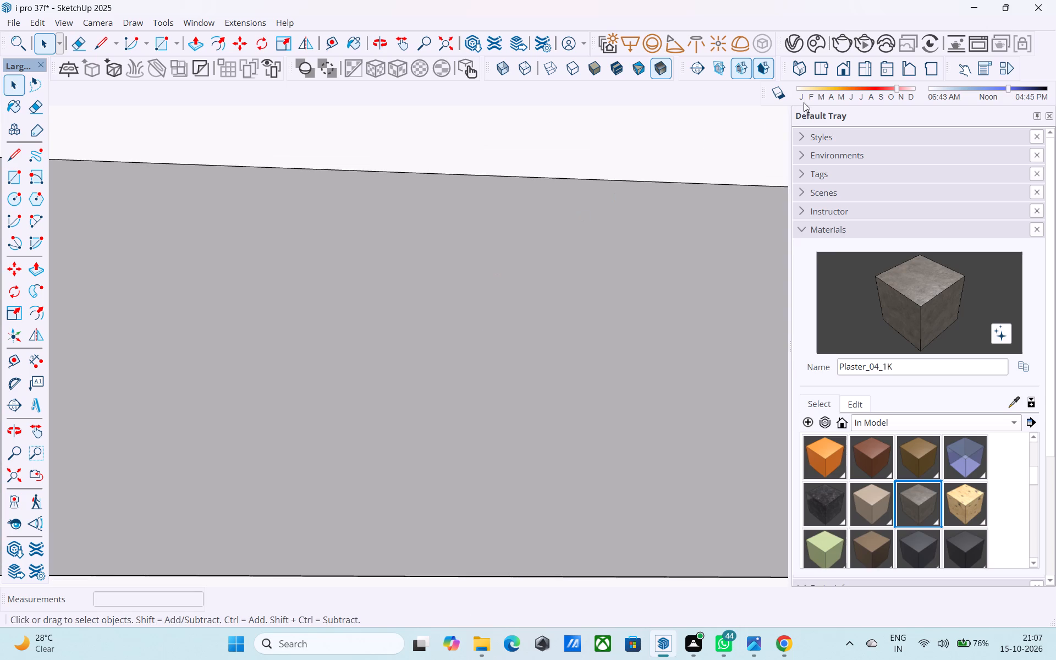
click(844, 73)
scroll(651, 174, down, 7)
middle_drag(436, 334, 176, 360)
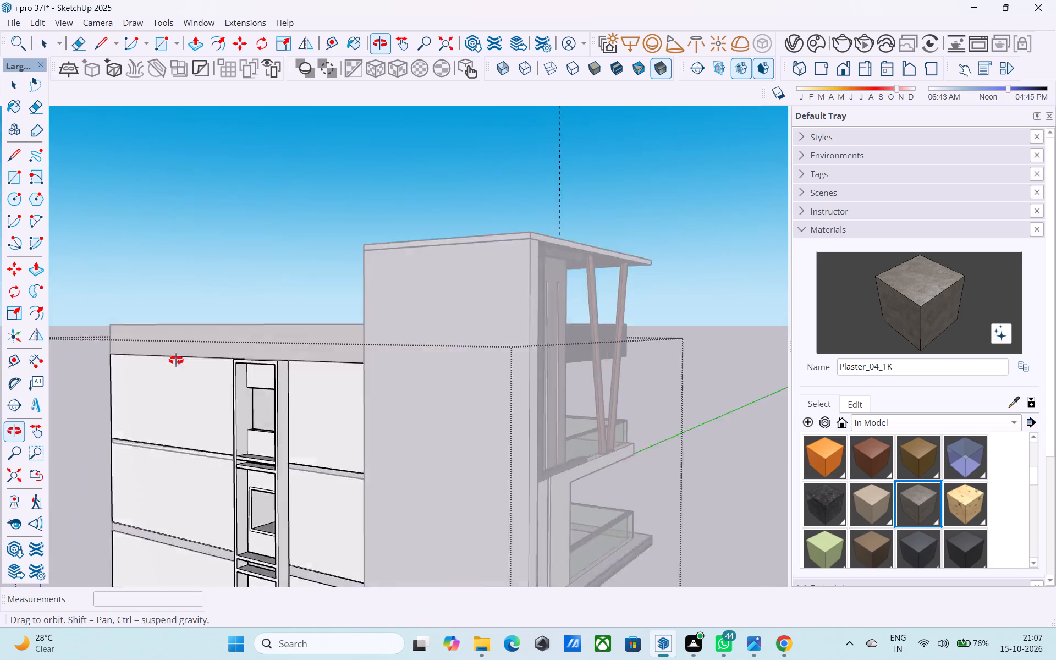
middle_drag(176, 360, 168, 362)
middle_drag(477, 337, 96, 316)
middle_drag(471, 329, 338, 284)
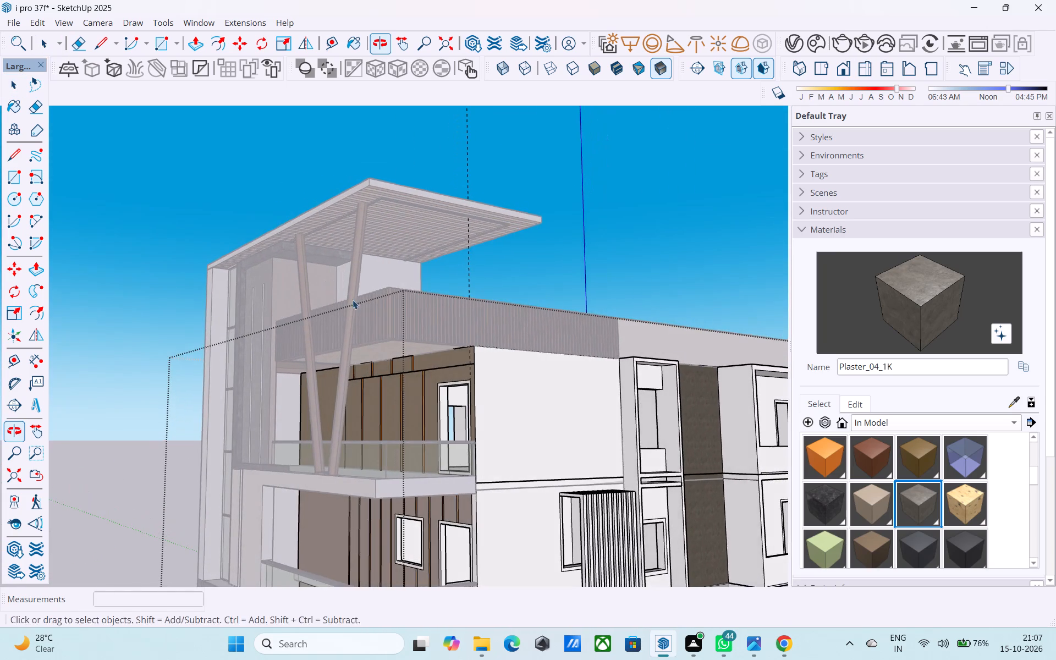
middle_drag(447, 355, 208, 330)
middle_drag(508, 364, 484, 336)
double_click(519, 354)
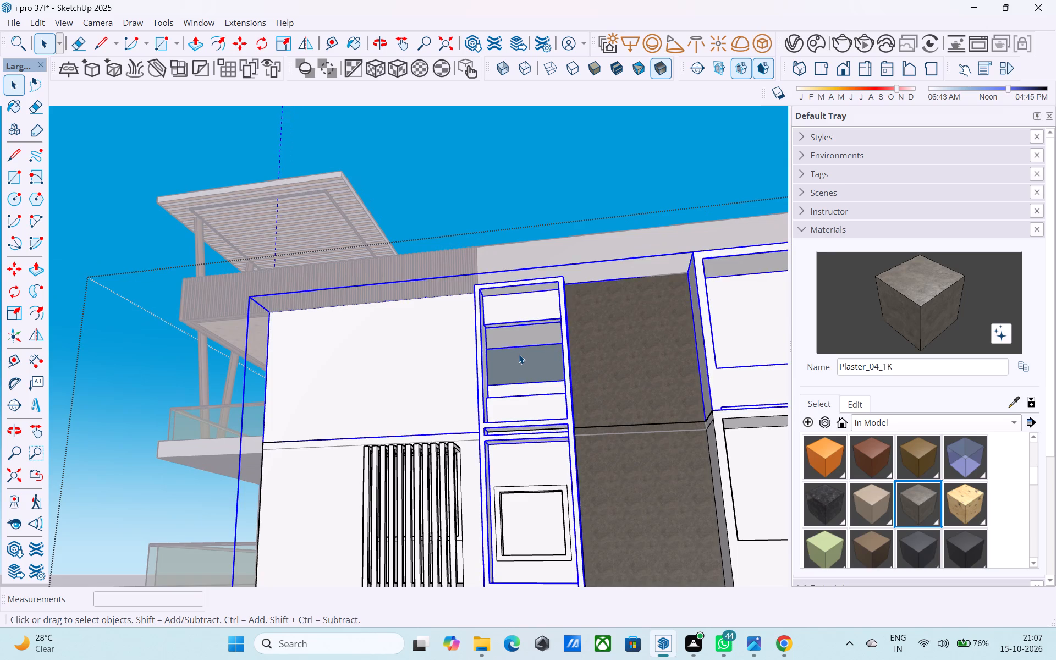
scroll(519, 354, up, 4)
double_click(519, 354)
scroll(519, 354, up, 6)
click(519, 354)
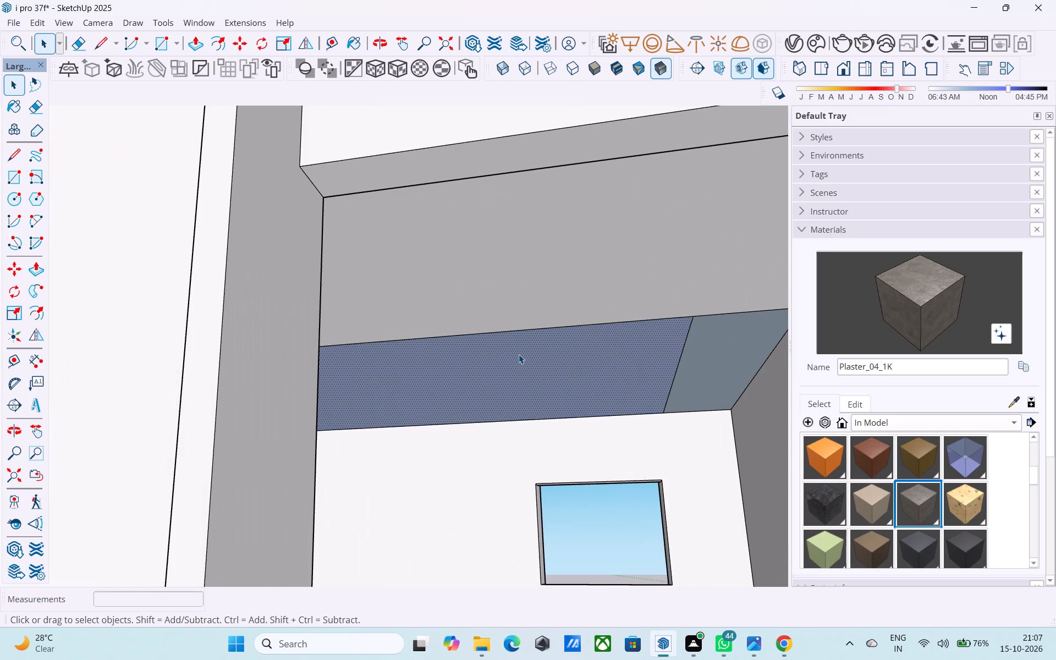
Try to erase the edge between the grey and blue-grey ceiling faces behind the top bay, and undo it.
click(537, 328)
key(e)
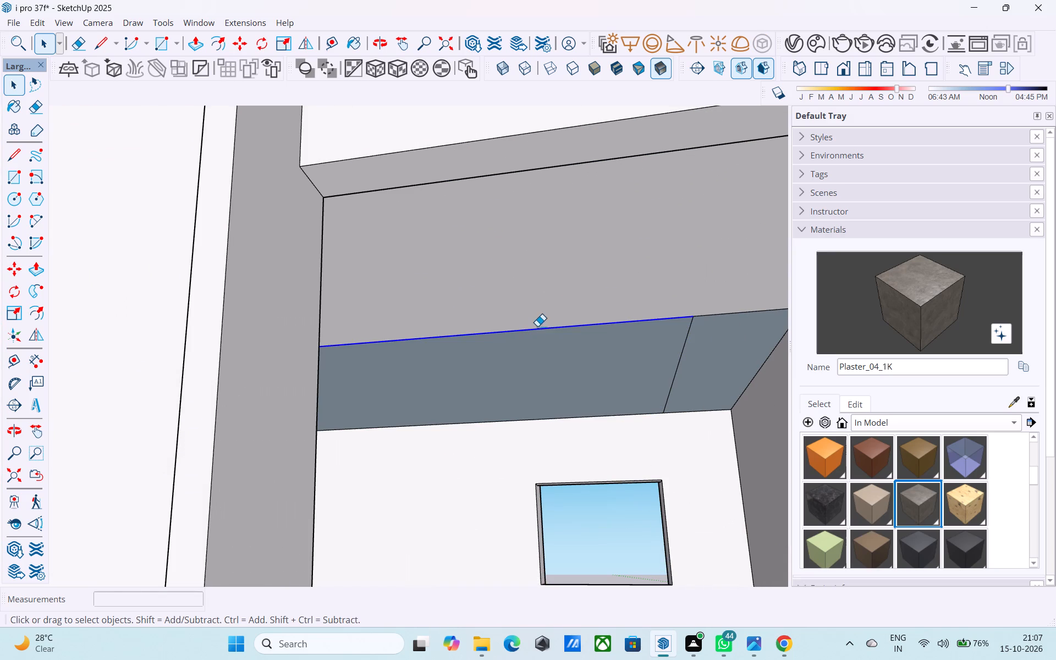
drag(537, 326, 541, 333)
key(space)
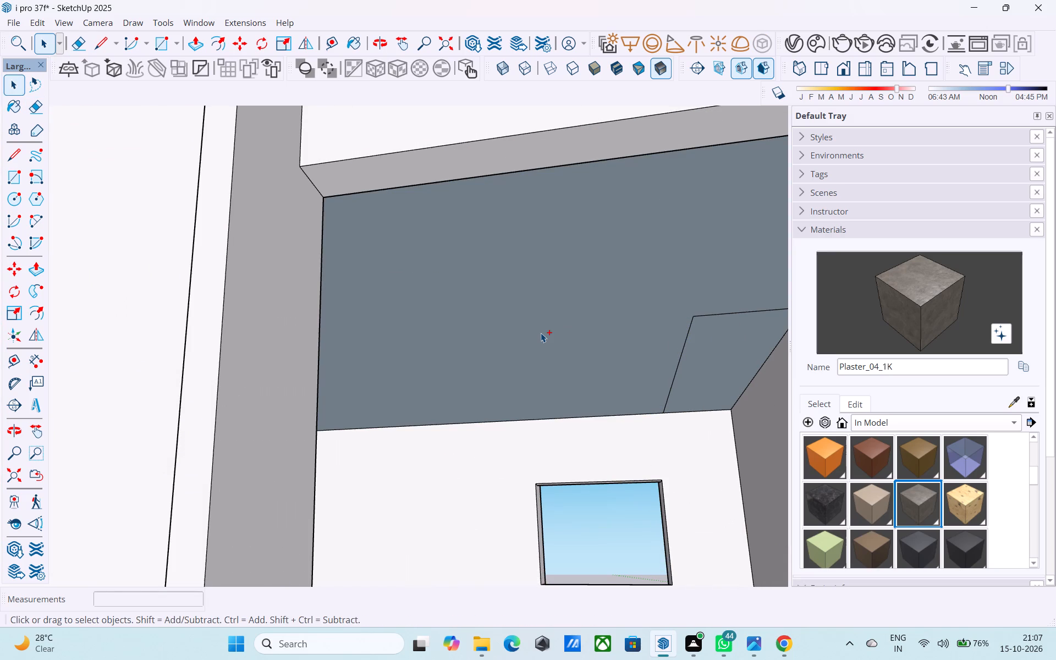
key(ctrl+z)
Reverse the two blue-grey ceiling faces seen through the vertical frame's top bay.
key(space)
click(541, 335)
right_click(541, 335)
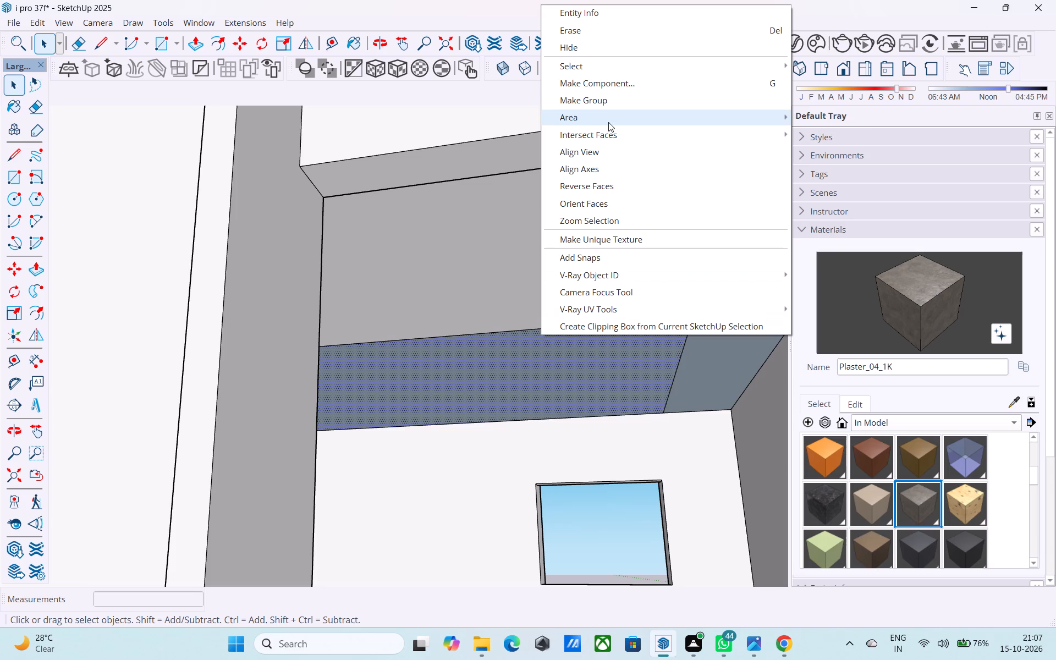
click(607, 184)
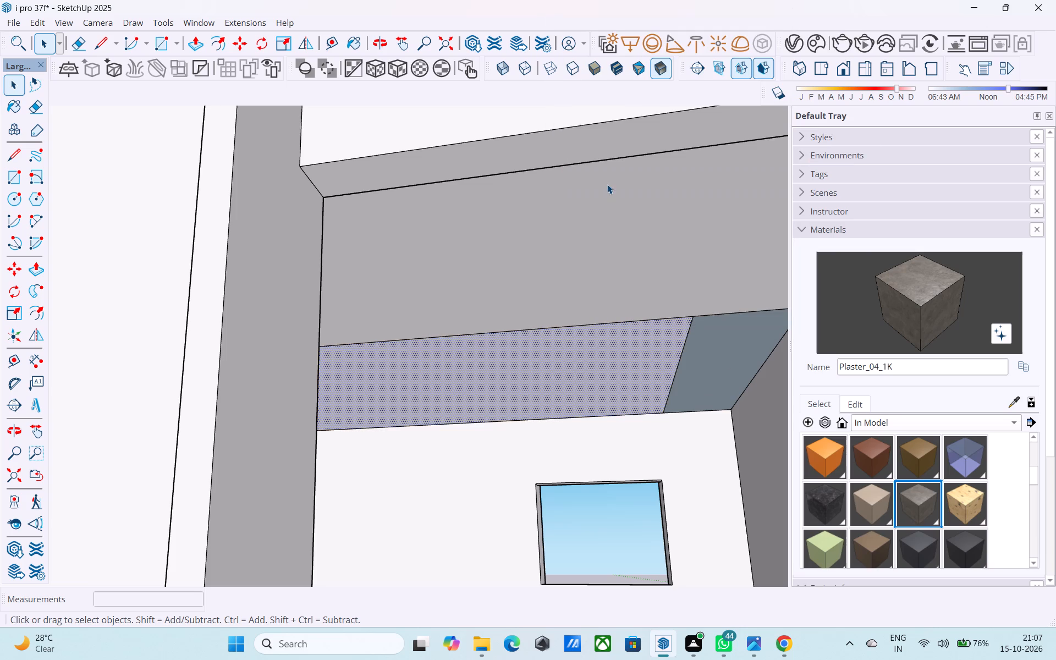
click(700, 365)
right_click(700, 365)
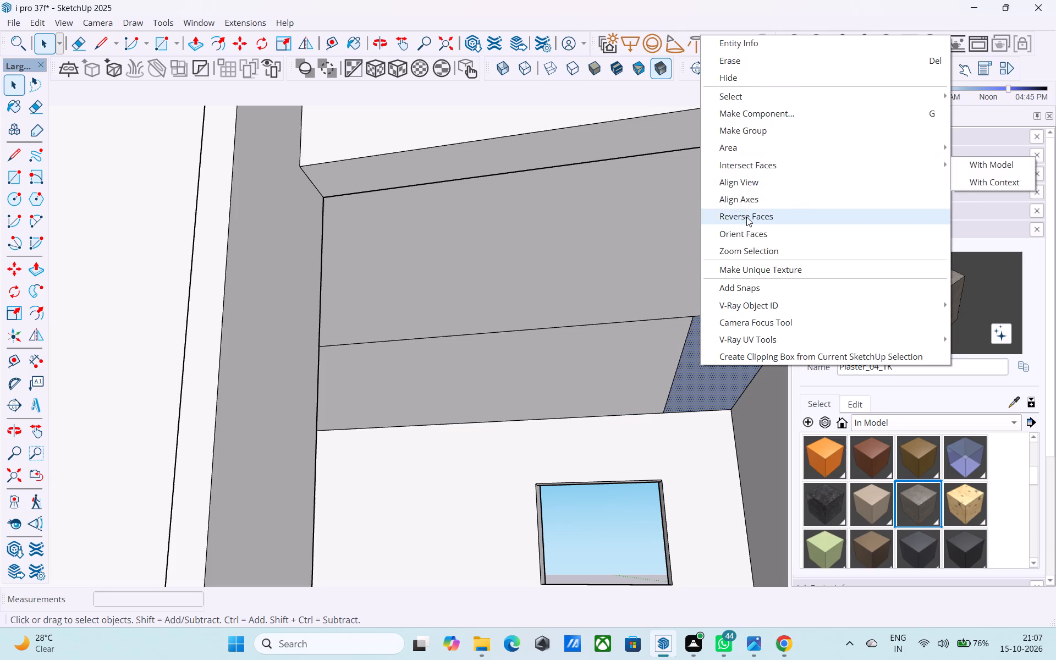
click(746, 217)
Erase the leftover dividing edges on the ceiling behind the top bay so it forms one continuous face.
key(e)
drag(689, 314, 689, 331)
click(692, 336)
drag(696, 323, 699, 331)
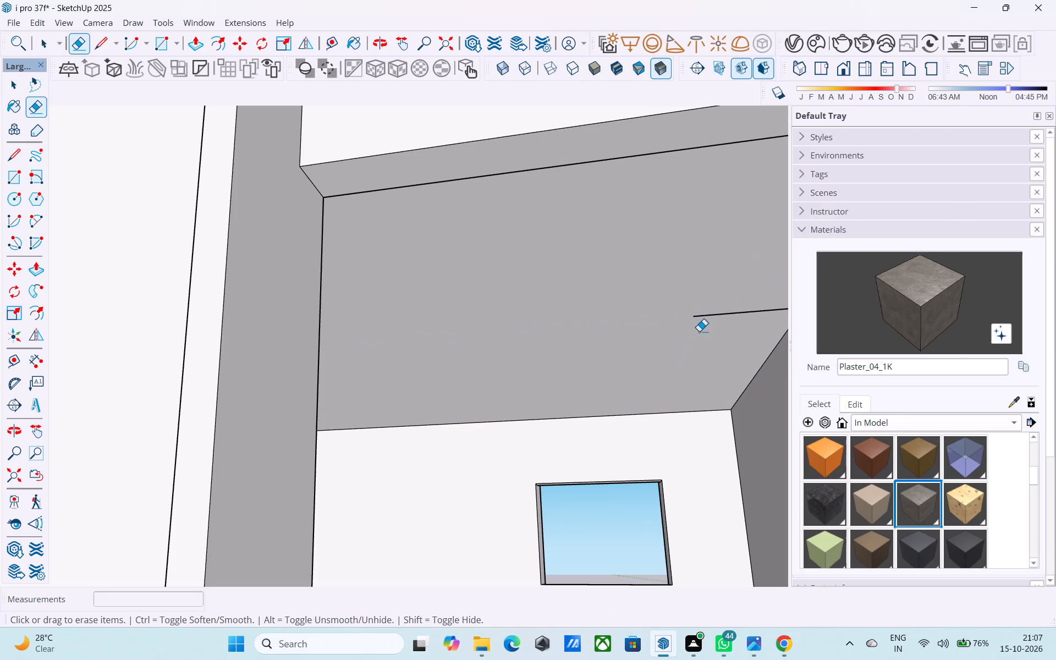
drag(699, 331, 703, 309)
Leave the nested group editing and examine the rear and opposite side walls of the house.
middle_drag(685, 316, 677, 309)
scroll(670, 306, down, 6)
middle_drag(631, 324, 560, 332)
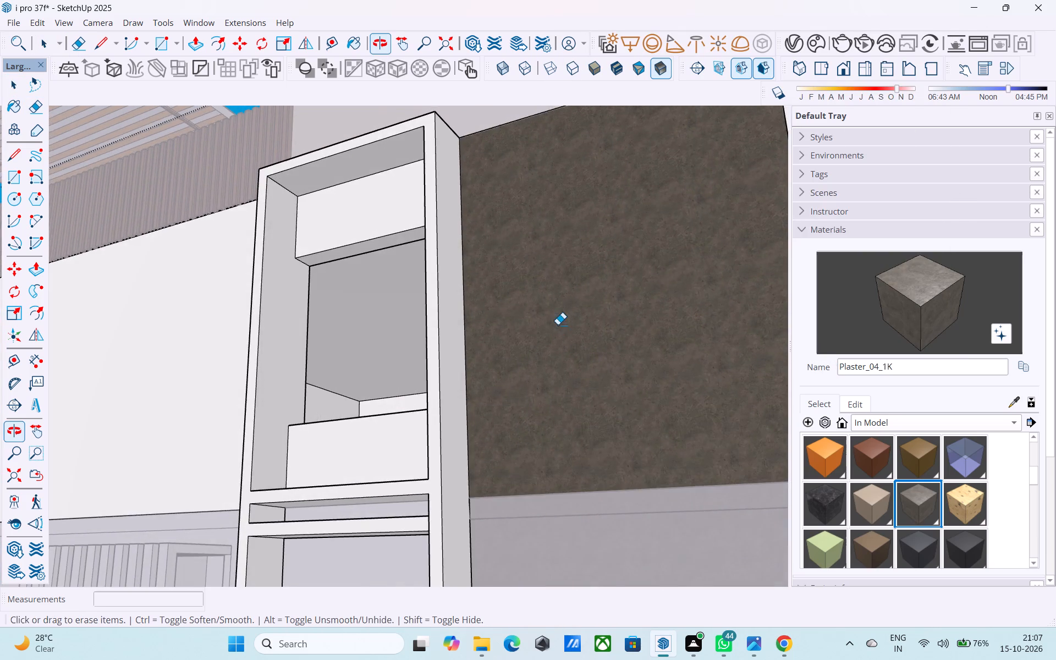
scroll(558, 324, down, 11)
middle_drag(715, 319, 546, 355)
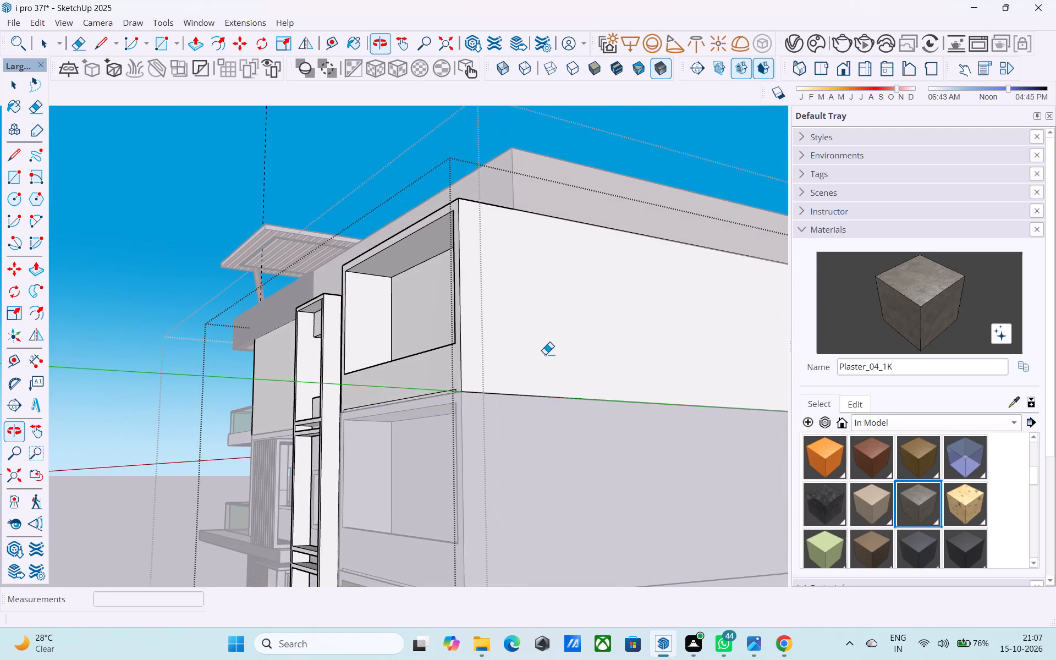
scroll(539, 343, down, 5)
middle_drag(539, 343, 421, 353)
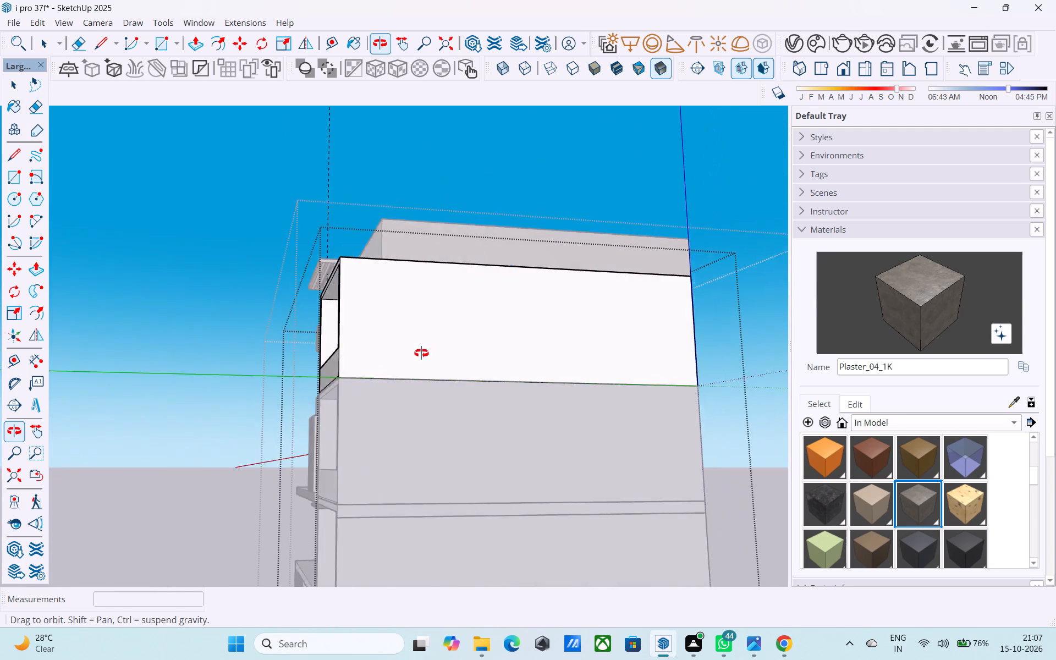
middle_drag(421, 353, 407, 357)
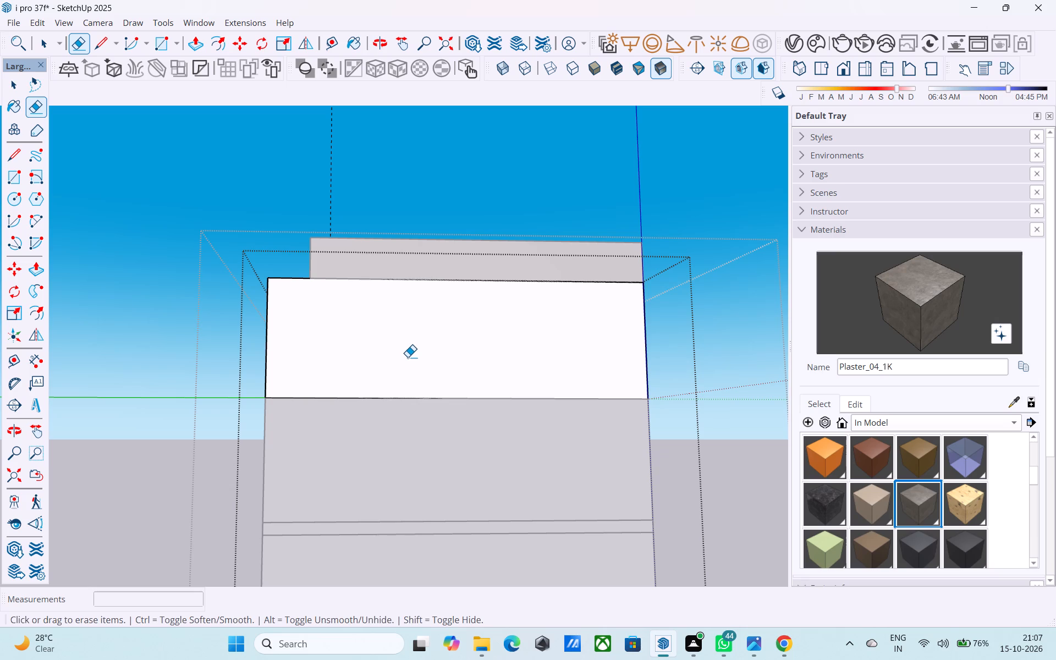
middle_drag(408, 357, 377, 405)
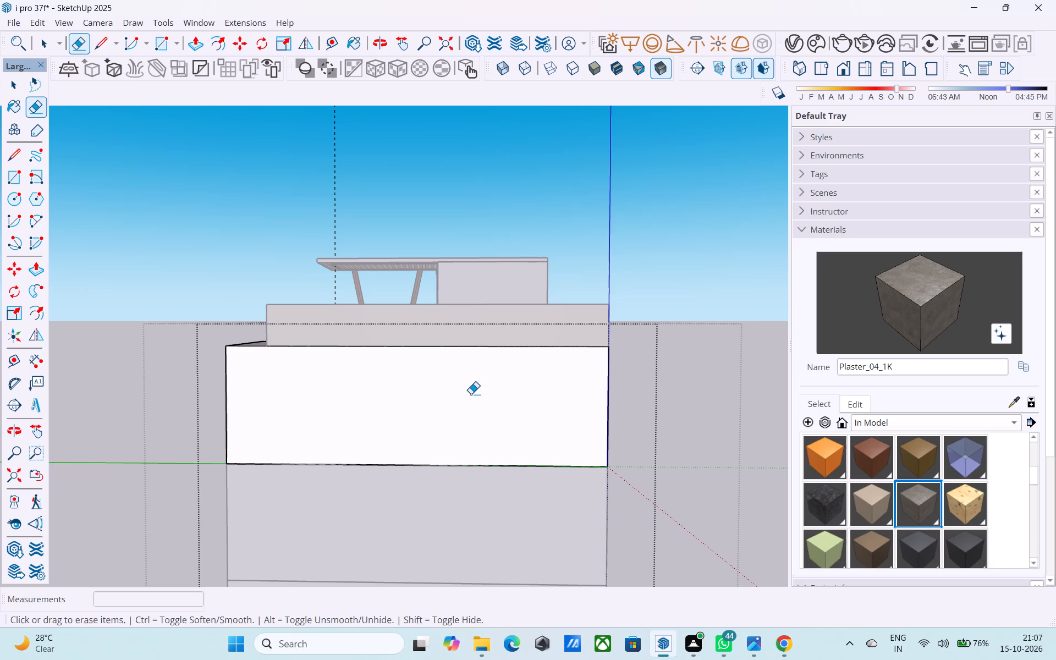
middle_drag(471, 394, 419, 413)
scroll(422, 412, down, 4)
key(space)
click(630, 358)
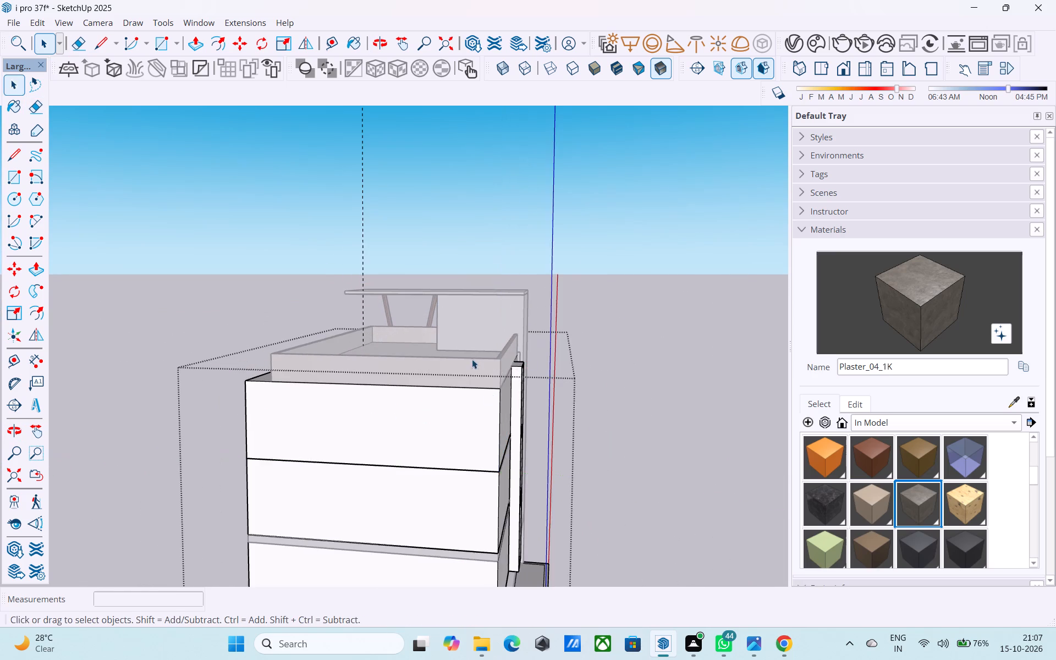
middle_drag(471, 359, 232, 349)
scroll(343, 391, up, 5)
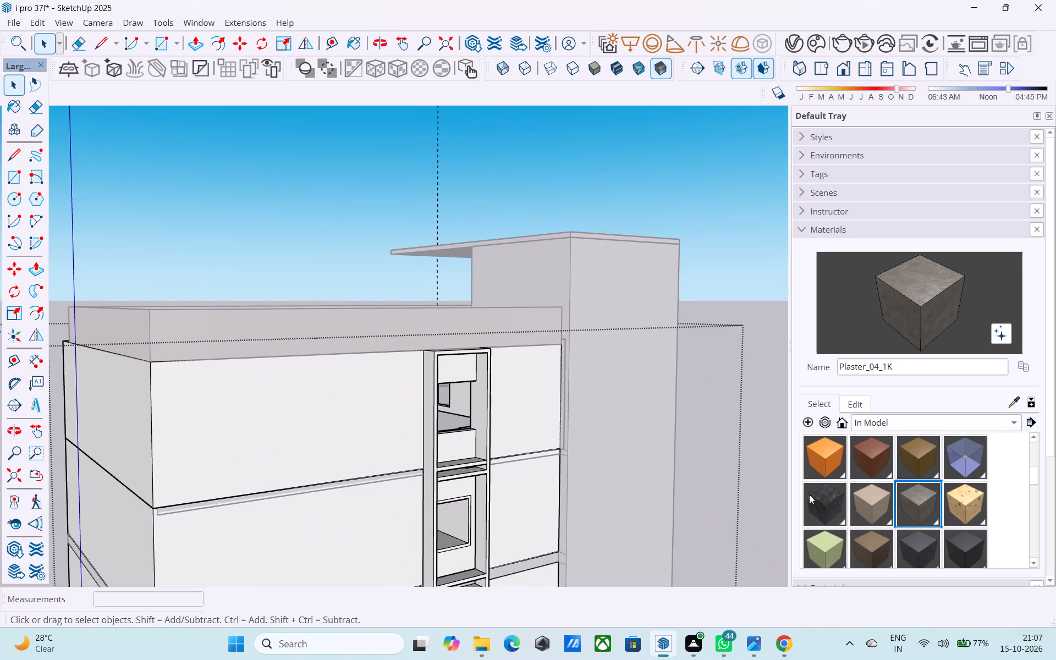
scroll(559, 449, down, 5)
middle_drag(404, 419, 513, 408)
click(564, 274)
Paint the house's main wall group with the ThomThom - Complexion2 material.
middle_drag(284, 377, 614, 376)
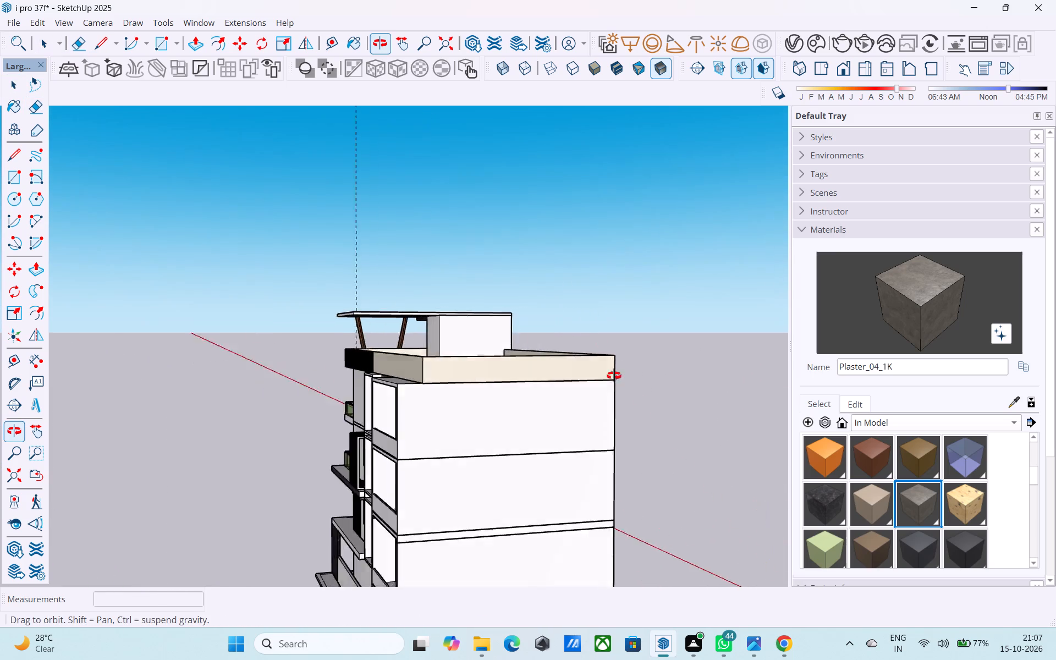
middle_drag(614, 376, 635, 349)
scroll(863, 483, down, 2)
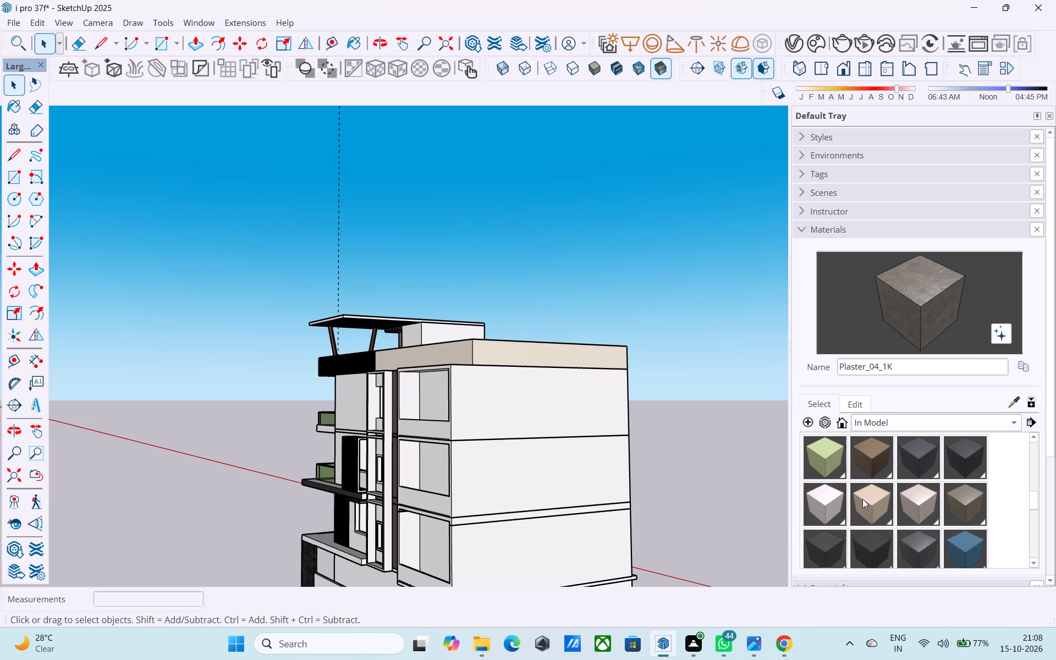
click(862, 499)
middle_drag(863, 500, 610, 502)
middle_drag(600, 467, 392, 488)
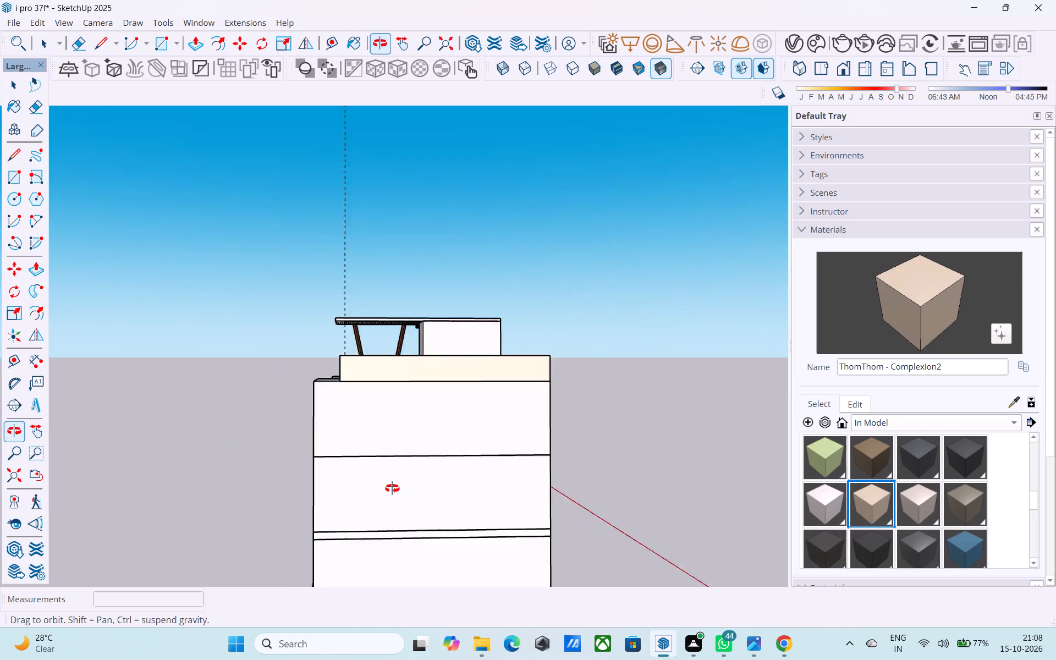
middle_drag(392, 488, 189, 492)
scroll(221, 463, up, 3)
click(278, 436)
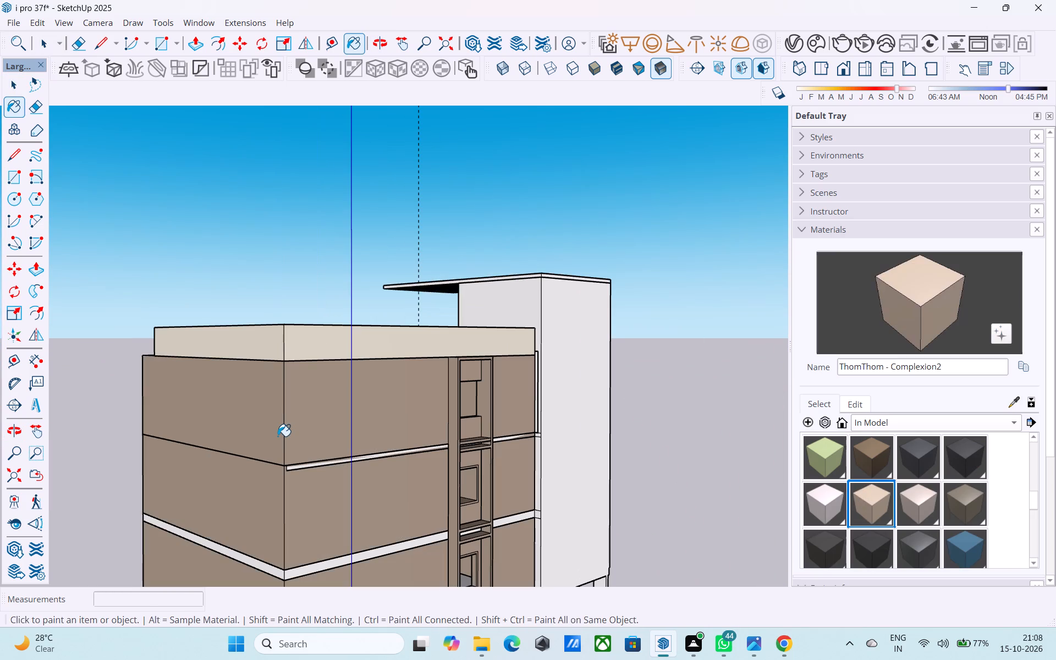
Undo the last material paint on the main wall group.
key(ctrl+z)
key(space)
Inside its group, Push/Pull the side face of the band below the top storey outward about 3 3/8" to the house corner.
scroll(280, 436, down, 3)
middle_drag(322, 474, 381, 460)
scroll(329, 453, up, 3)
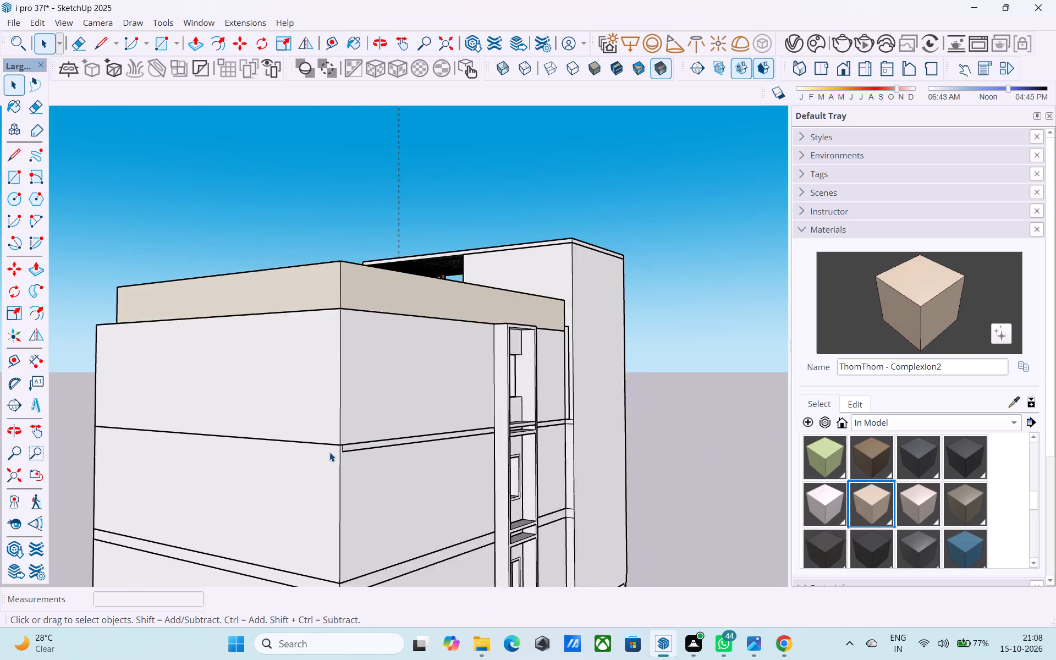
scroll(329, 452, up, 8)
middle_drag(348, 455, 313, 445)
scroll(313, 445, up, 3)
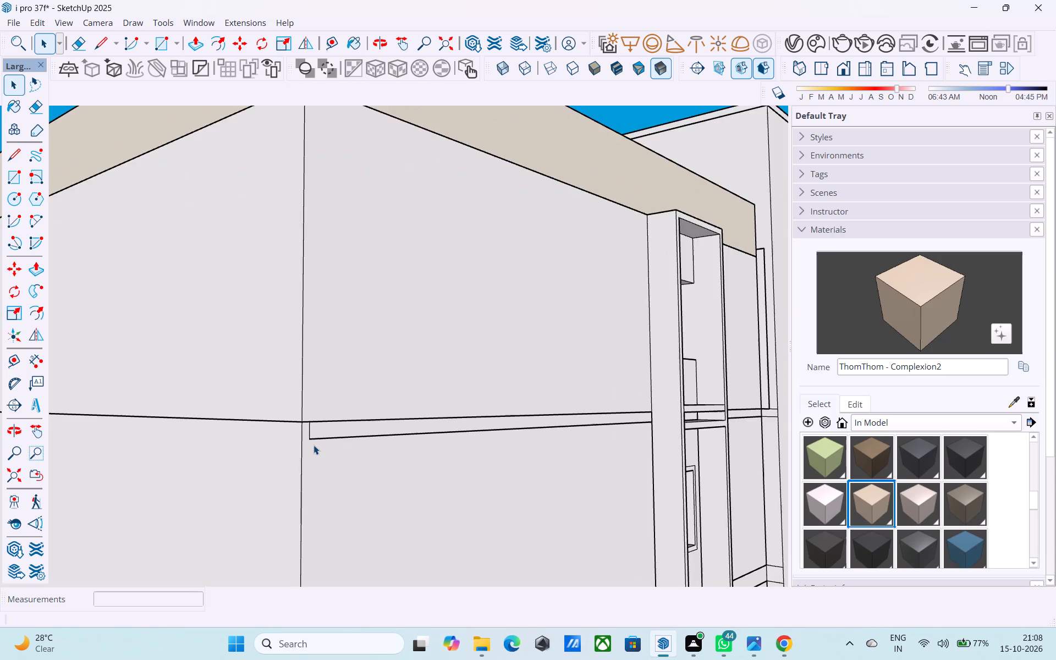
scroll(313, 445, up, 17)
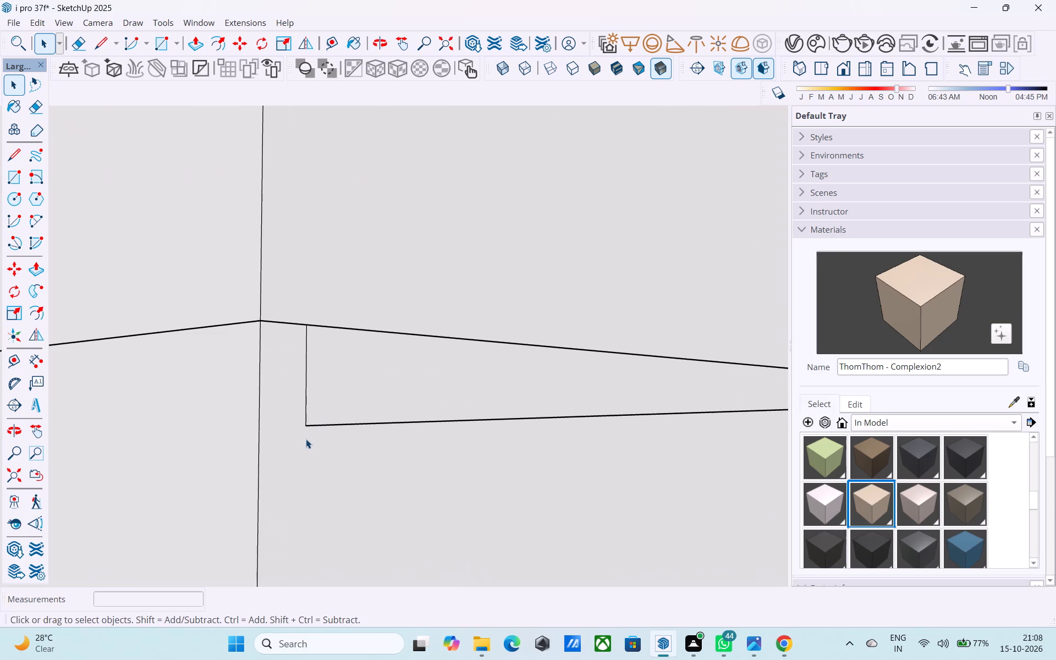
scroll(306, 439, down, 15)
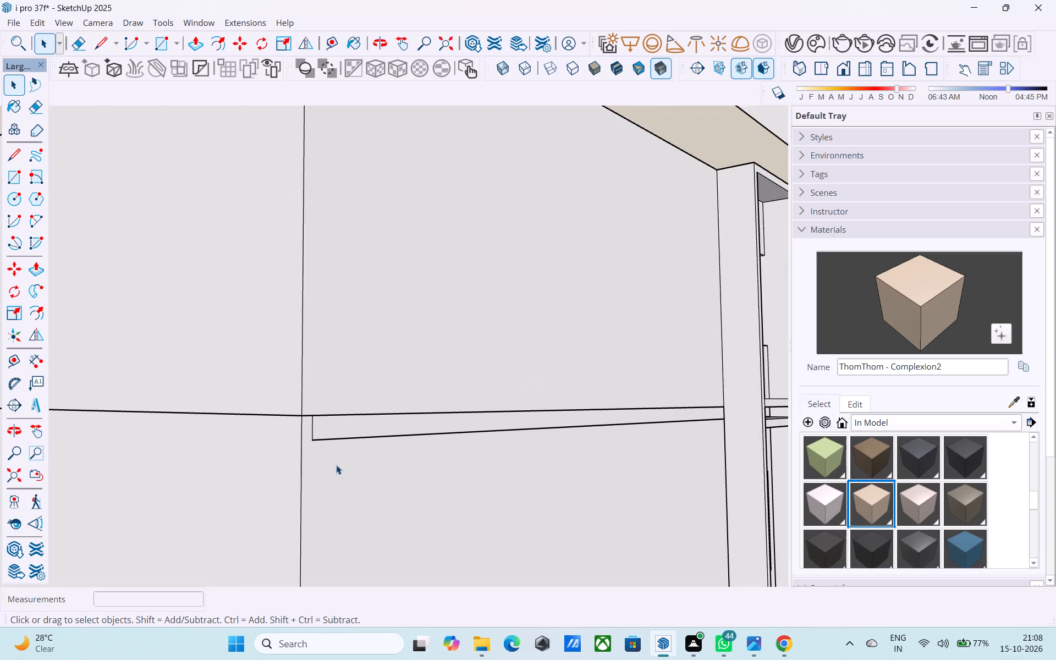
middle_drag(336, 465, 279, 461)
scroll(303, 435, up, 14)
scroll(310, 427, down, 1)
scroll(310, 427, up, 8)
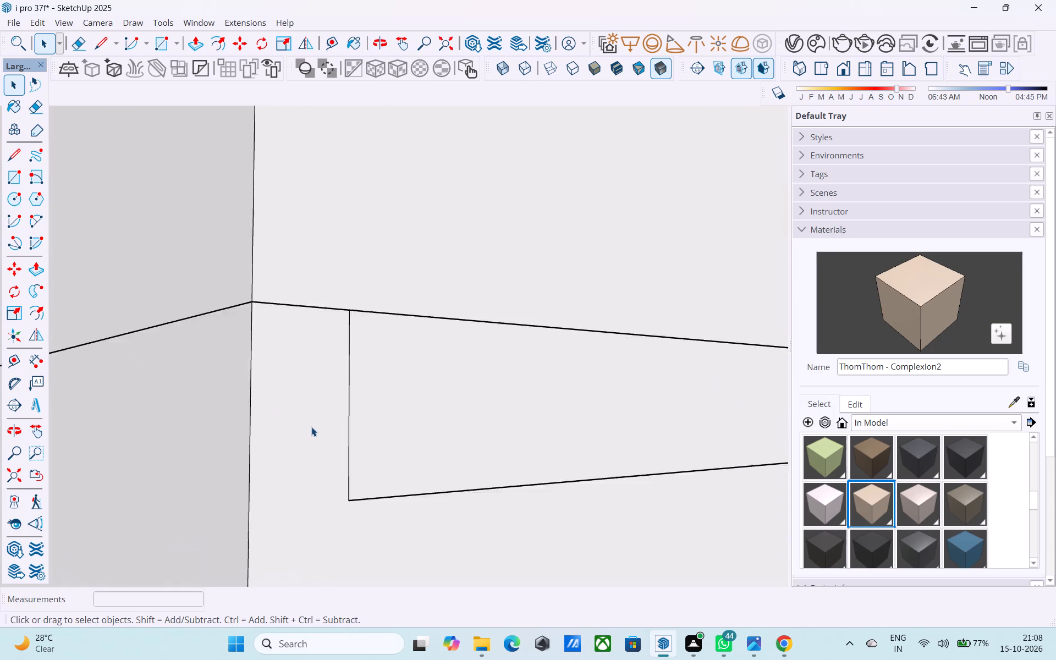
scroll(311, 427, up, 5)
scroll(311, 427, down, 2)
scroll(311, 427, up, 14)
middle_drag(286, 423, 250, 424)
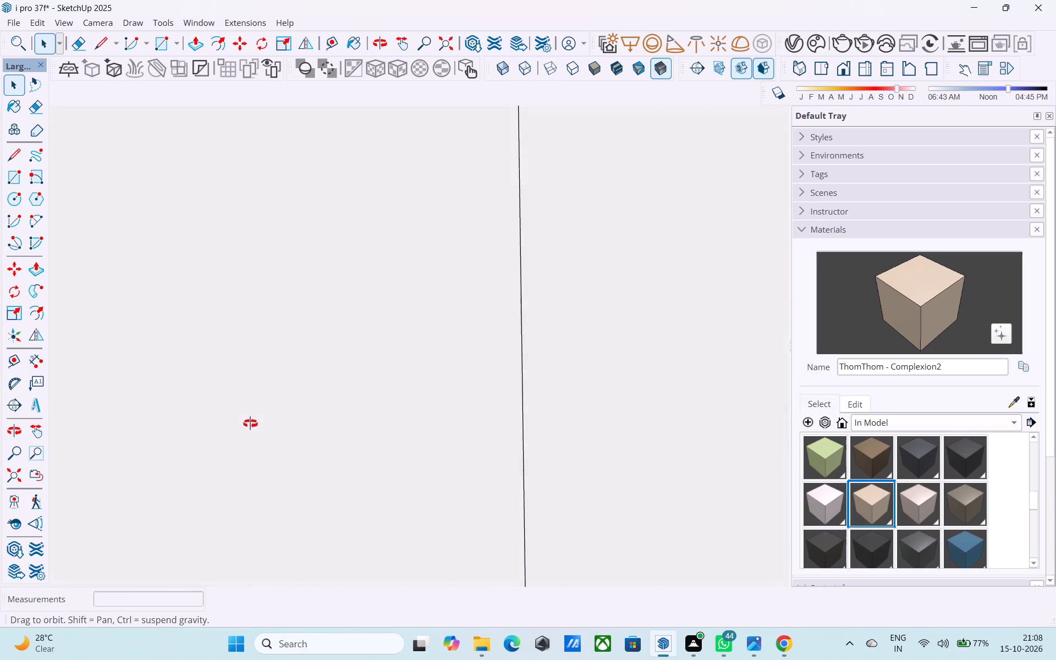
middle_drag(250, 424, 248, 424)
middle_drag(205, 422, 70, 450)
scroll(70, 450, up, 5)
middle_drag(70, 450, 186, 455)
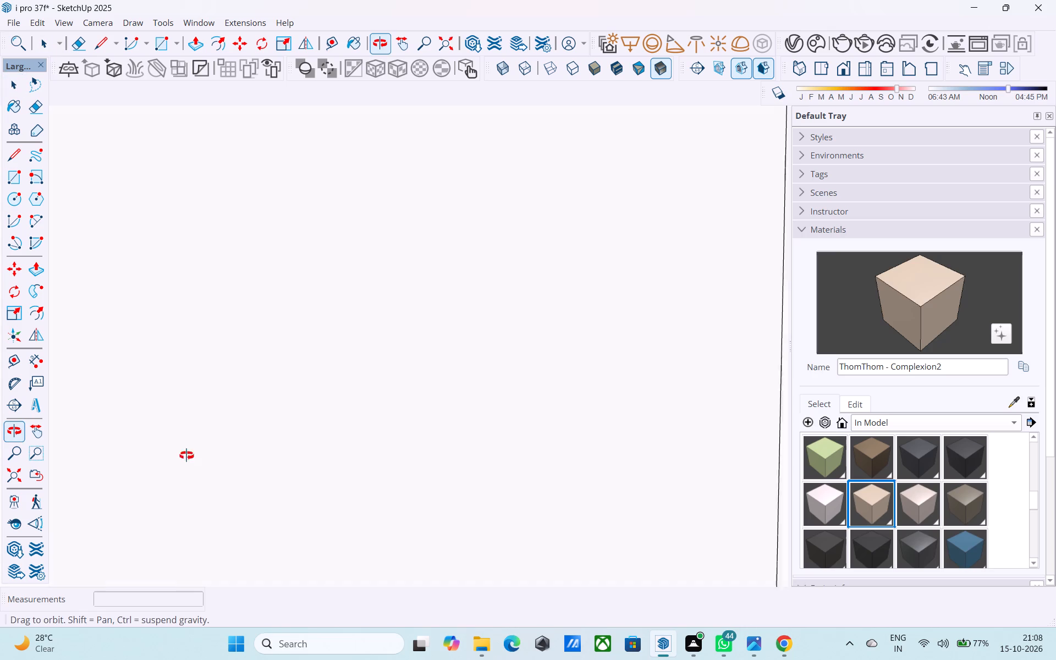
middle_drag(186, 455, 193, 428)
scroll(190, 428, down, 2)
shift+middle_drag(190, 428, 410, 455)
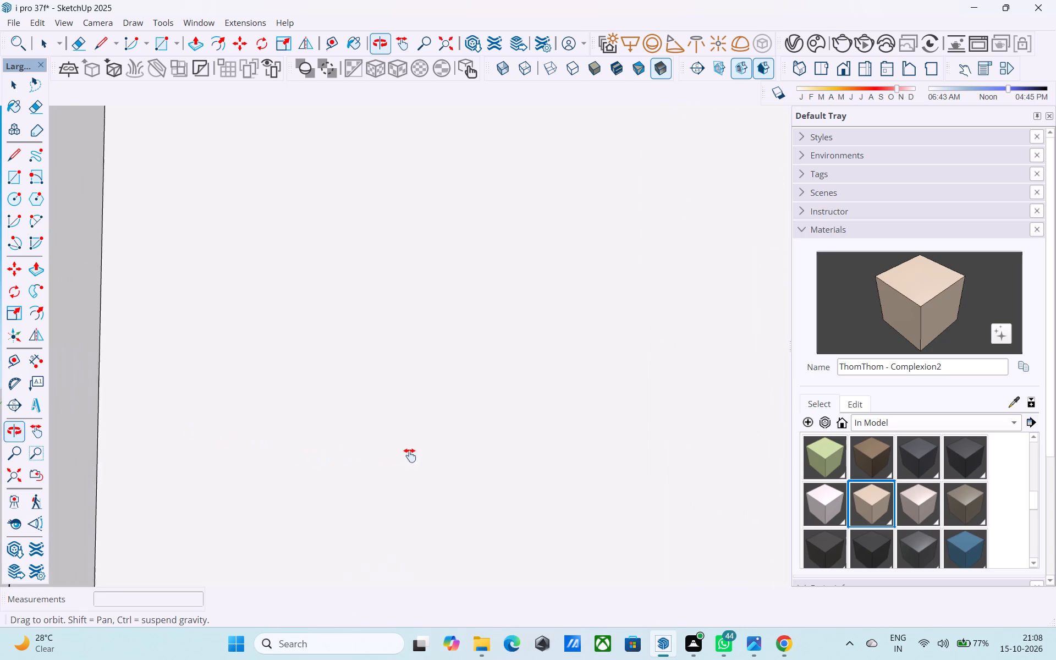
shift+middle_drag(410, 455, 318, 452)
scroll(318, 452, up, 12)
middle_drag(453, 476, 354, 500)
scroll(351, 502, up, 10)
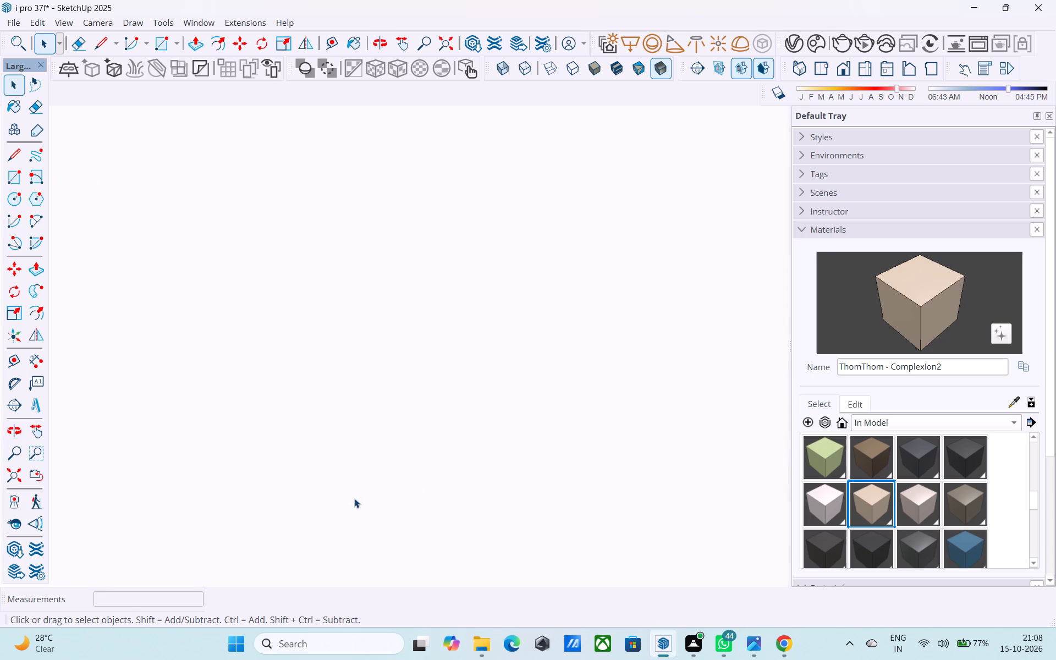
scroll(354, 498, up, 9)
scroll(364, 490, down, 1)
click(388, 464)
double_click(389, 463)
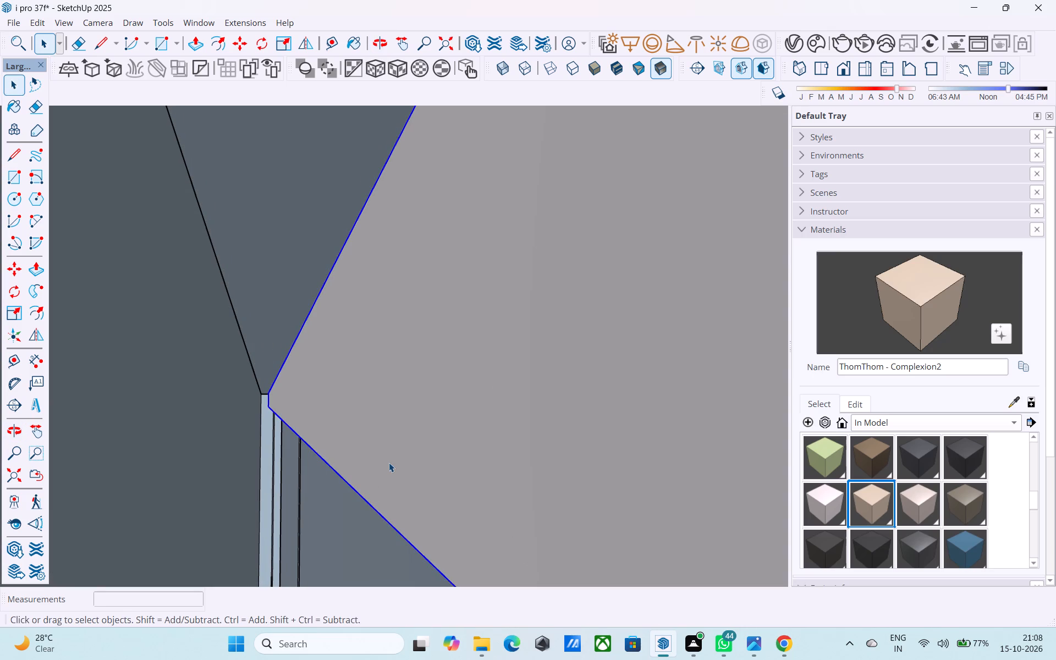
click(395, 446)
key(p)
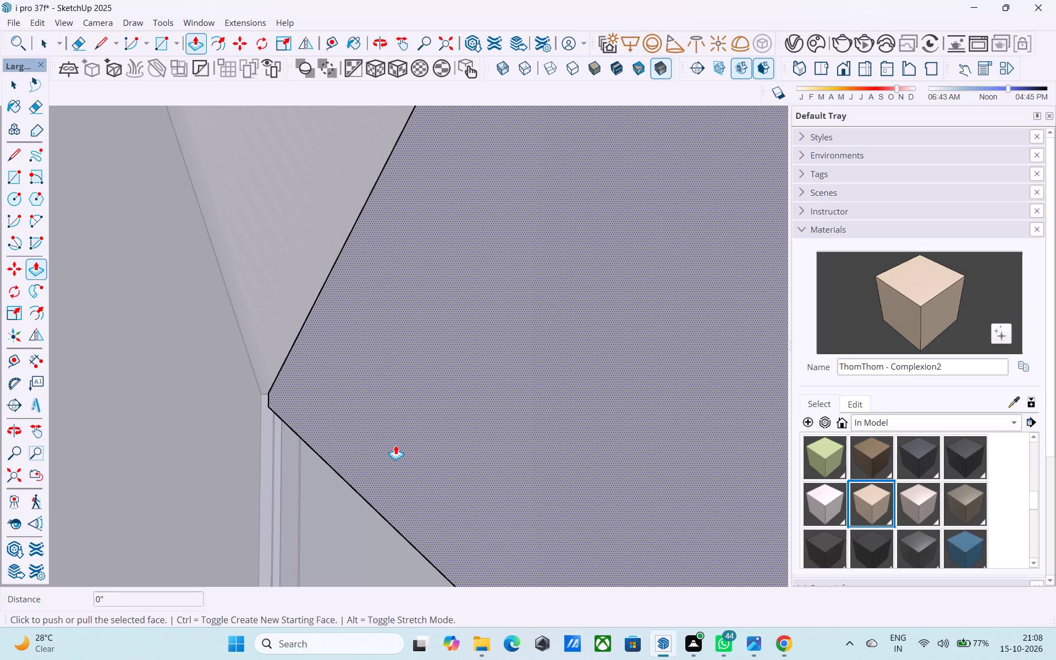
click(396, 445)
scroll(374, 441, down, 5)
scroll(374, 441, down, 20)
scroll(374, 441, down, 4)
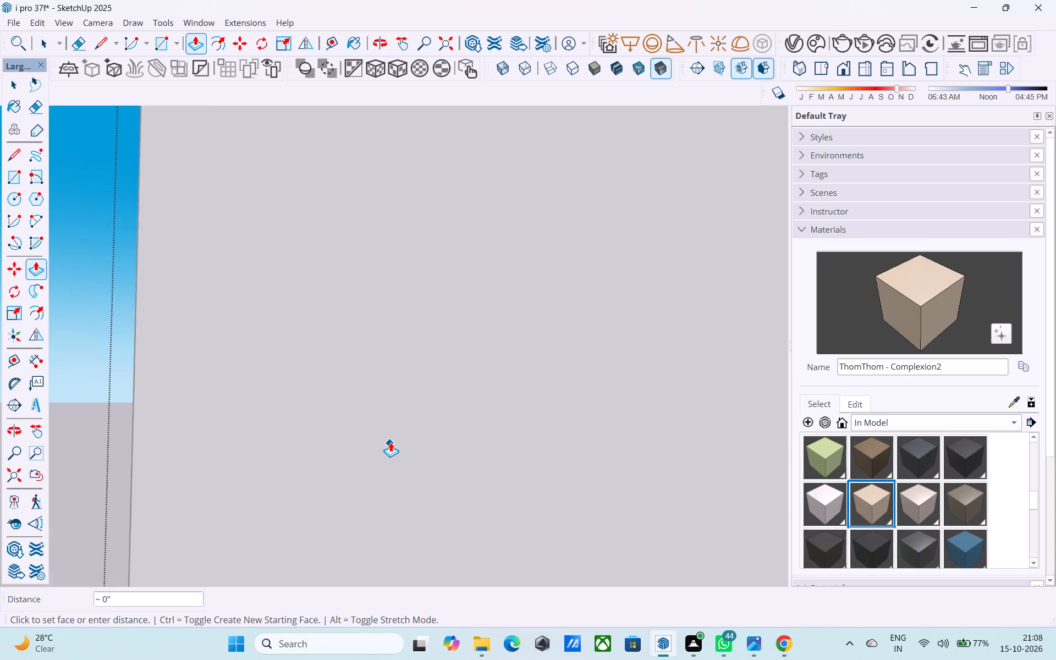
scroll(391, 442, down, 13)
middle_drag(396, 446, 425, 450)
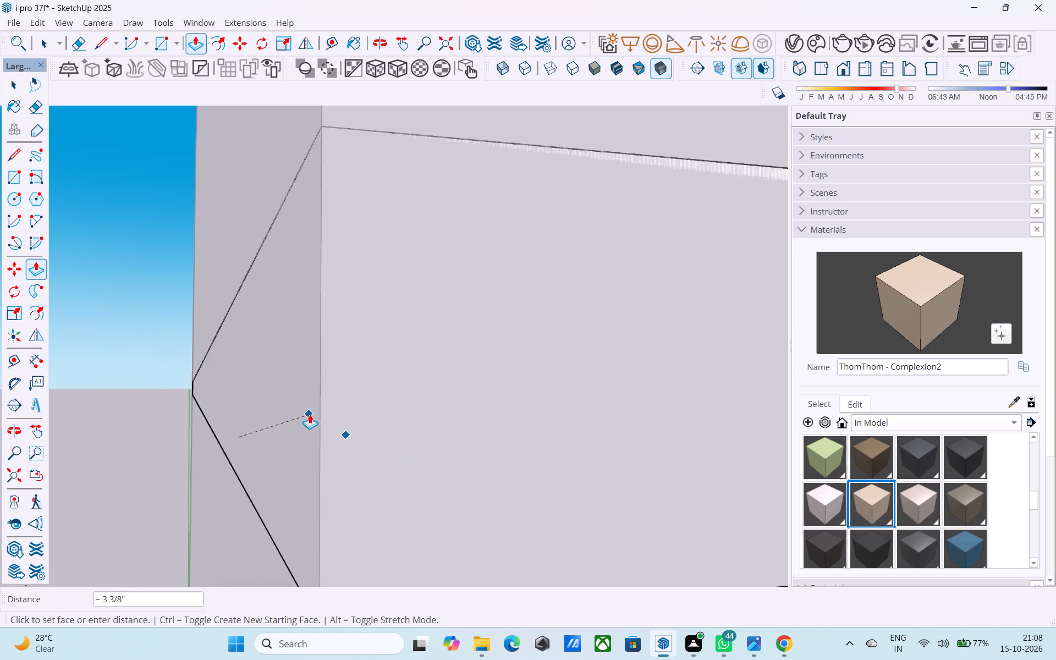
scroll(311, 414, down, 17)
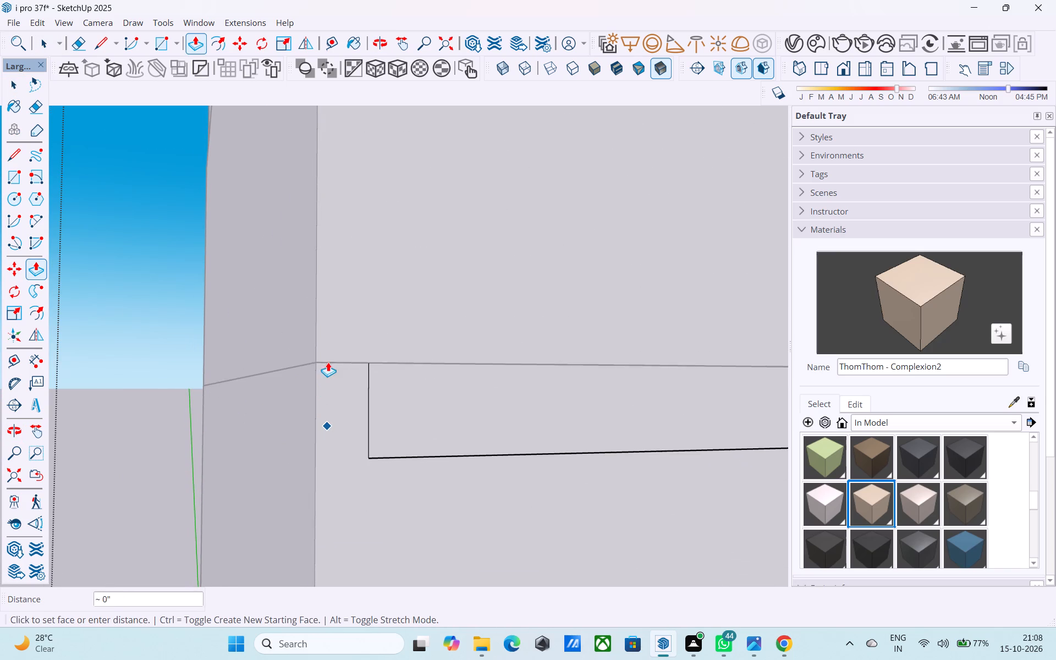
click(318, 330)
Push/Pull the same band's short end face 3' 6" along the blank side wall to the far corner, and leave the group.
scroll(318, 339, down, 5)
middle_drag(313, 393, 443, 421)
scroll(443, 420, down, 20)
scroll(443, 420, down, 4)
middle_drag(365, 461, 673, 543)
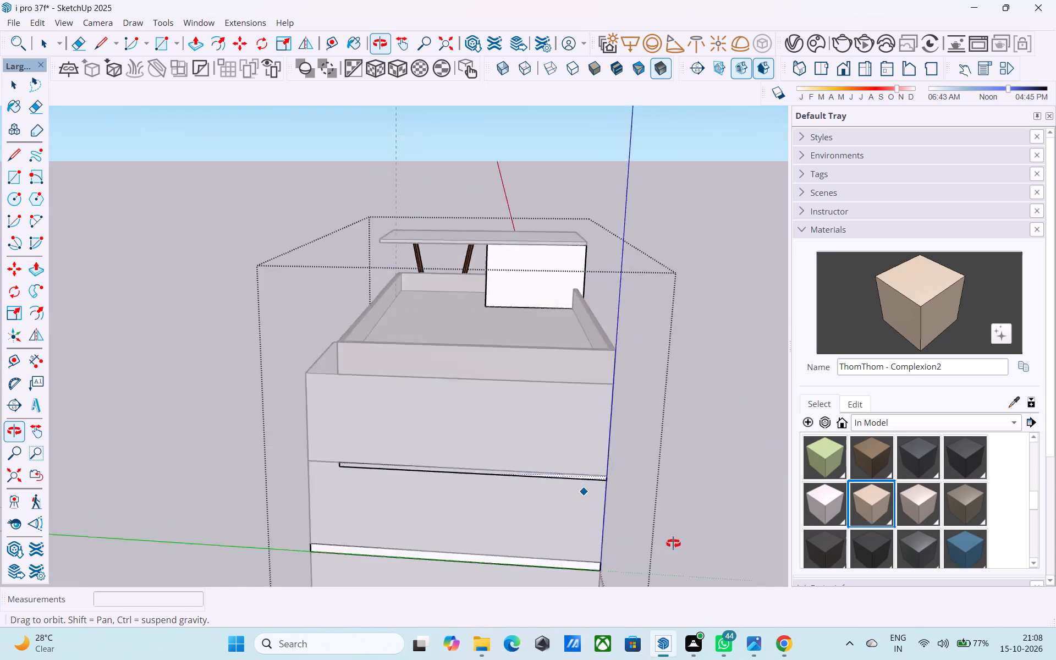
middle_drag(673, 543, 838, 462)
scroll(582, 429, up, 12)
scroll(414, 443, down, 1)
scroll(414, 443, up, 12)
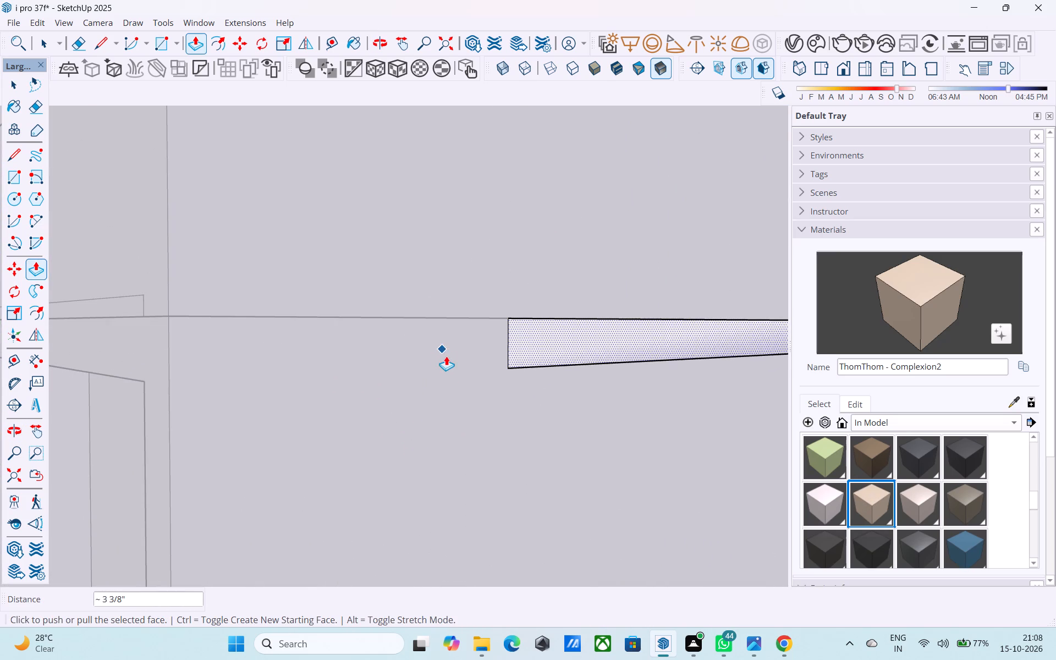
middle_drag(405, 381, 323, 405)
scroll(332, 399, up, 6)
shift+middle_drag(555, 287, 510, 299)
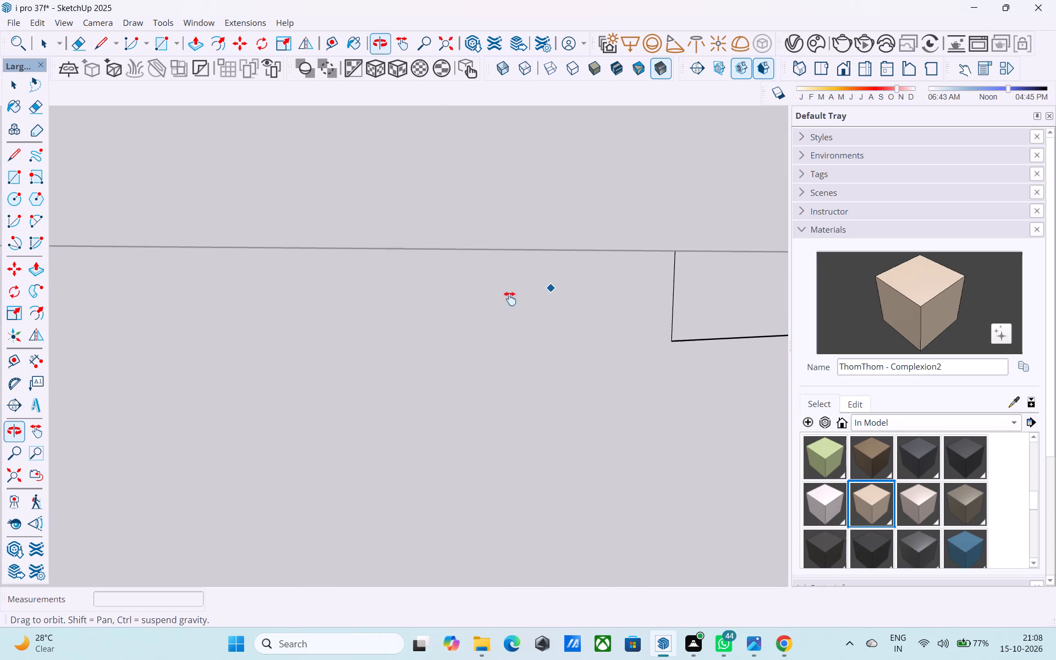
shift+middle_drag(510, 299, 441, 316)
key(space)
shift+middle_drag(578, 320, 549, 319)
scroll(549, 317, up, 7)
scroll(514, 299, down, 1)
scroll(514, 299, up, 2)
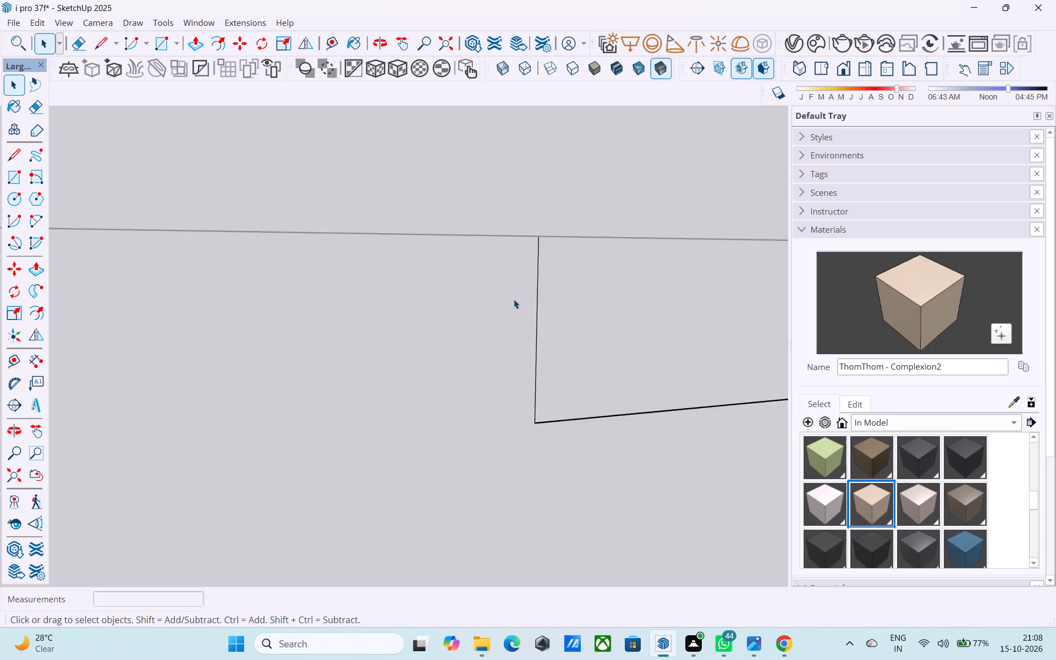
scroll(514, 299, up, 18)
middle_click(512, 300)
middle_drag(482, 306, 713, 320)
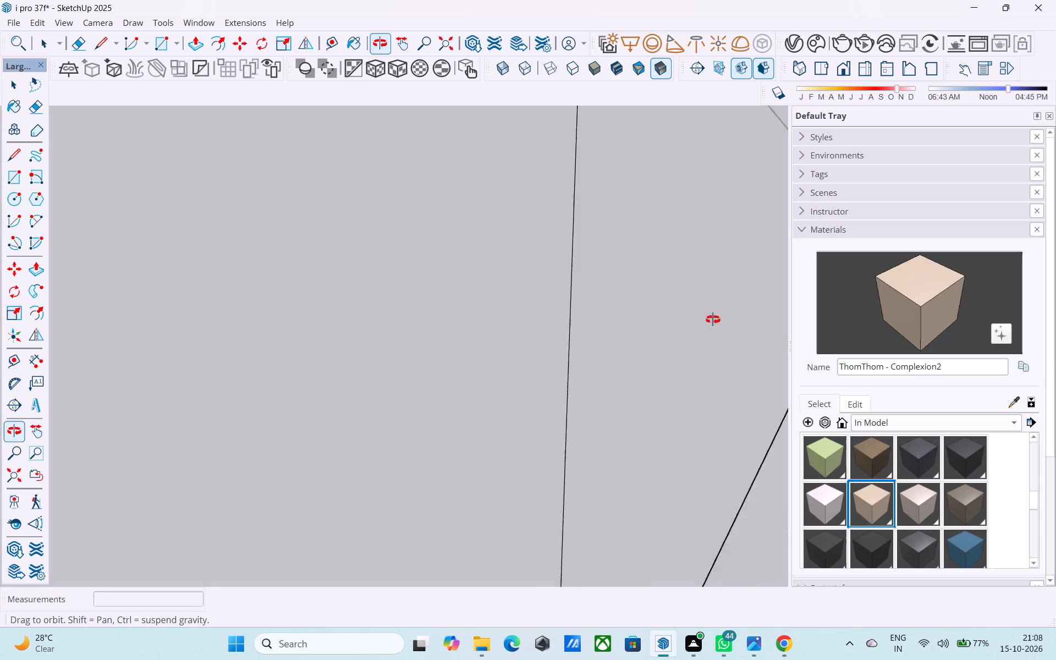
middle_drag(713, 320, 821, 318)
click(411, 328)
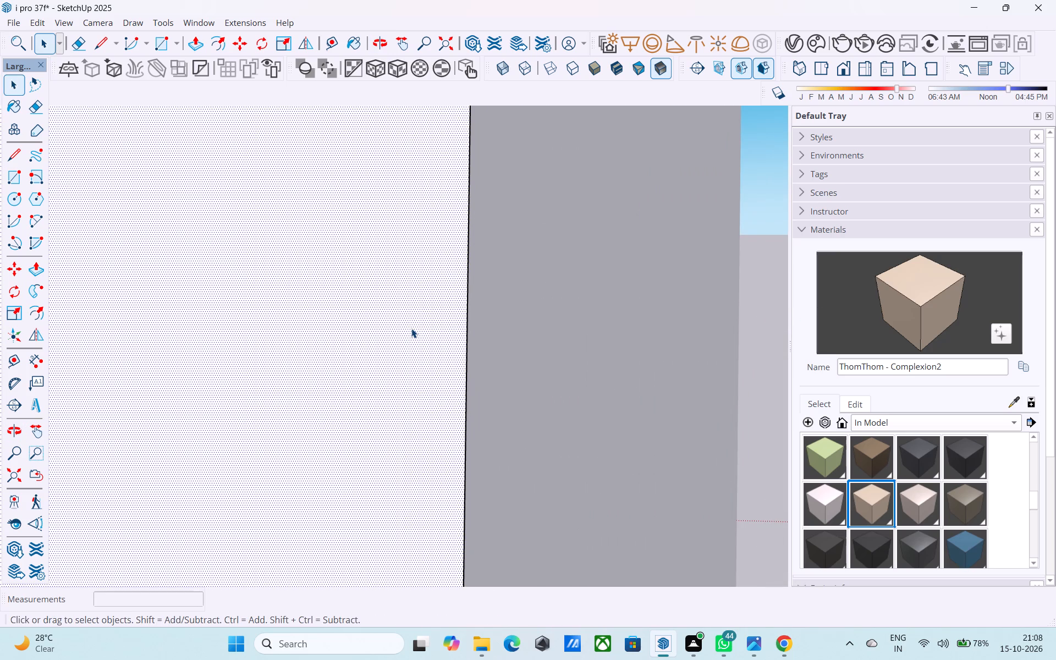
key(p)
click(411, 328)
middle_drag(418, 341, 309, 337)
scroll(418, 341, up, 1)
scroll(309, 337, down, 5)
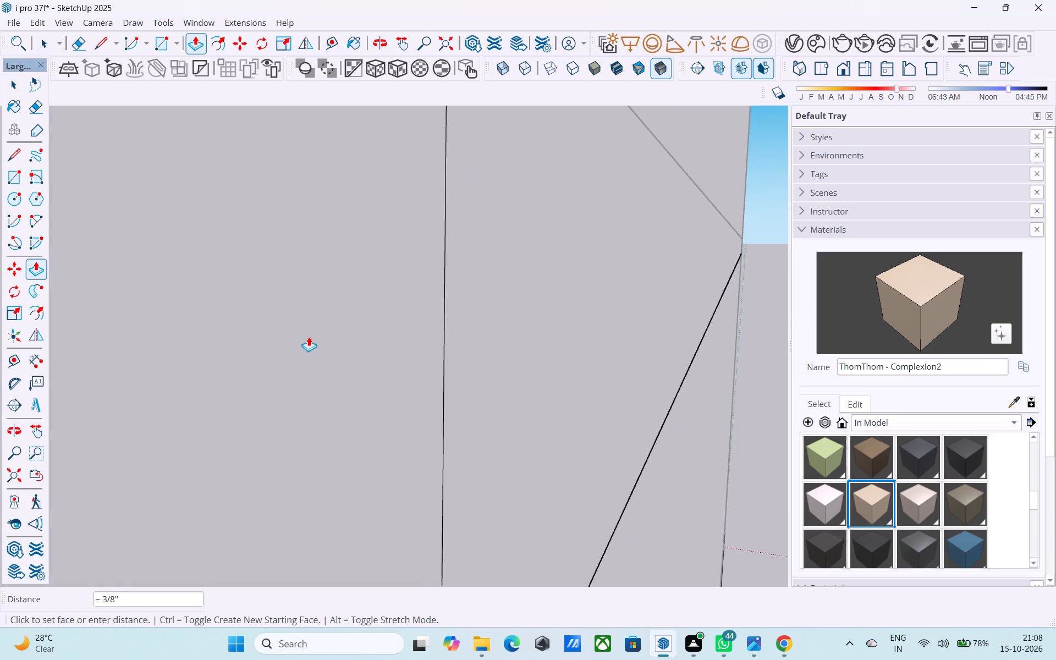
scroll(309, 337, down, 18)
scroll(274, 389, down, 9)
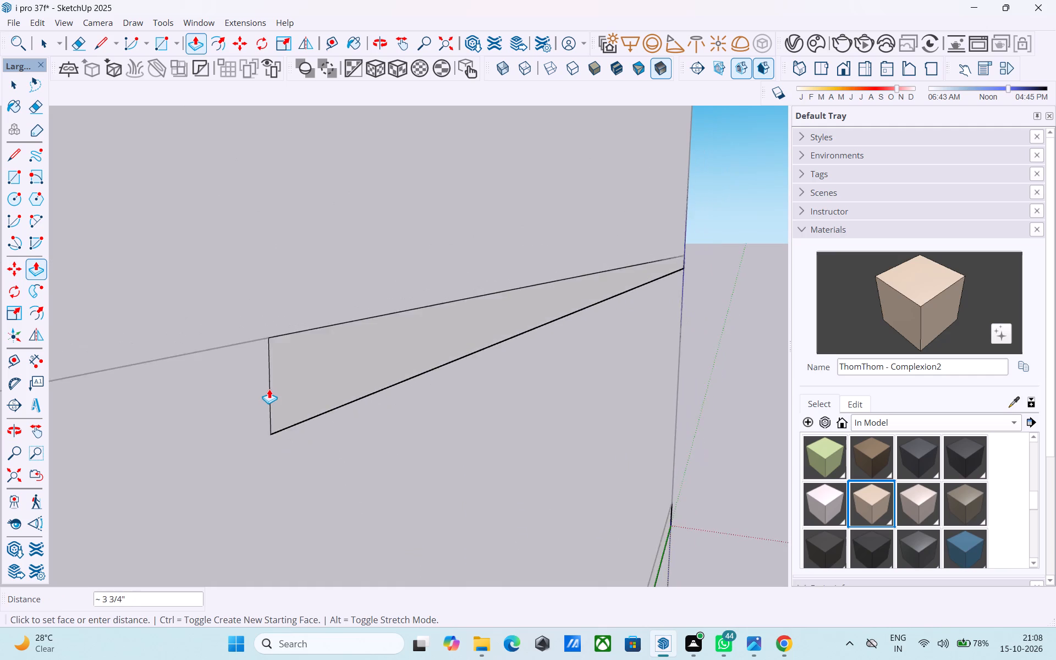
scroll(269, 389, down, 20)
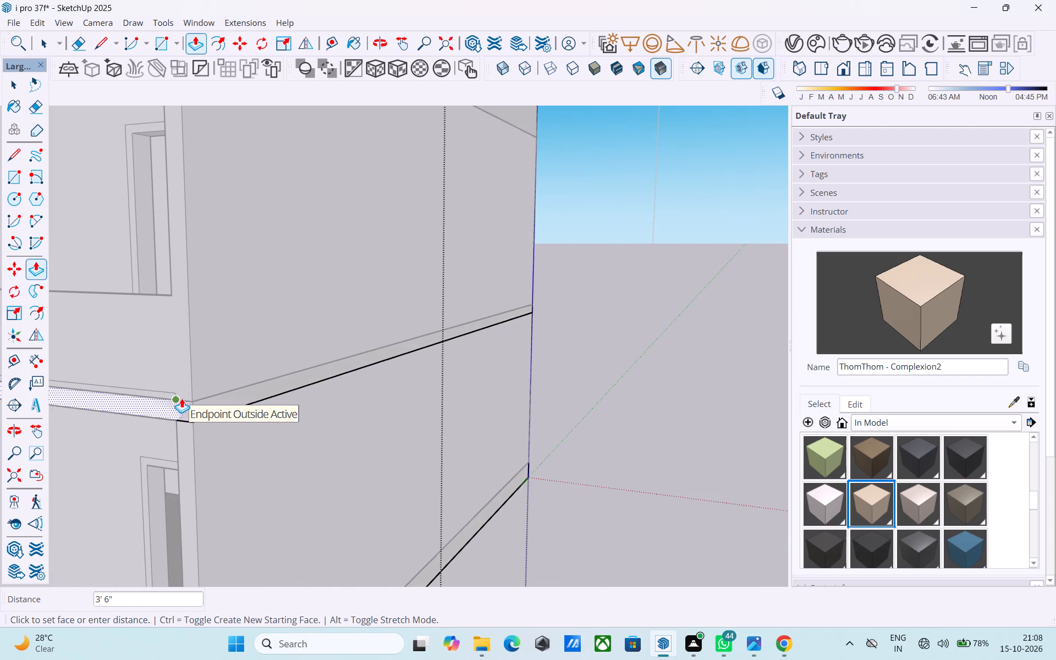
click(182, 398)
scroll(201, 401, down, 19)
middle_drag(280, 384, 302, 378)
key(space)
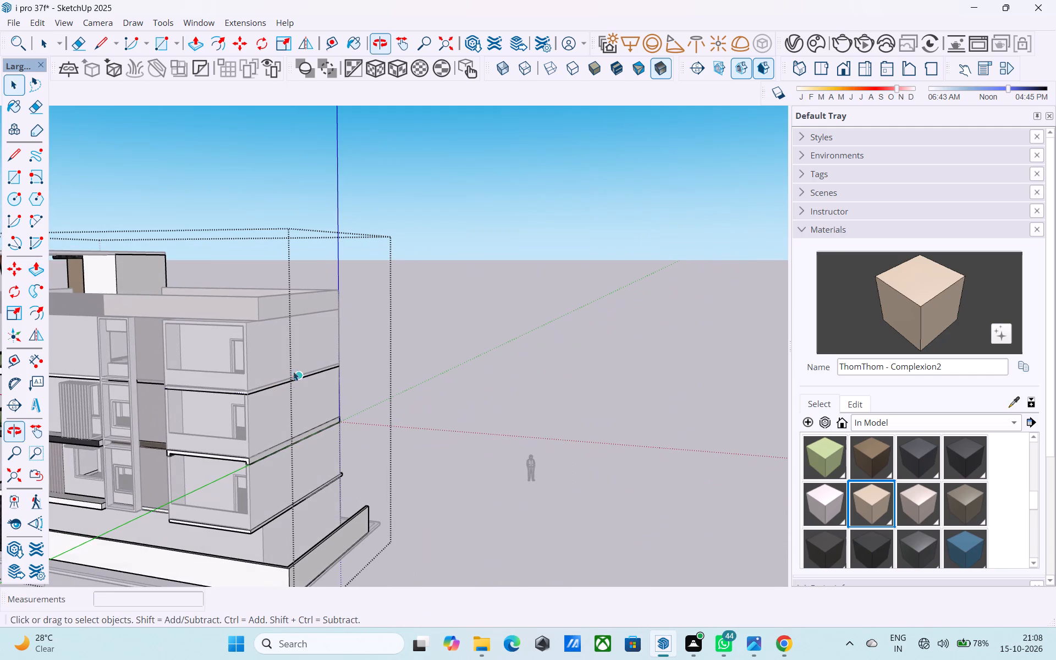
click(427, 322)
Save the model.
middle_drag(427, 322, 531, 241)
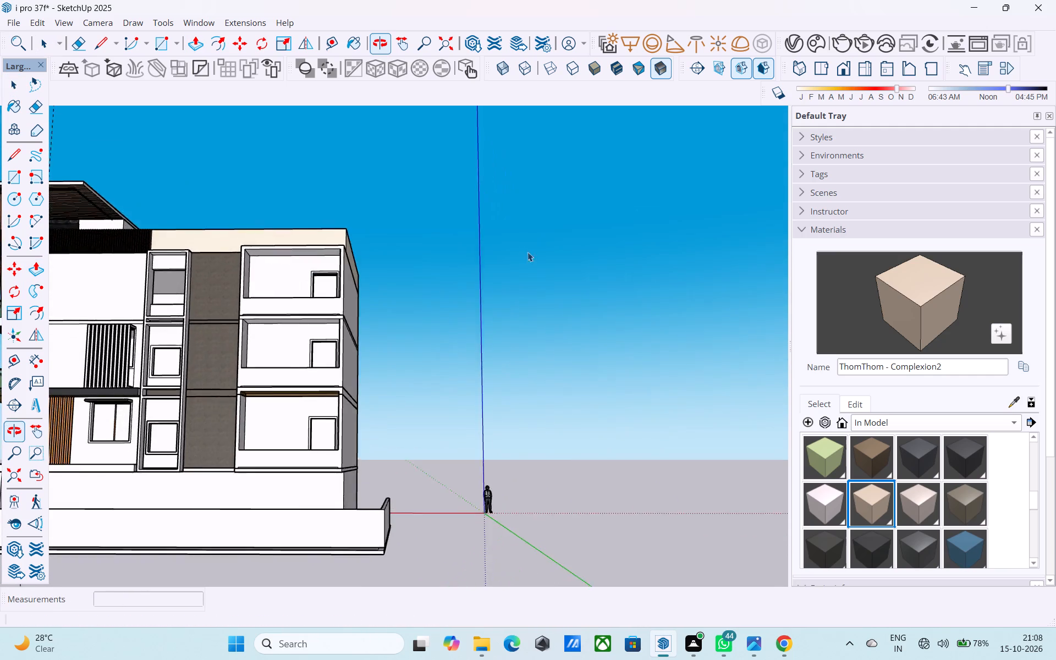
scroll(529, 274, down, 3)
middle_drag(527, 301, 80, 424)
middle_drag(590, 329, 257, 295)
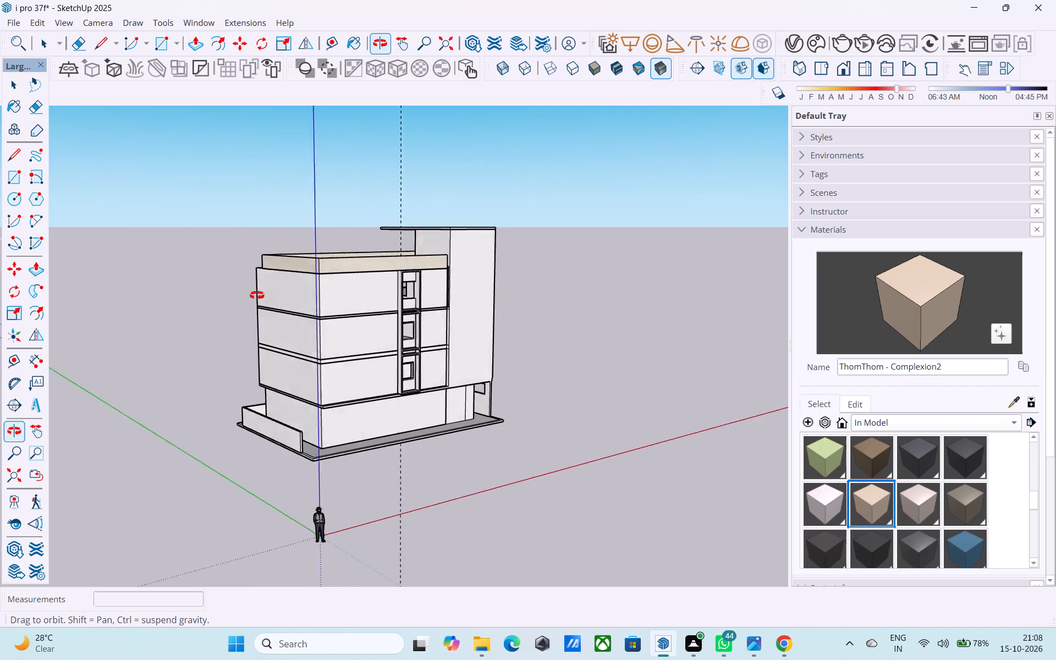
middle_drag(257, 295, 252, 294)
scroll(301, 301, up, 11)
scroll(353, 311, up, 2)
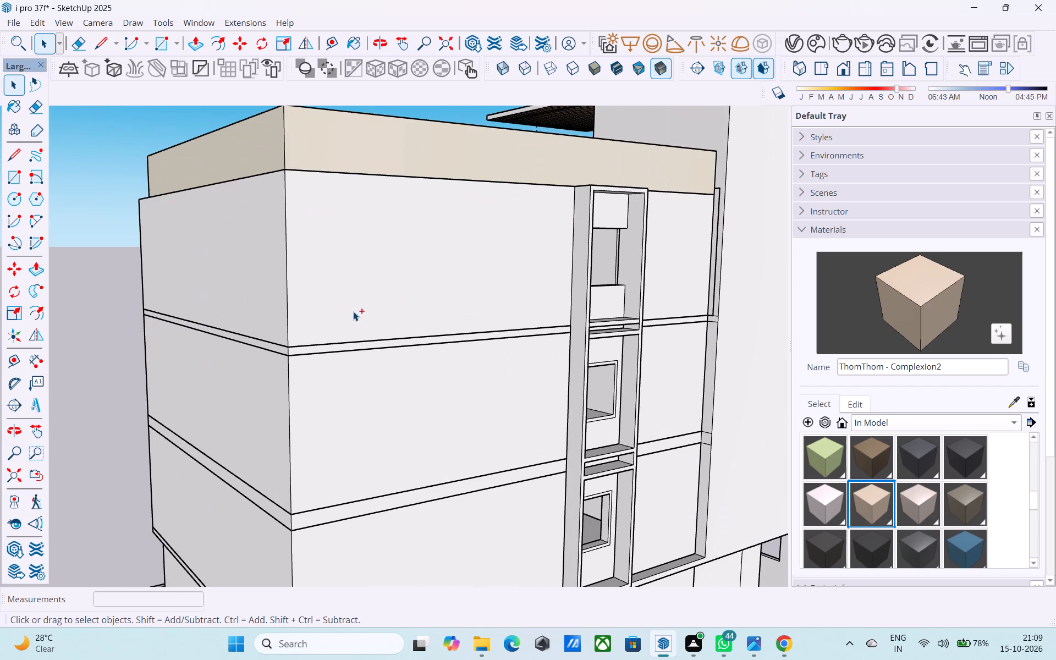
key(ctrl+s)
Inside the top storey's nested group, paint the vertical window frame's outer side face nearest the house corner with ThomThom - Hair1.
middle_drag(456, 358, 480, 379)
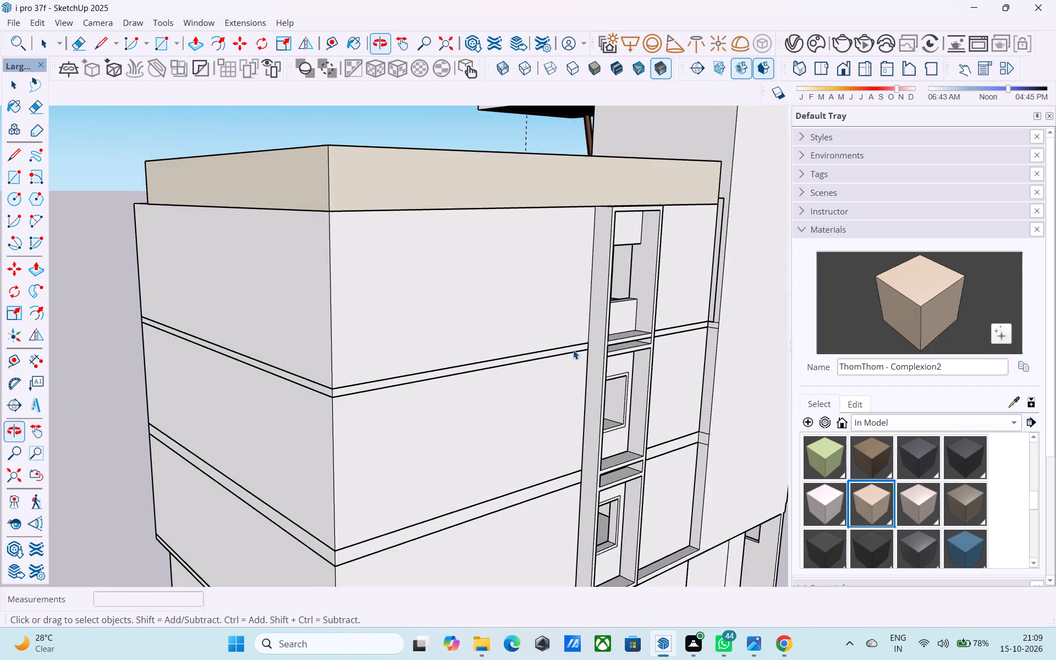
scroll(579, 346, up, 3)
double_click(598, 332)
click(605, 316)
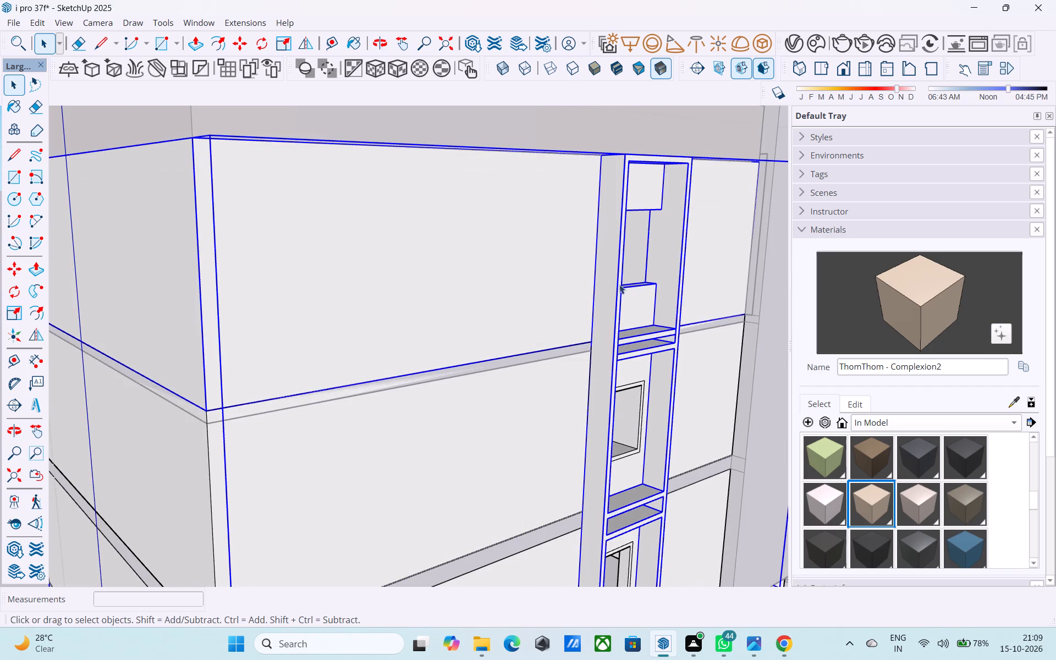
double_click(607, 280)
click(607, 276)
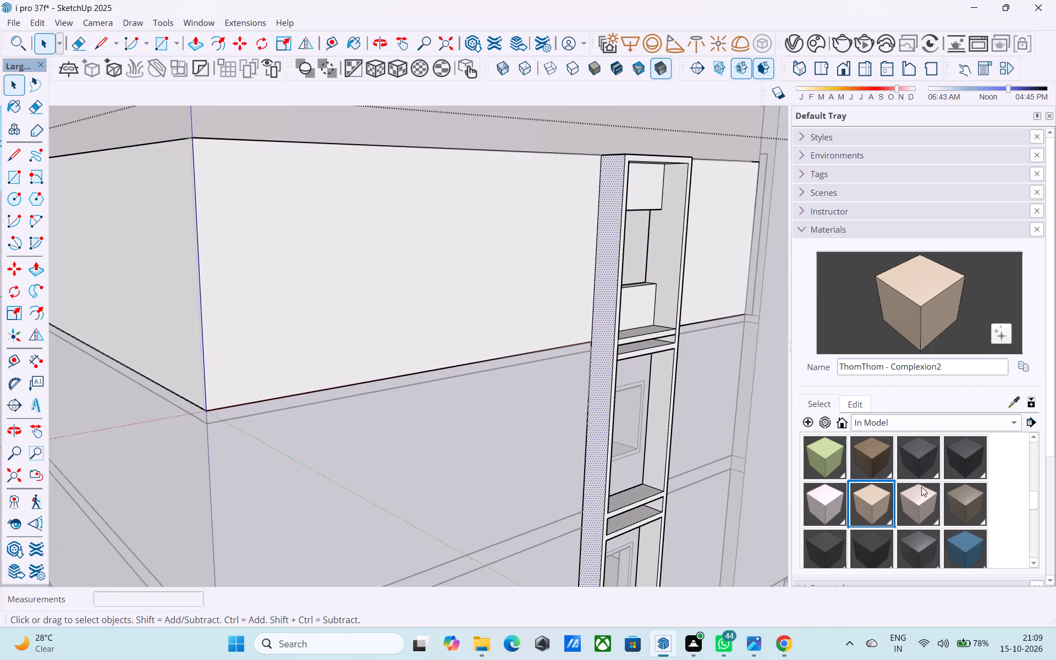
click(919, 497)
click(593, 326)
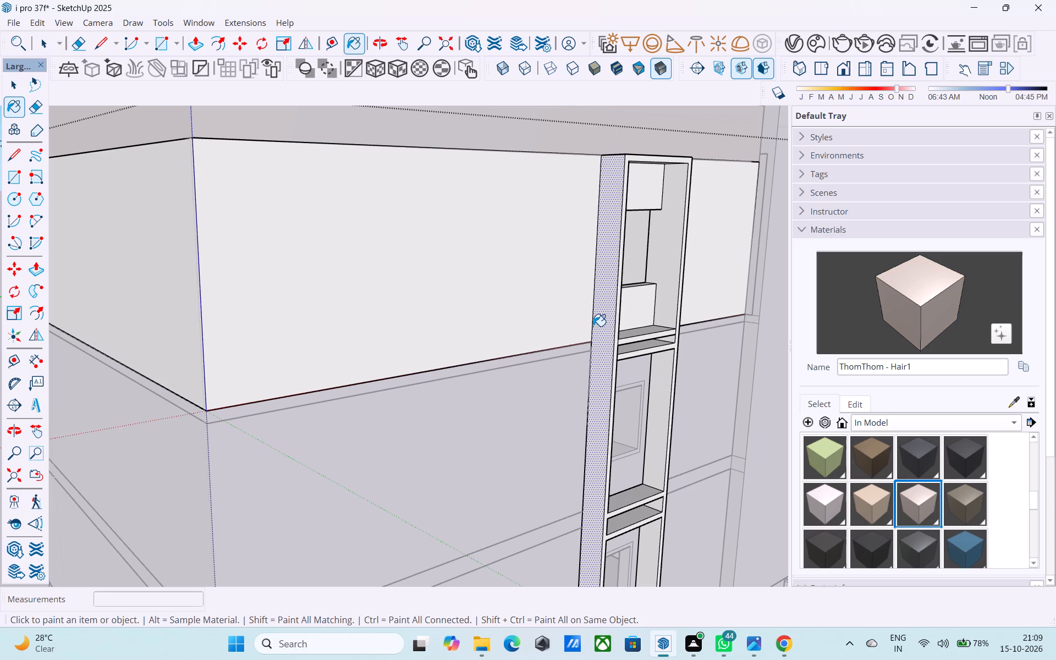
click(601, 327)
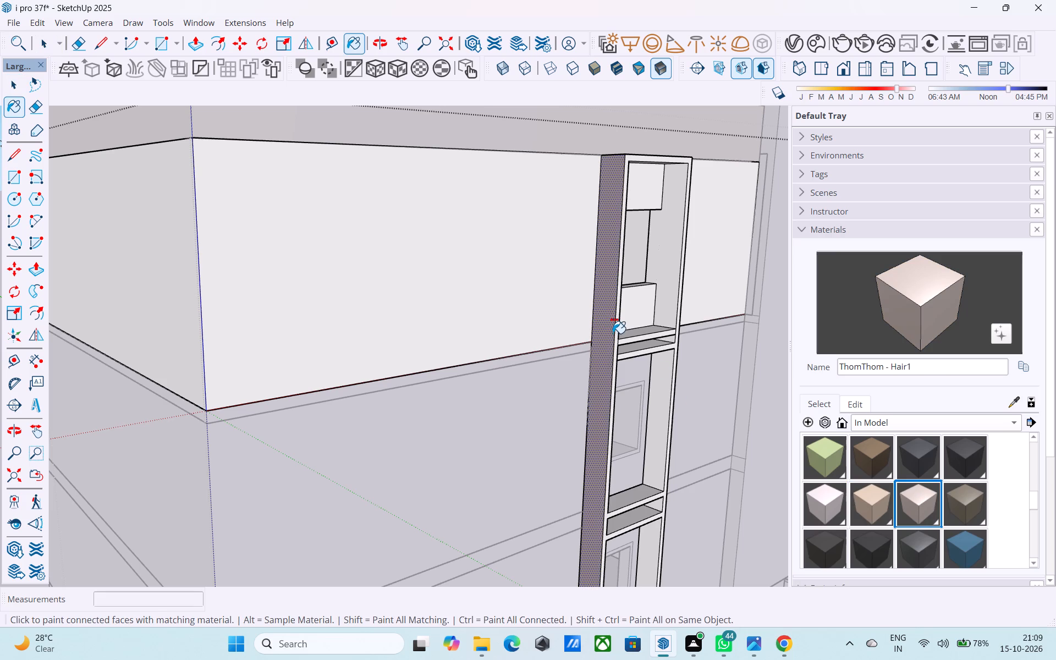
Paint the vertical window frame's opposite outer side face with the ThomThom - Hair1 material.
middle_drag(613, 334, 372, 348)
scroll(371, 346, down, 3)
middle_drag(488, 380, 302, 369)
scroll(298, 366, up, 3)
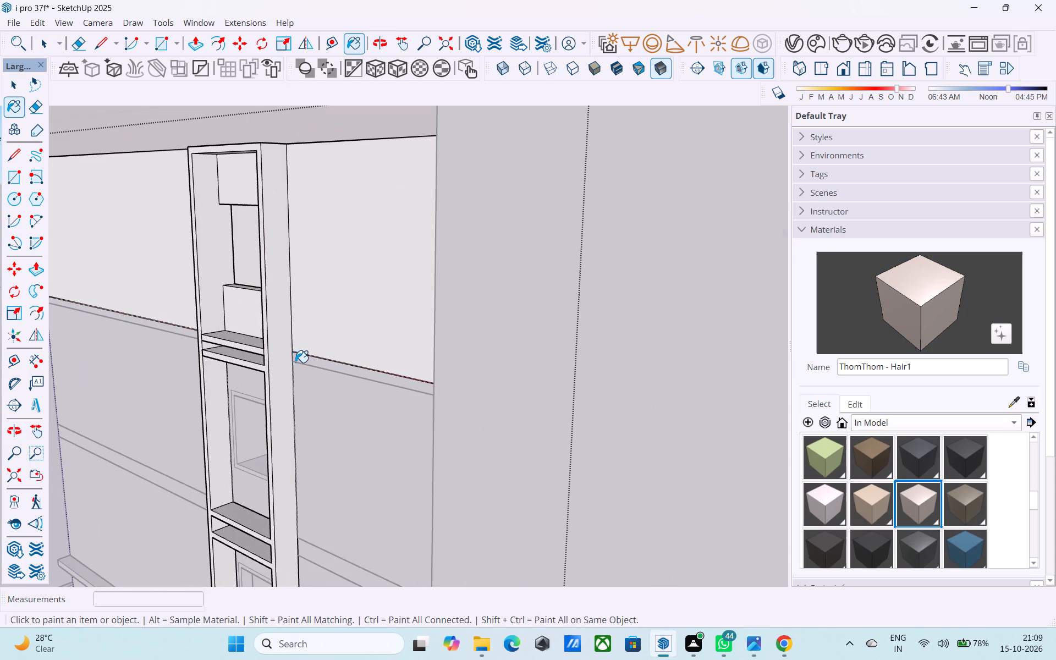
click(279, 348)
scroll(288, 356, down, 3)
middle_drag(289, 360, 600, 402)
scroll(597, 408, down, 9)
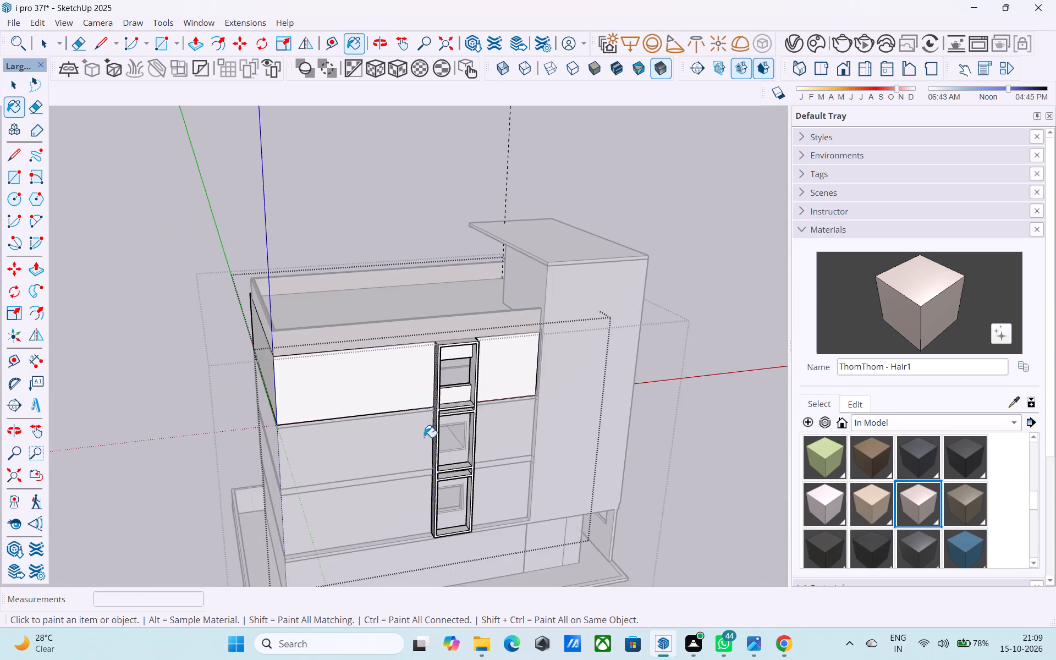
middle_drag(409, 438, 233, 422)
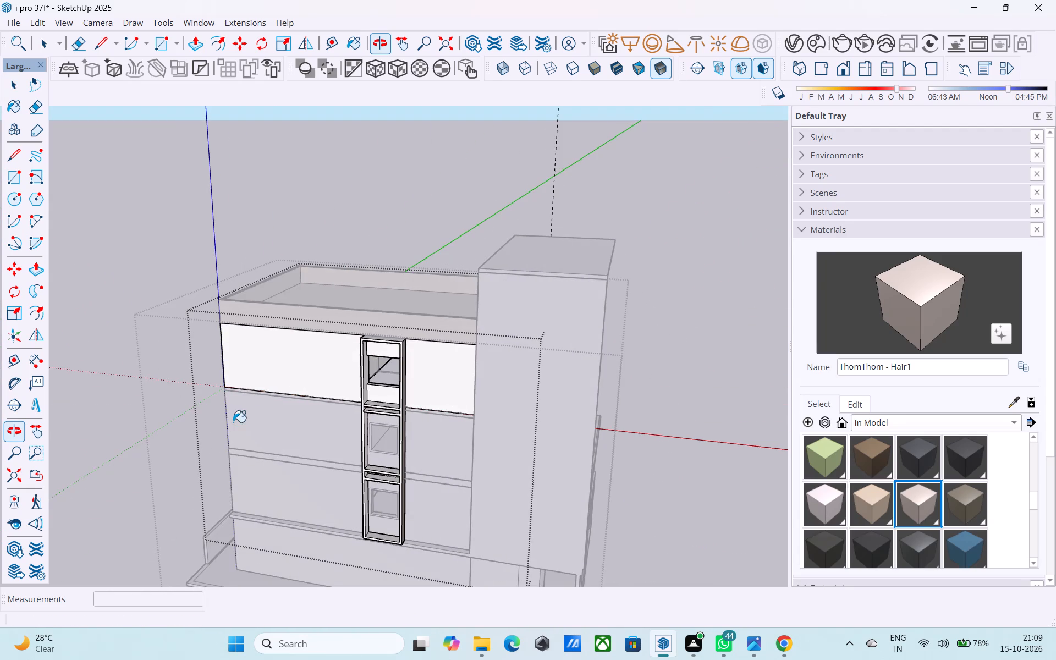
Leave the top storey's nested group and close the enclosing house group.
middle_drag(513, 394, 185, 373)
middle_drag(576, 391, 325, 324)
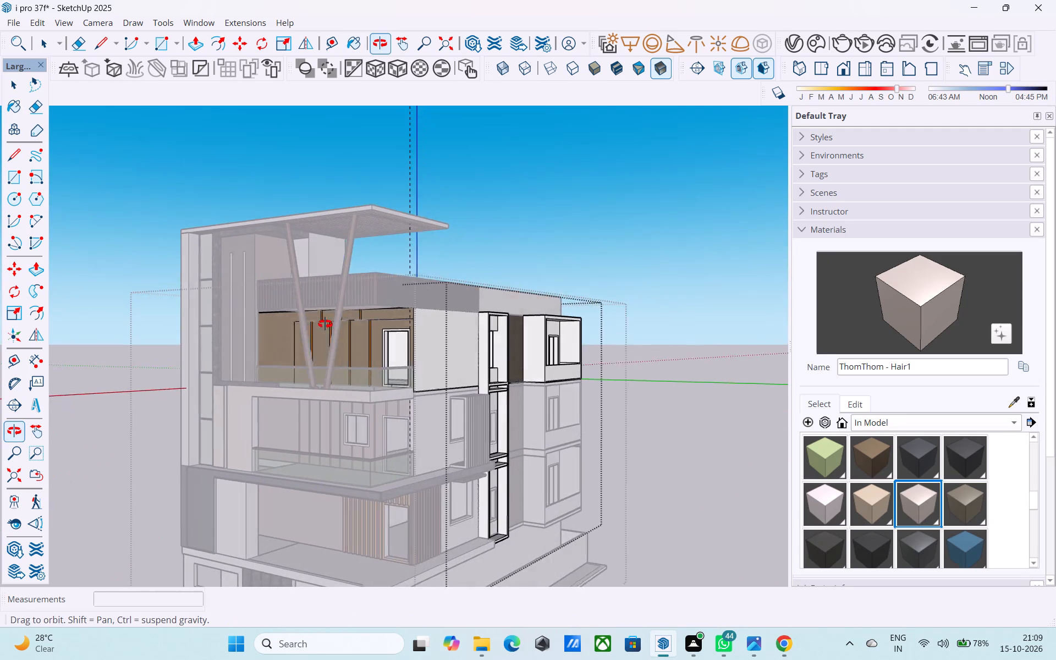
middle_drag(325, 324, 305, 323)
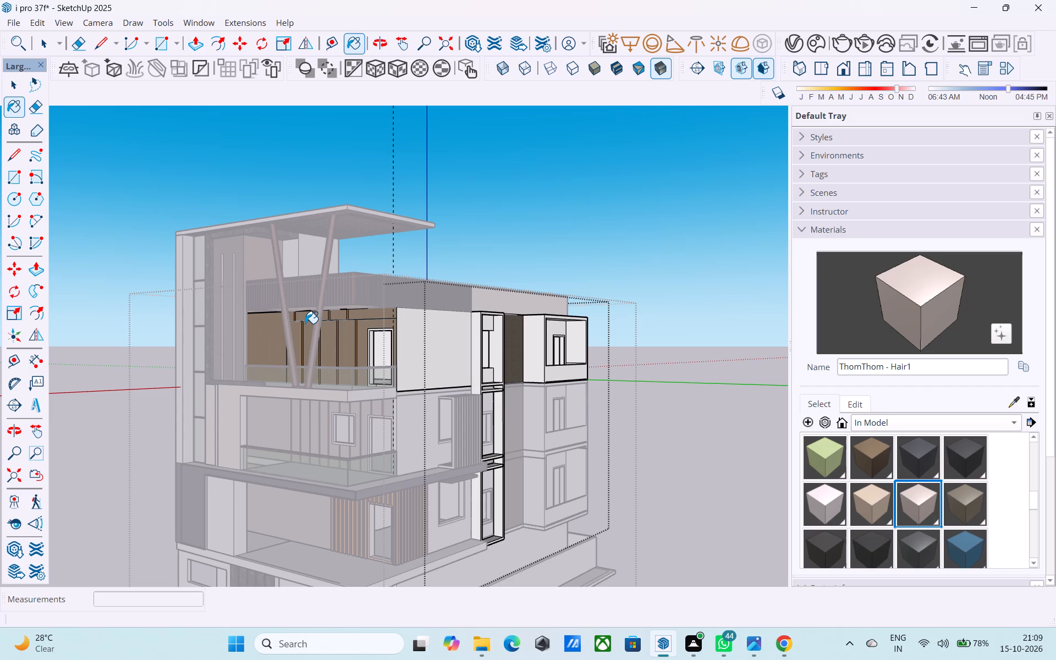
scroll(305, 323, down, 3)
key(space)
click(529, 246)
middle_drag(413, 294, 436, 312)
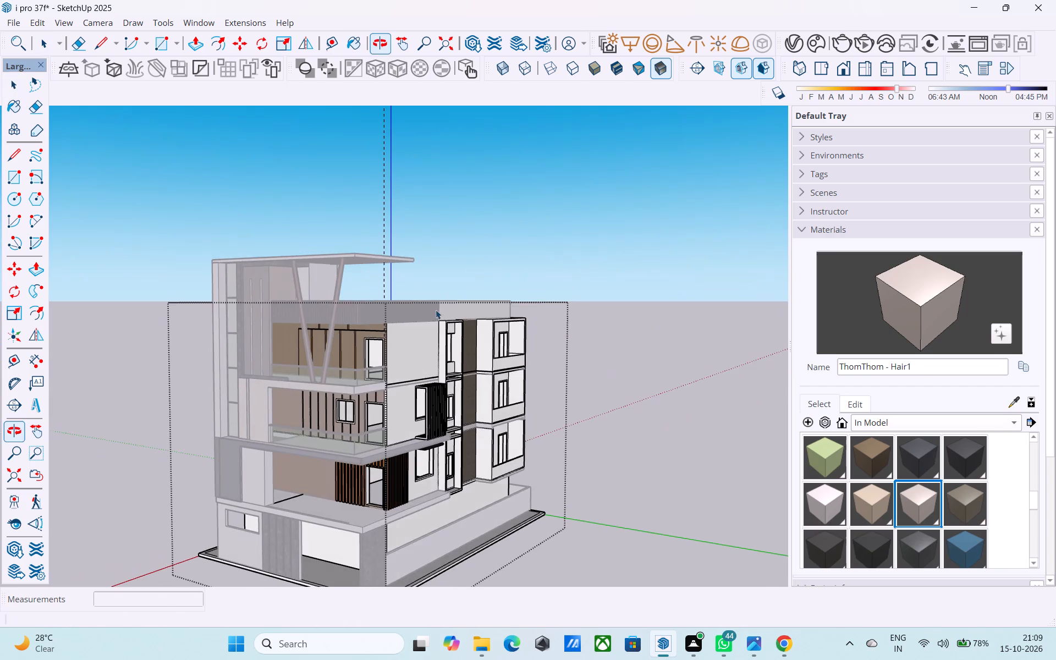
click(500, 217)
Examine the front and side facades, from the roof canopy down to the open ground-floor entrance bay.
middle_drag(339, 338, 467, 278)
scroll(468, 278, up, 4)
middle_drag(356, 337, 393, 335)
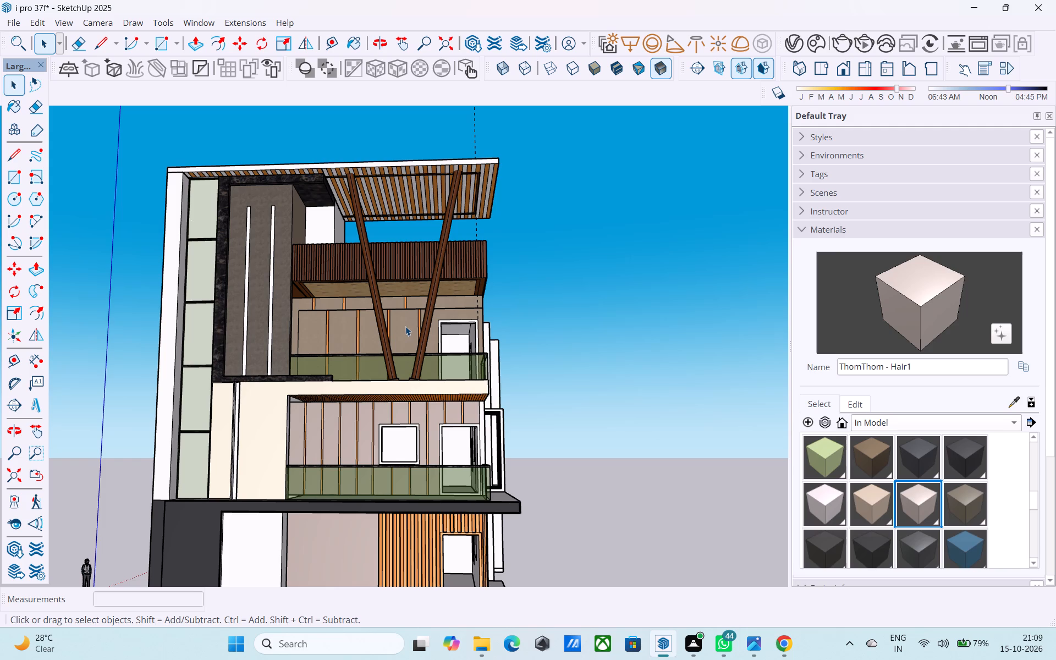
middle_drag(410, 332, 374, 332)
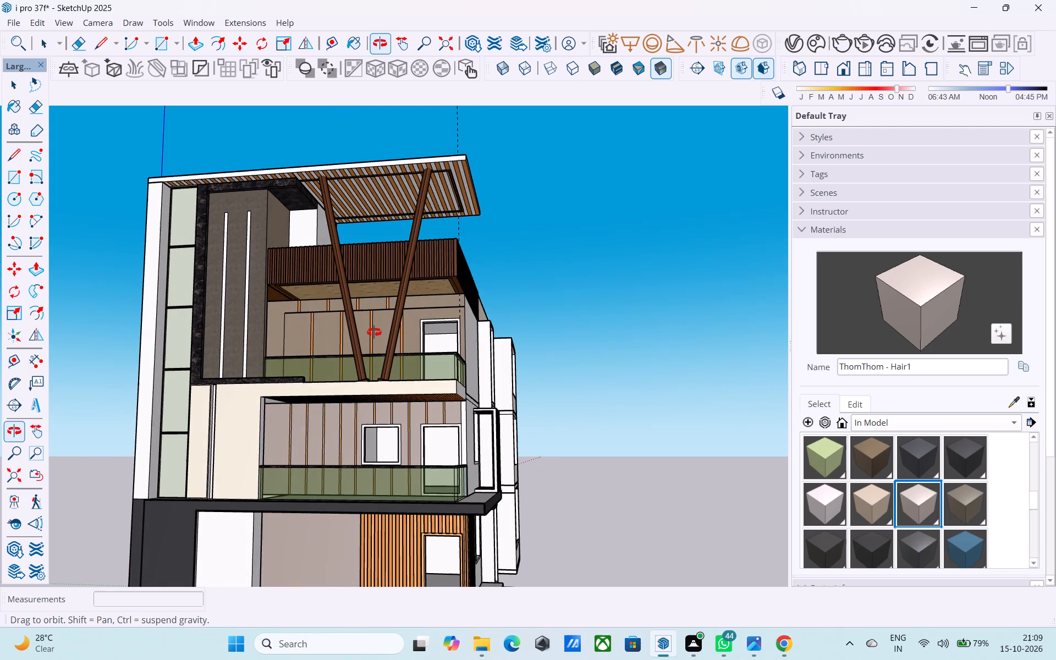
middle_drag(374, 332, 389, 342)
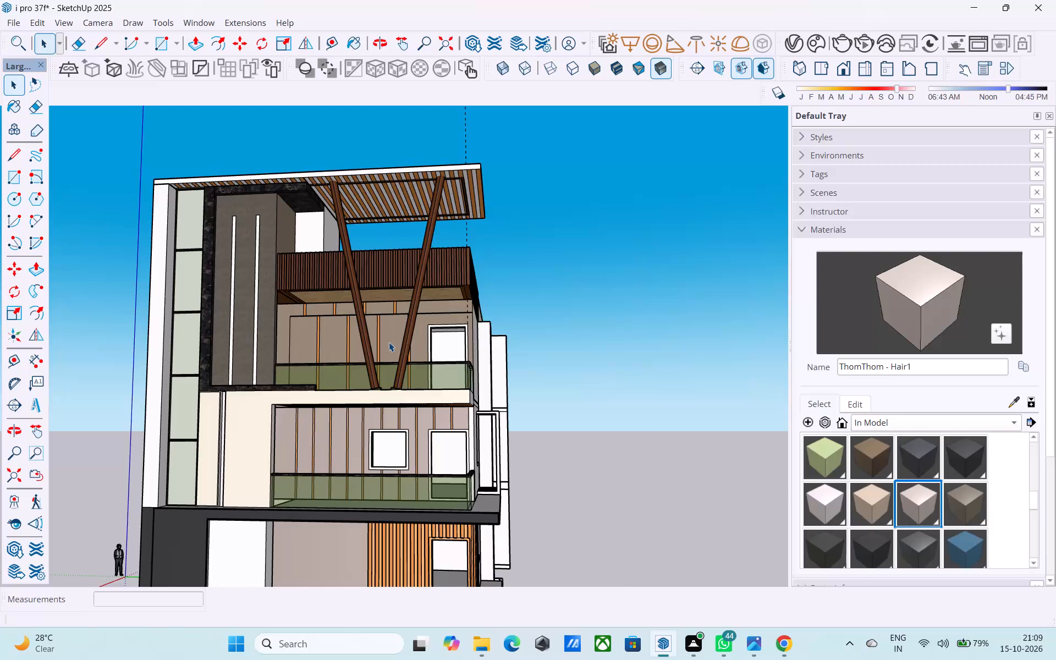
middle_drag(389, 342, 409, 333)
scroll(409, 331, down, 8)
middle_drag(395, 531, 236, 530)
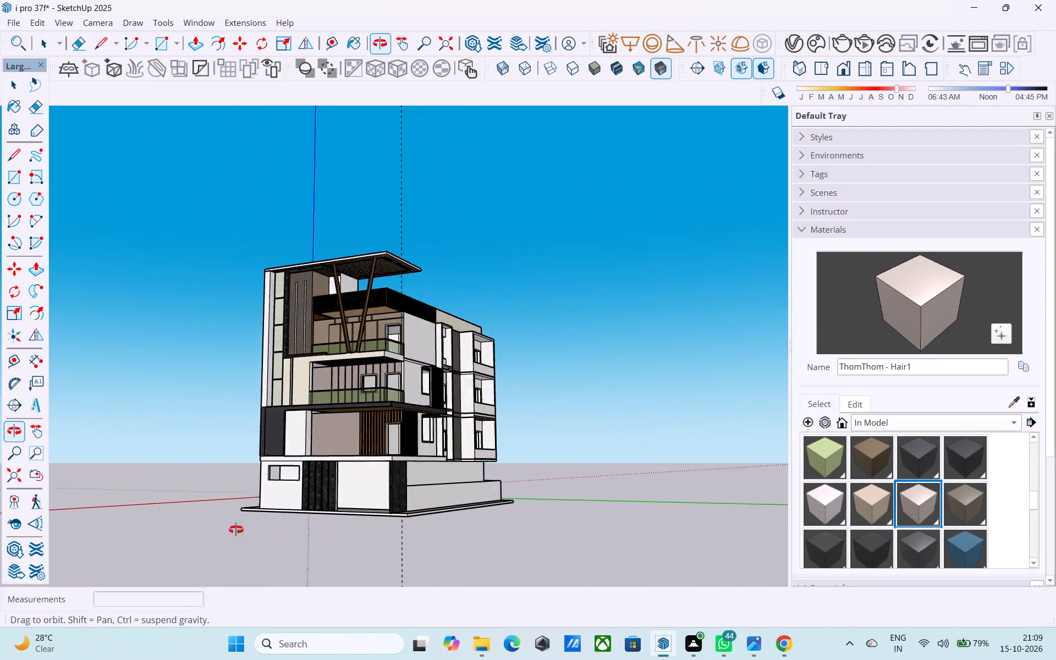
middle_drag(236, 530, 185, 543)
scroll(291, 530, up, 6)
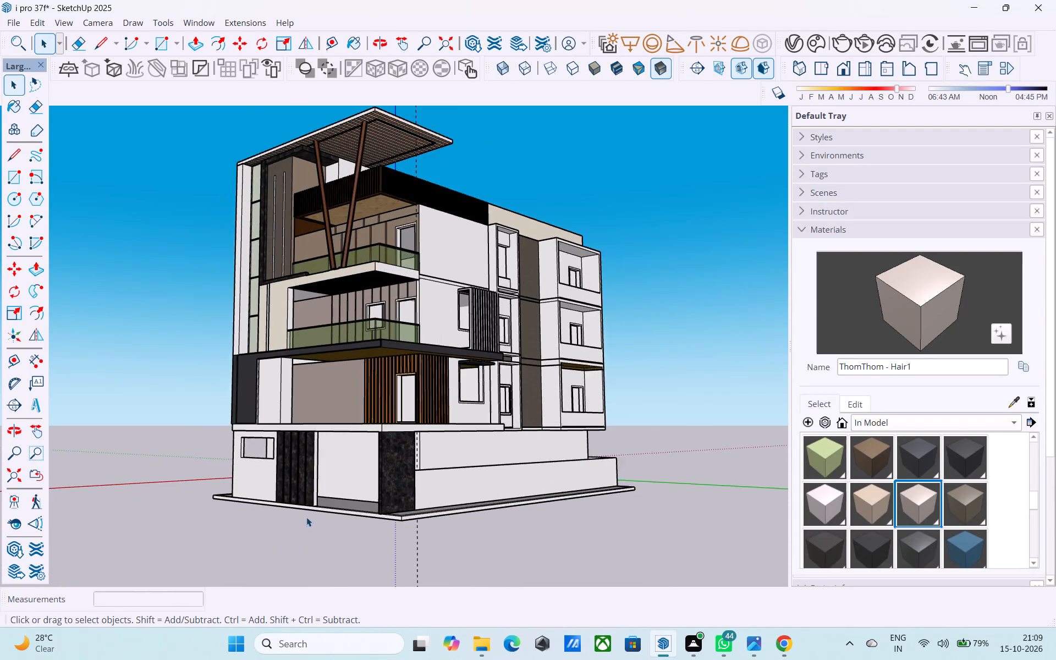
scroll(306, 517, up, 3)
middle_drag(519, 491, 684, 493)
scroll(684, 492, up, 5)
middle_drag(594, 498, 650, 498)
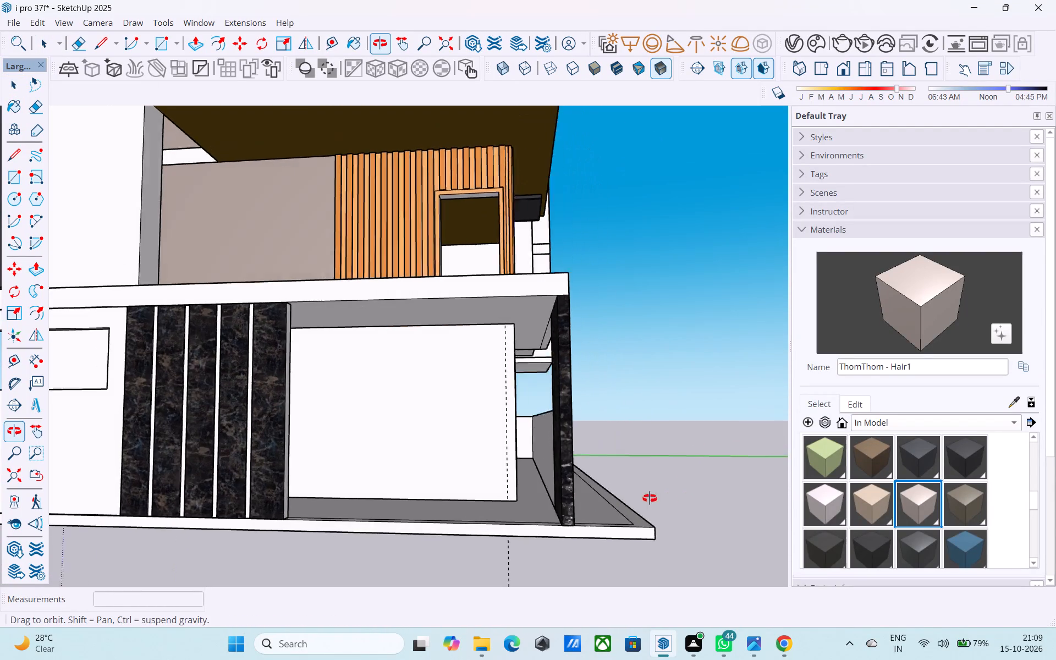
middle_drag(650, 498, 618, 488)
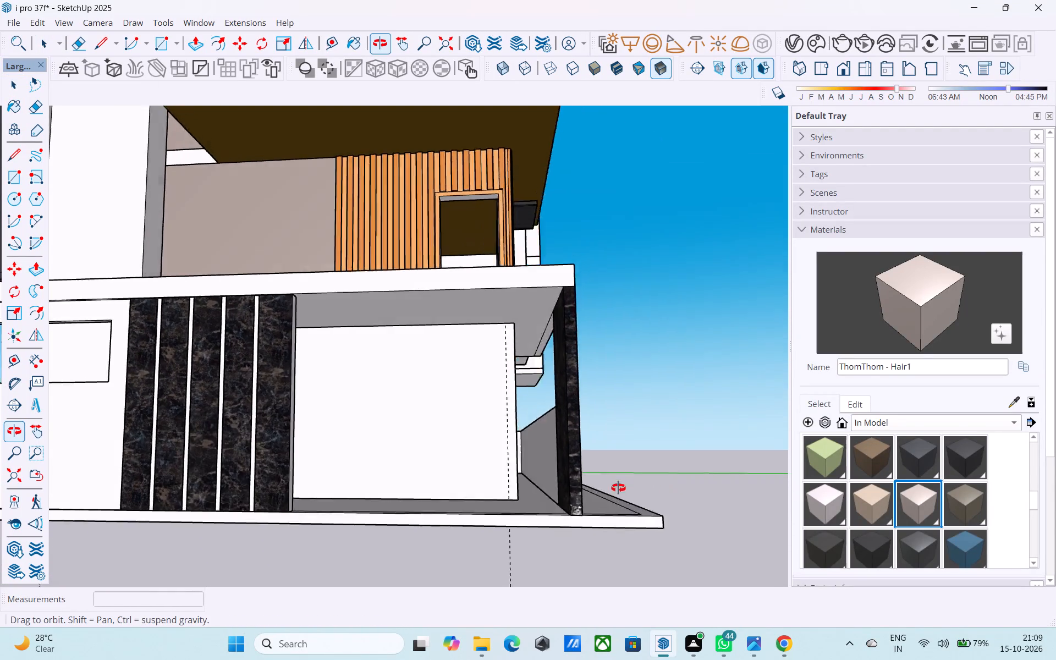
middle_drag(618, 488, 464, 526)
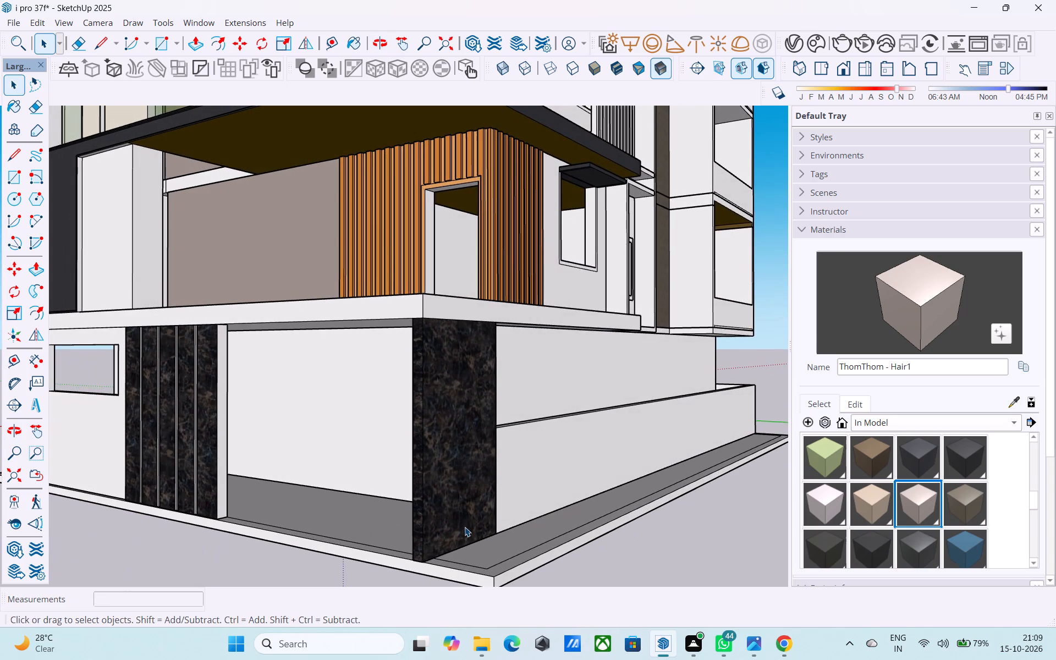
scroll(465, 527, down, 3)
middle_drag(459, 540, 465, 614)
scroll(361, 573, up, 4)
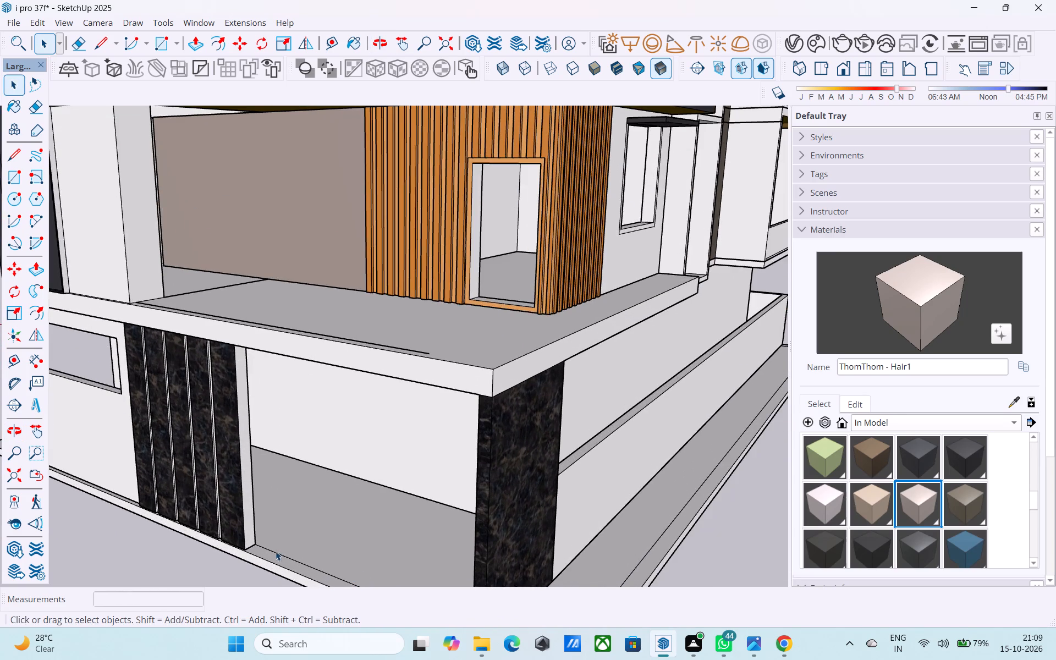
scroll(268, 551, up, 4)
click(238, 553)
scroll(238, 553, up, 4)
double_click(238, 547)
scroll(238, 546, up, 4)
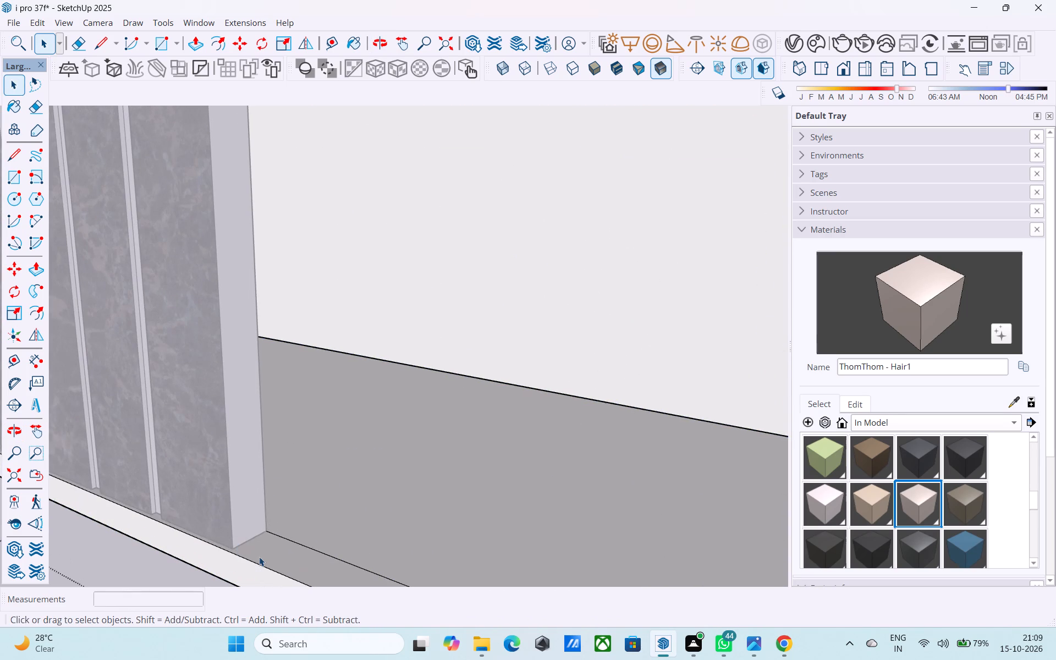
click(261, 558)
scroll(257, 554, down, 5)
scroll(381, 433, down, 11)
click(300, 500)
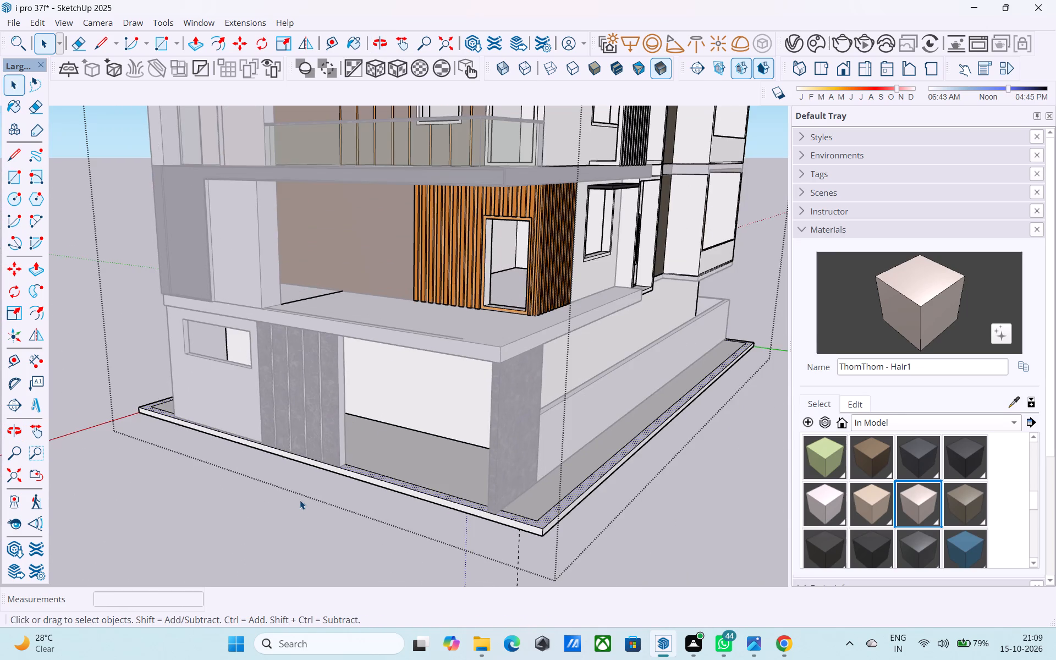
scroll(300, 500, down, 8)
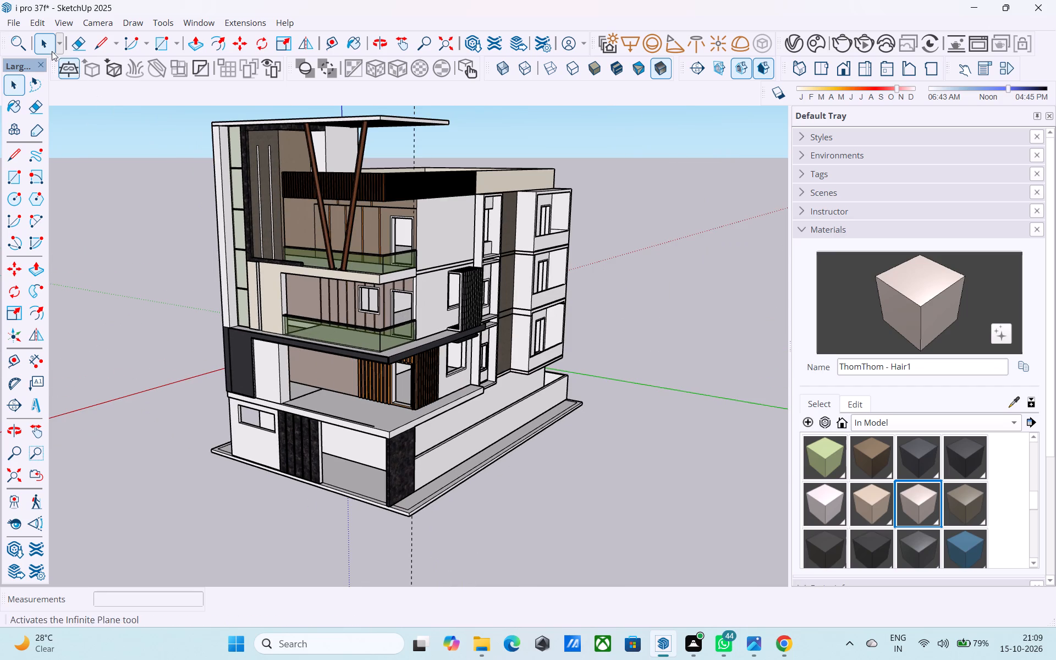
Import the gate model named cong from the Downloads folder.
click(19, 20)
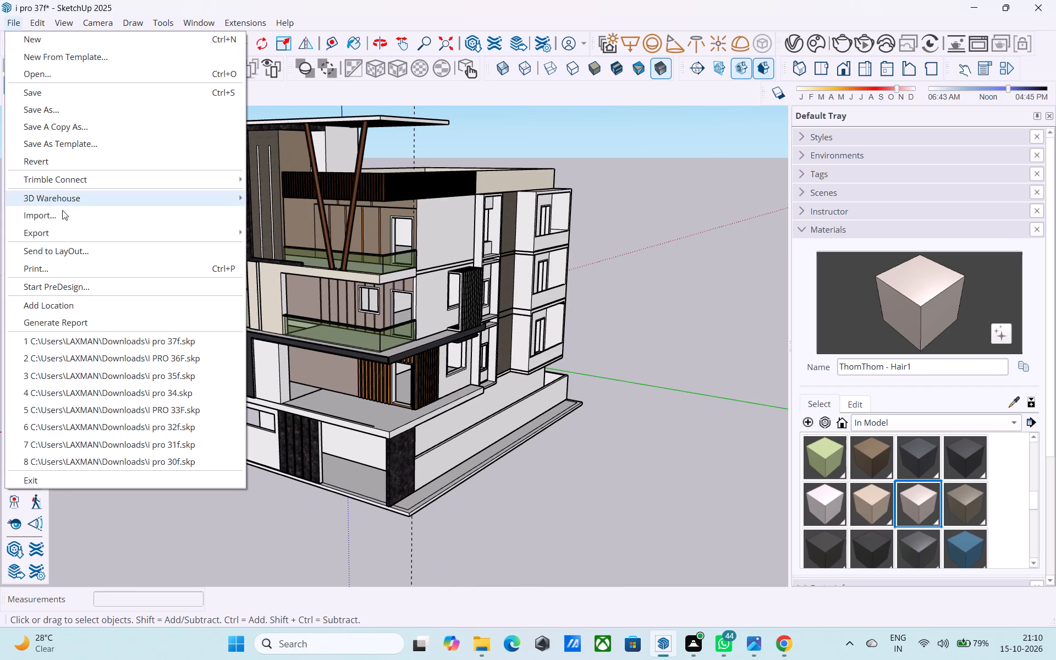
click(65, 218)
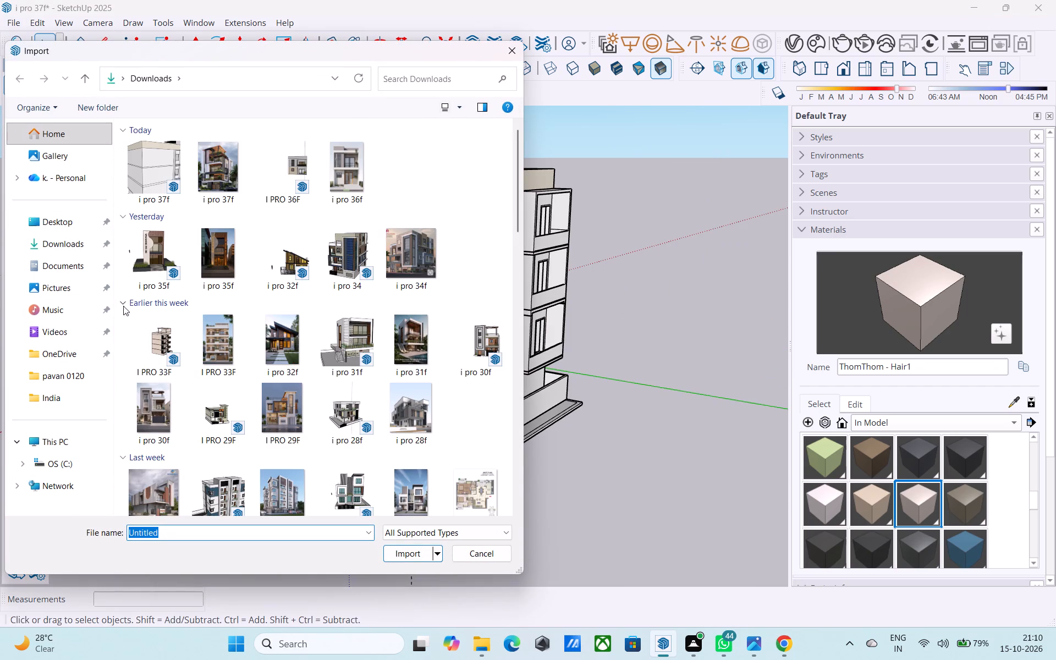
scroll(275, 339, down, 4)
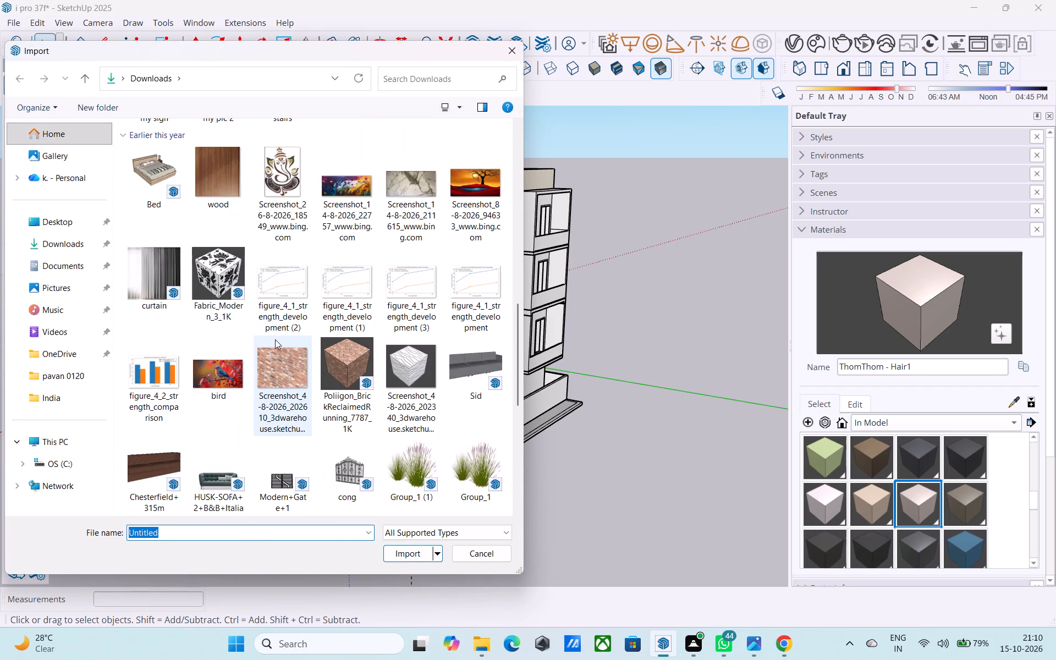
scroll(275, 339, up, 1)
scroll(275, 339, down, 2)
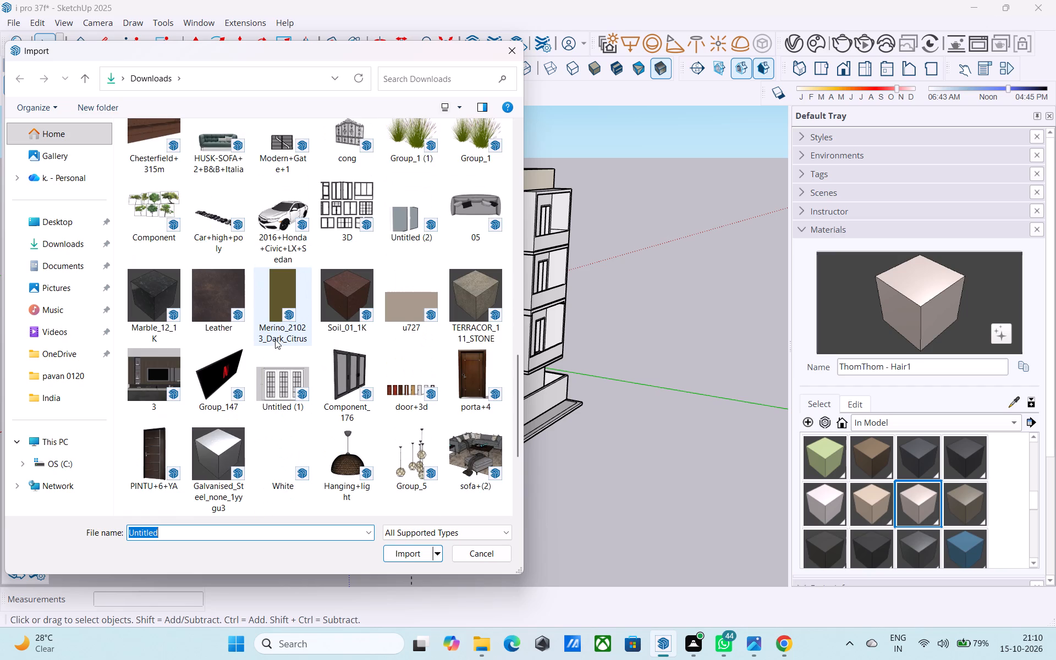
click(283, 144)
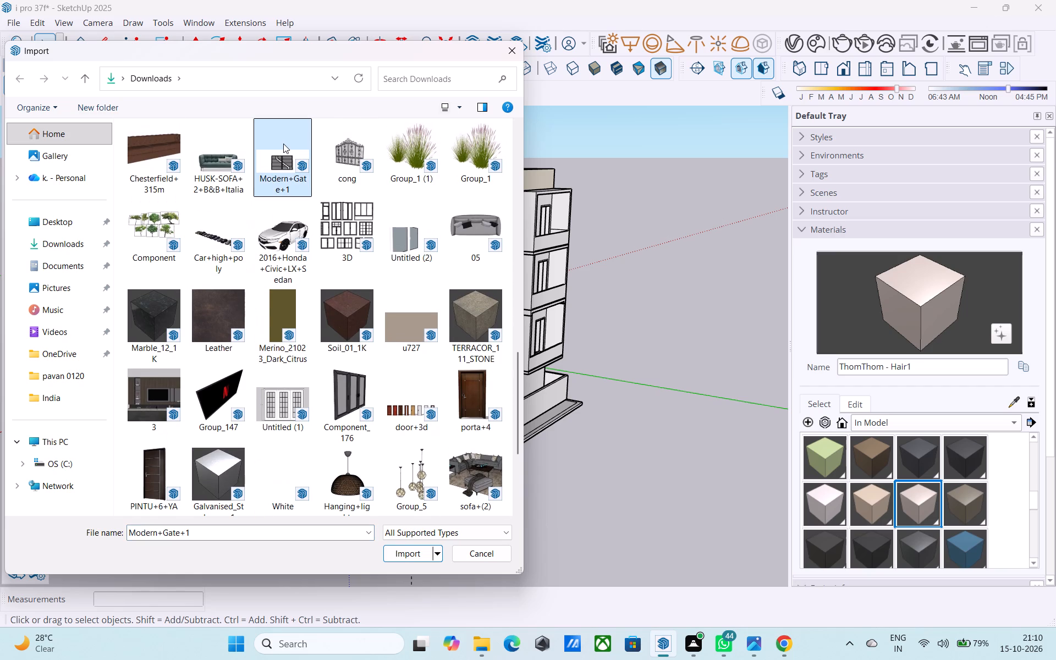
click(342, 157)
click(393, 553)
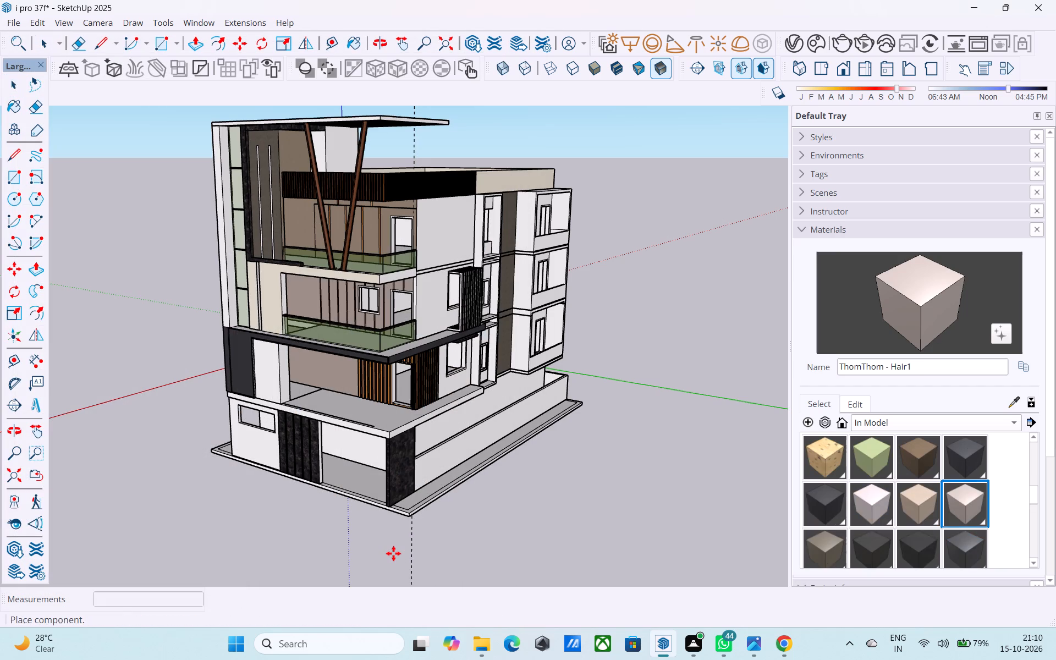
Place the imported gate in front of the house, setting its insertion point at the base slab's front edge.
scroll(393, 553, down, 4)
middle_drag(383, 562, 405, 513)
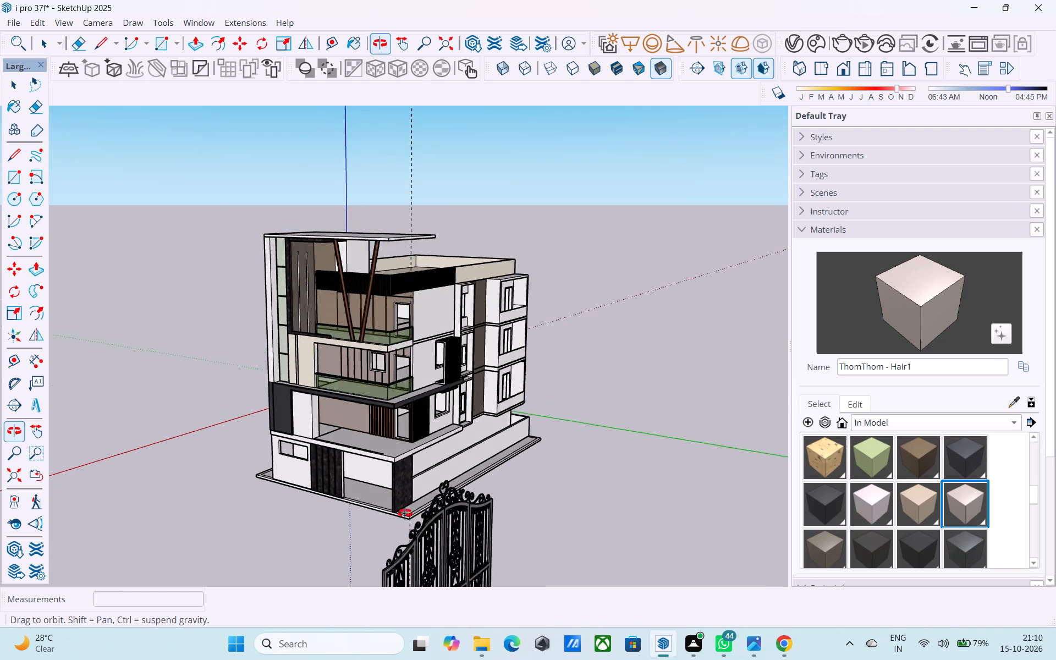
middle_drag(405, 513, 415, 469)
scroll(415, 469, down, 5)
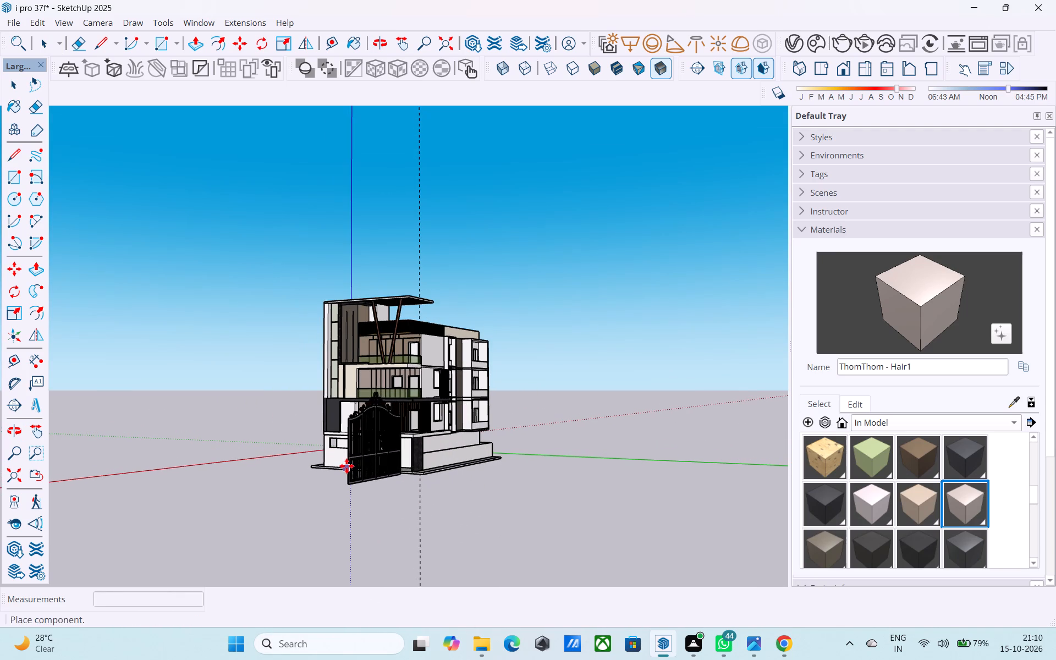
middle_drag(346, 466, 581, 537)
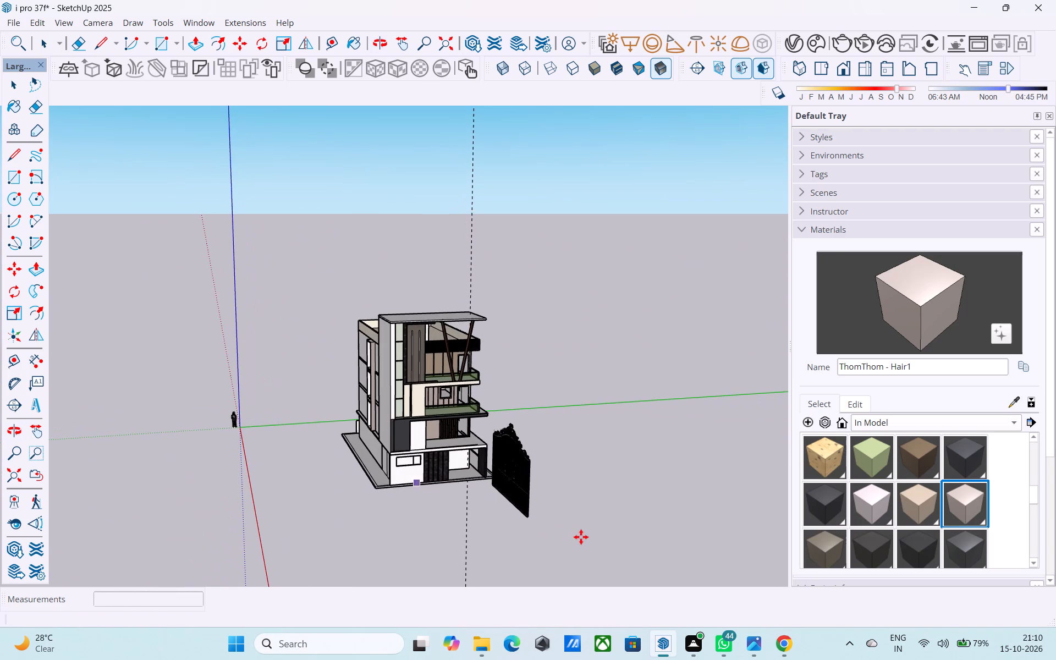
scroll(548, 525, up, 4)
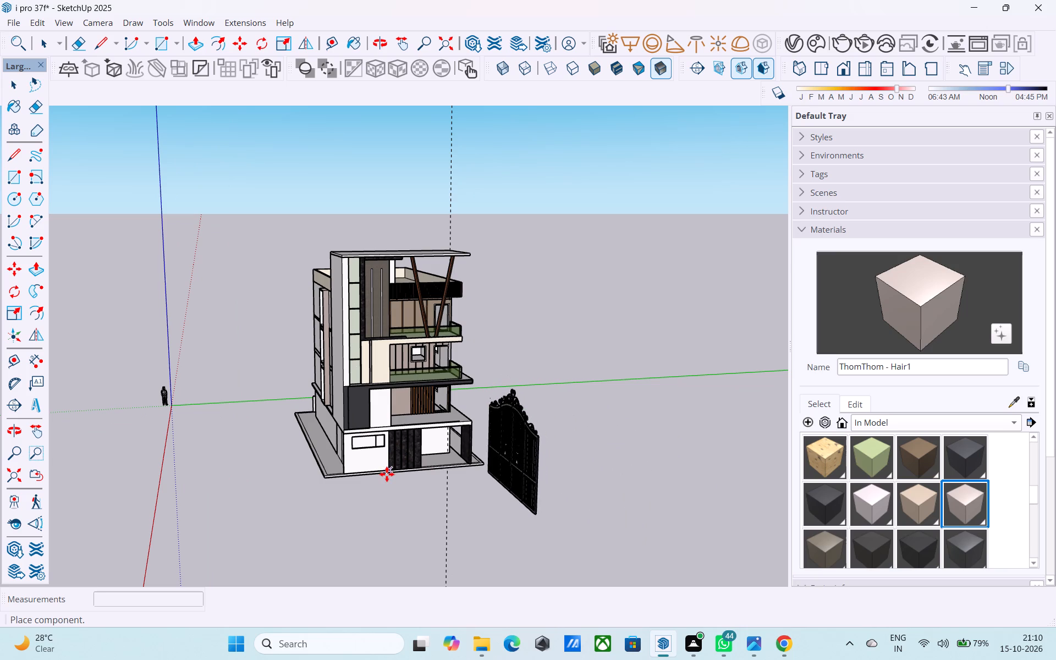
click(387, 474)
Rotate the gate 90° in the ground plane about a point near its outer end, parallel to the front facade.
middle_drag(564, 486, 483, 483)
key(q)
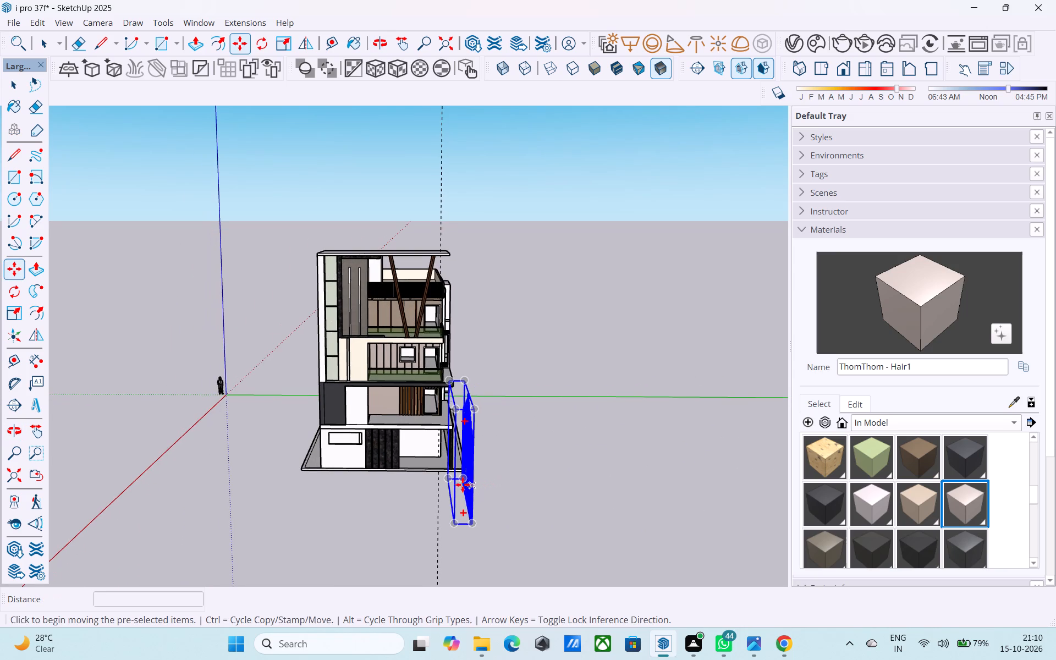
middle_drag(455, 482, 450, 423)
scroll(450, 410, down, 5)
middle_drag(450, 410, 435, 502)
scroll(435, 502, up, 8)
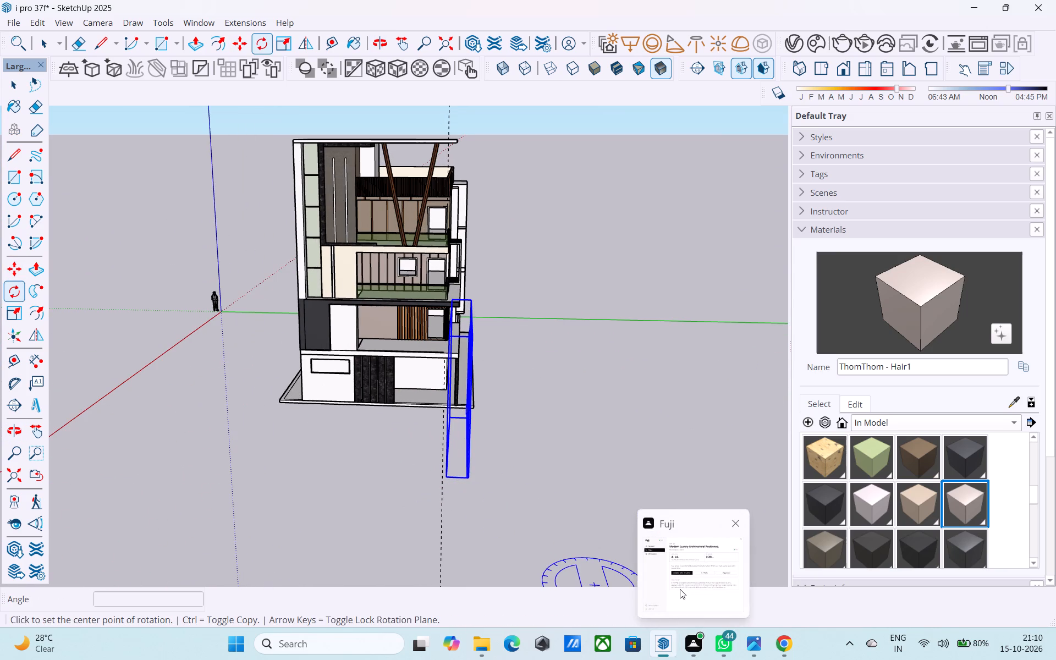
scroll(469, 466, down, 4)
middle_drag(465, 451, 446, 516)
scroll(446, 516, up, 6)
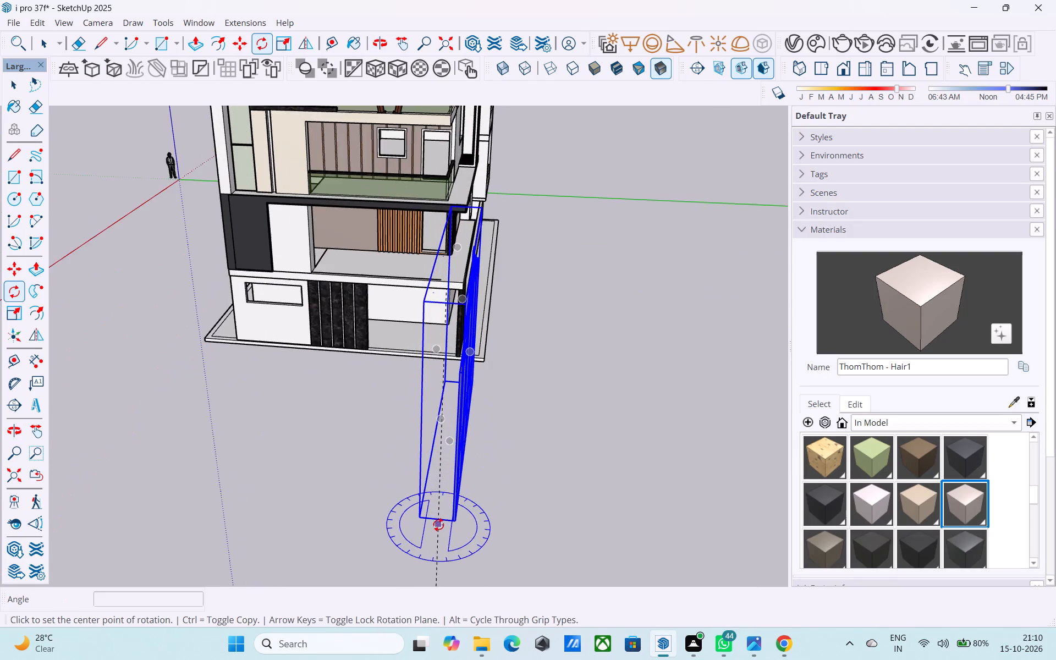
scroll(438, 525, up, 3)
shift+middle_drag(437, 526, 428, 439)
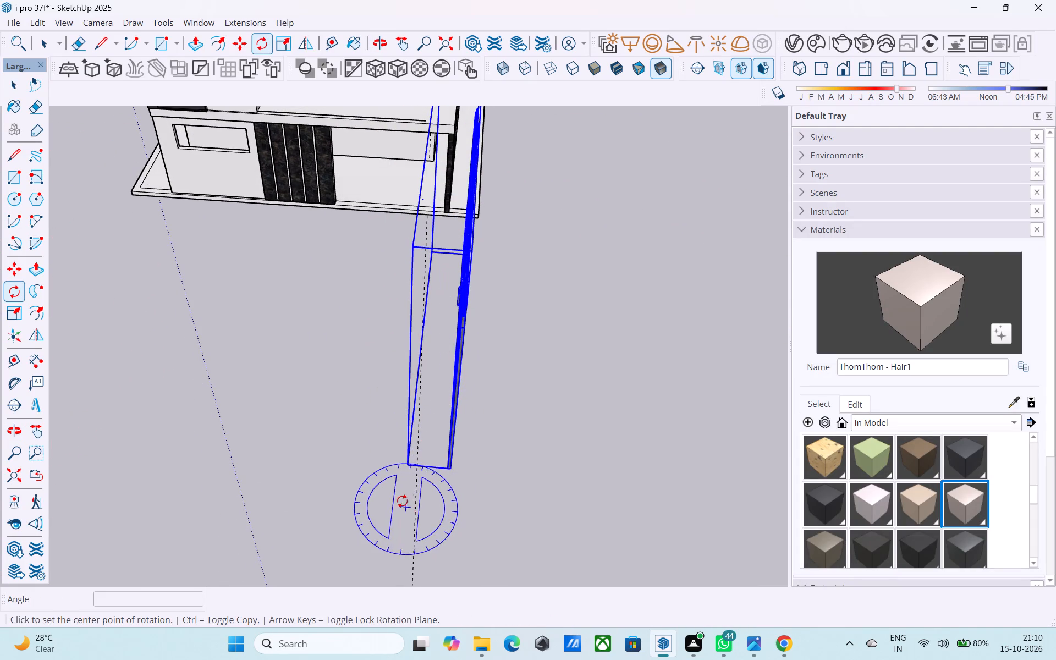
click(397, 492)
click(484, 496)
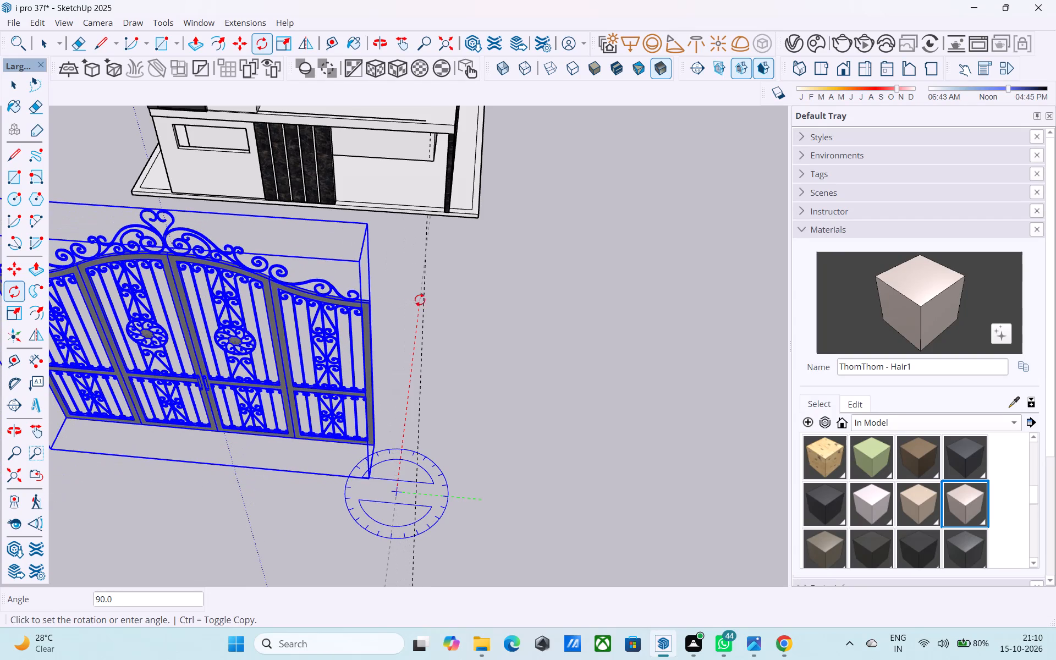
click(425, 299)
Move the gate by its lower corner about 37' 1 1/2" onto the base of the dark-clad wall beside the entrance opening.
scroll(424, 302, down, 3)
middle_drag(364, 485, 447, 458)
scroll(451, 454, down, 5)
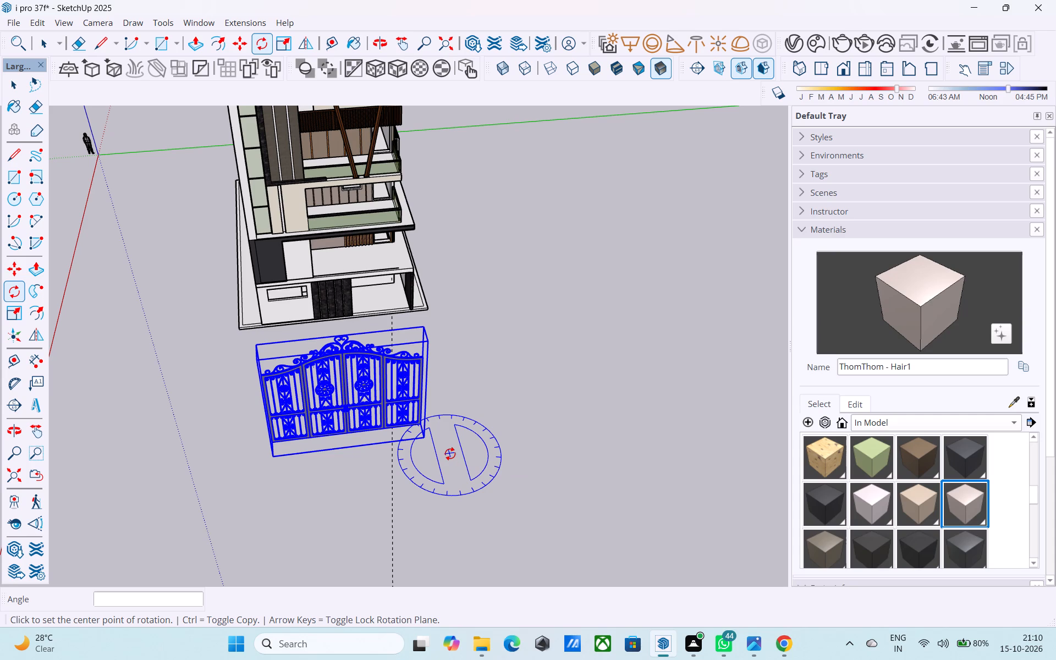
middle_drag(414, 392, 442, 342)
middle_drag(347, 404, 413, 465)
key(m)
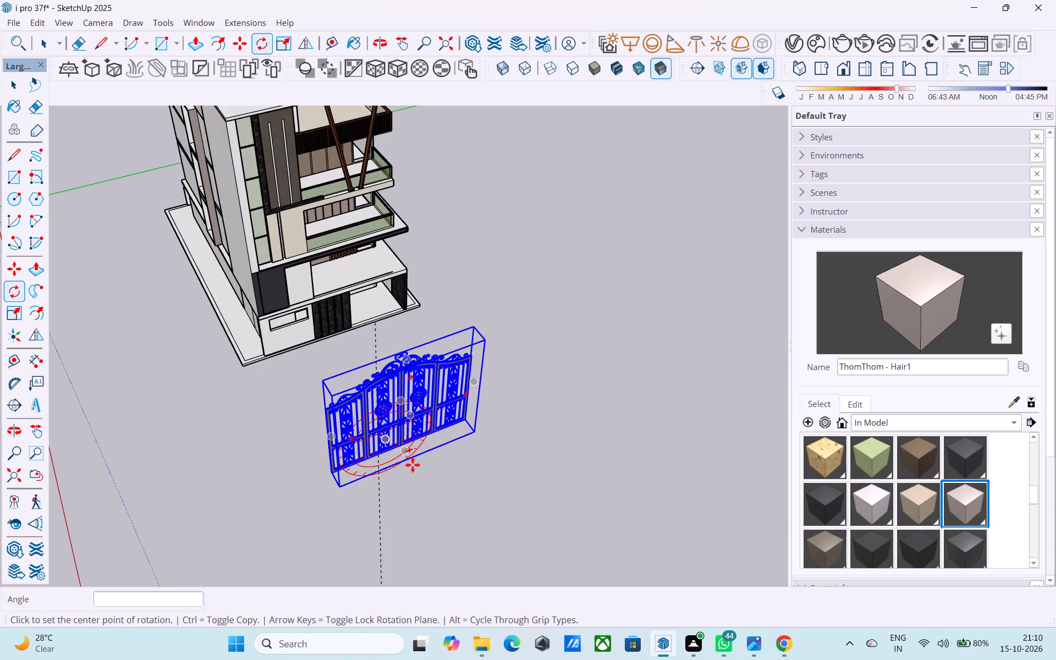
scroll(351, 465, up, 13)
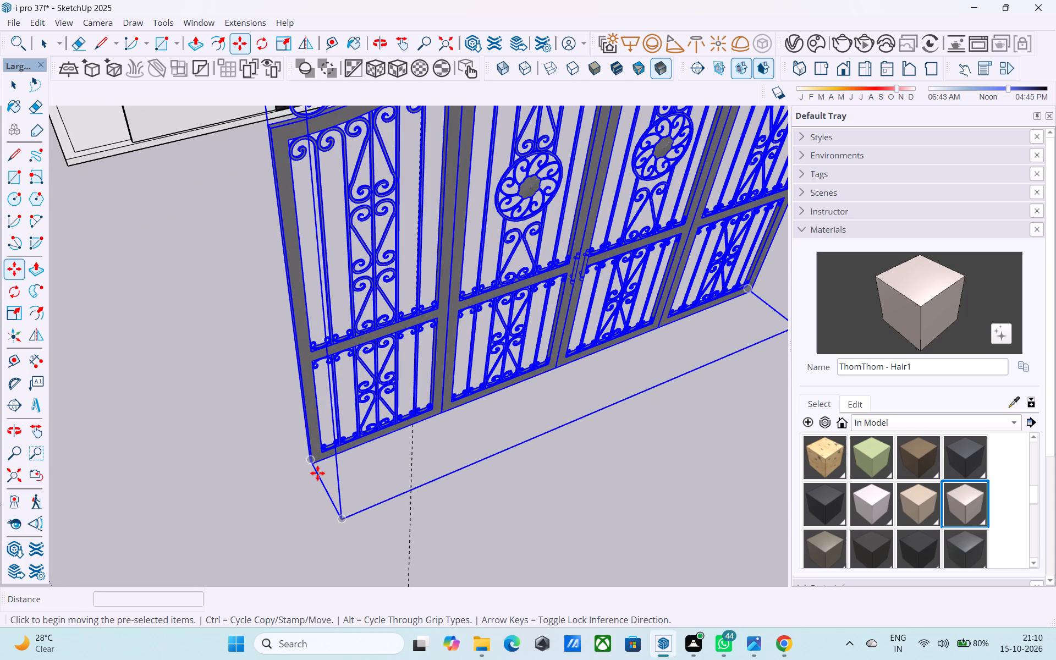
scroll(317, 473, down, 1)
click(310, 459)
scroll(389, 391, down, 9)
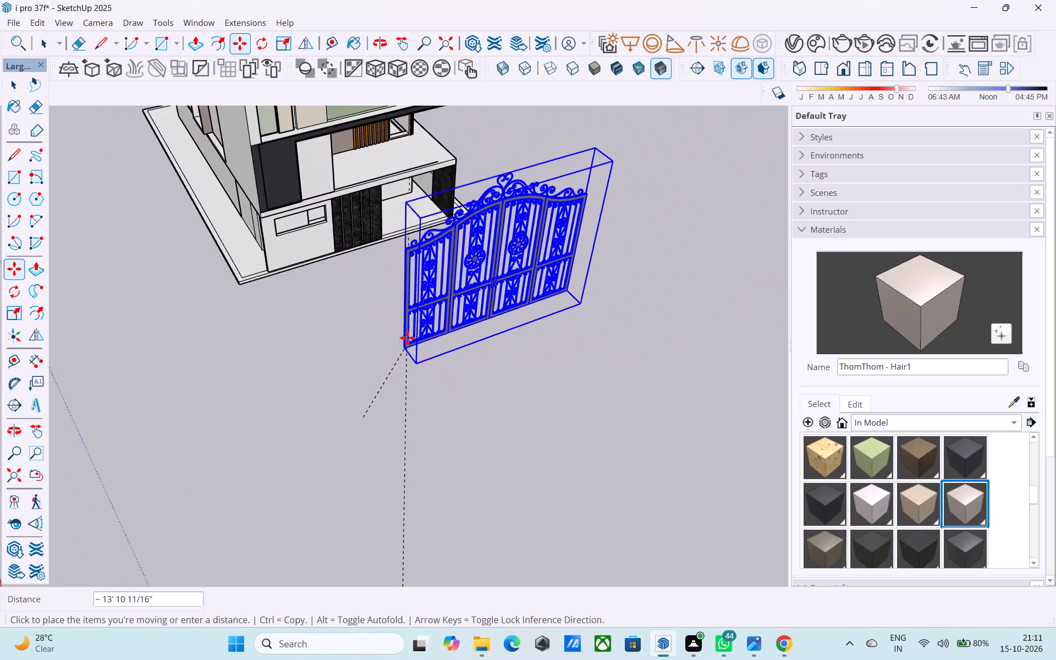
middle_drag(407, 300, 403, 307)
shift+scroll(403, 315, up, 10)
middle_drag(360, 208, 362, 246)
shift+scroll(361, 246, up, 7)
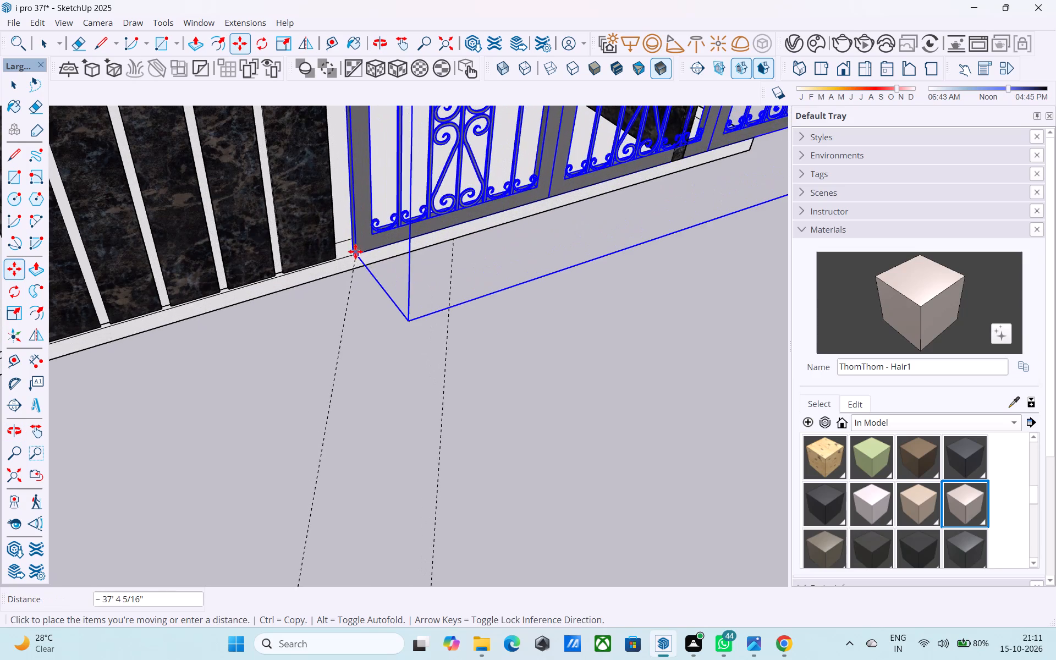
scroll(349, 253, up, 6)
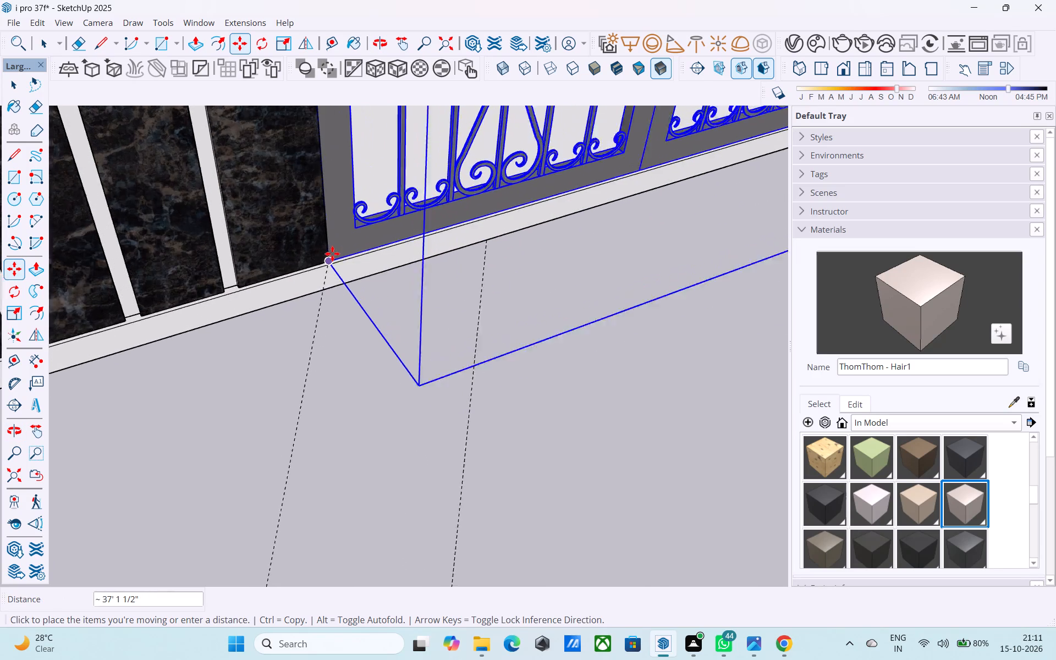
scroll(332, 254, up, 9)
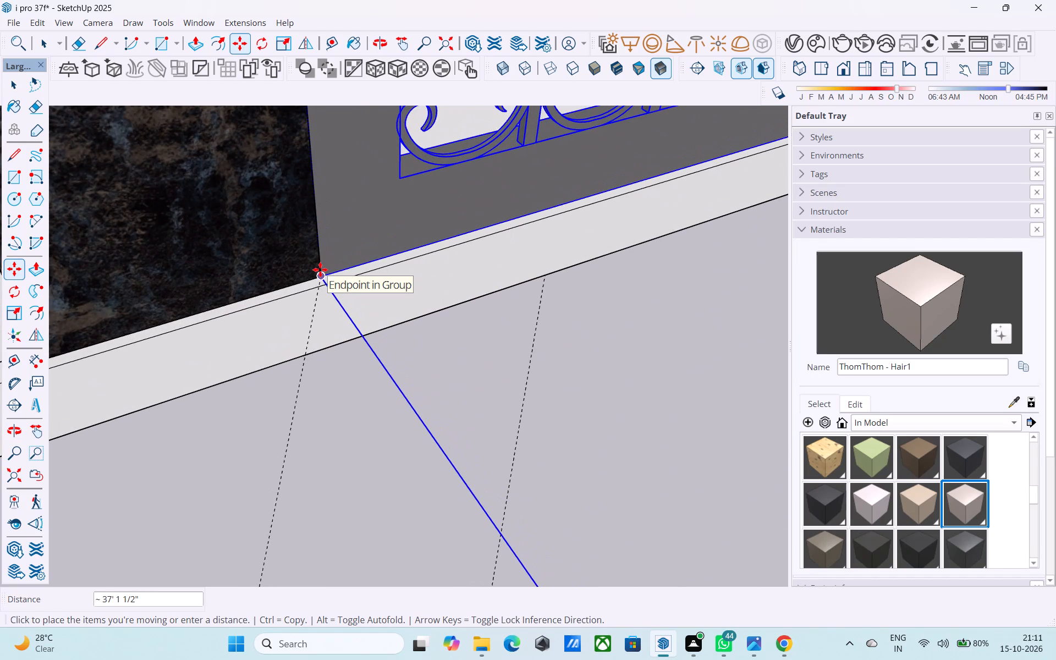
click(320, 269)
Scale the gate narrower along the red axis so its width fits within the entrance opening.
scroll(320, 269, down, 10)
middle_drag(404, 260, 156, 274)
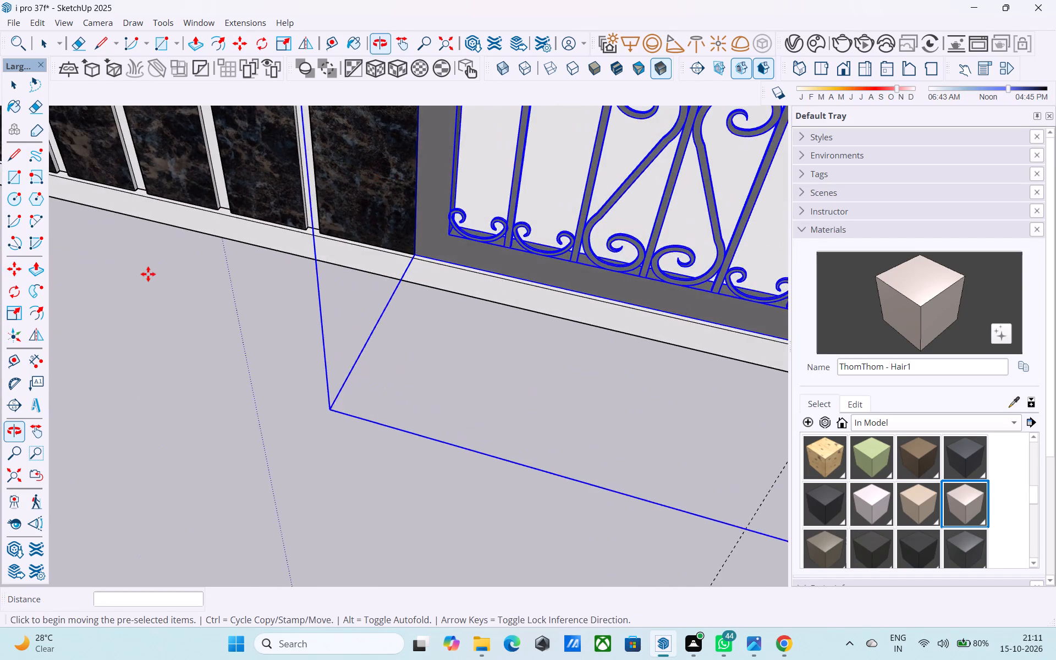
scroll(148, 272, down, 19)
scroll(274, 276, down, 3)
middle_drag(276, 279, 273, 307)
scroll(283, 293, down, 3)
key(s)
shift+middle_drag(306, 293, 294, 348)
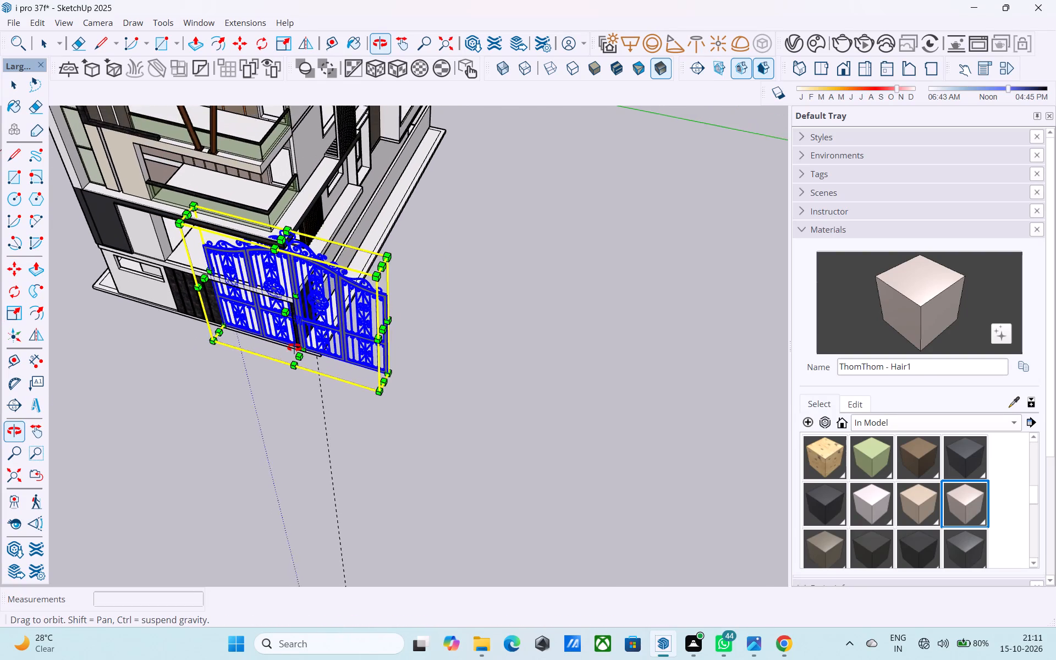
shift+middle_drag(294, 348, 213, 322)
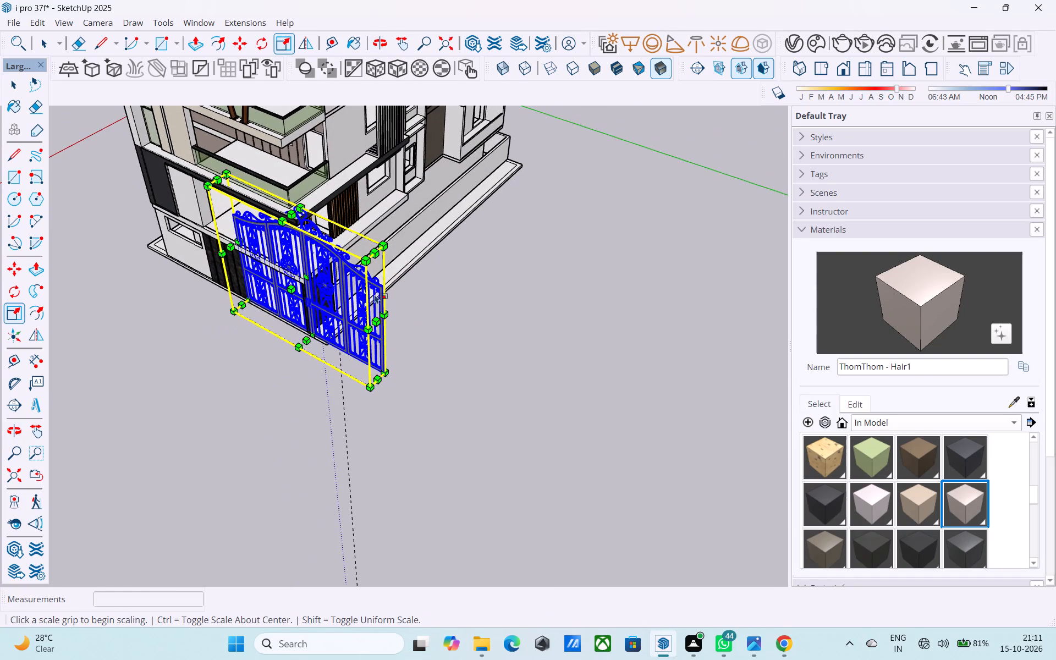
scroll(394, 272, up, 2)
scroll(392, 323, up, 4)
drag(358, 345, 232, 269)
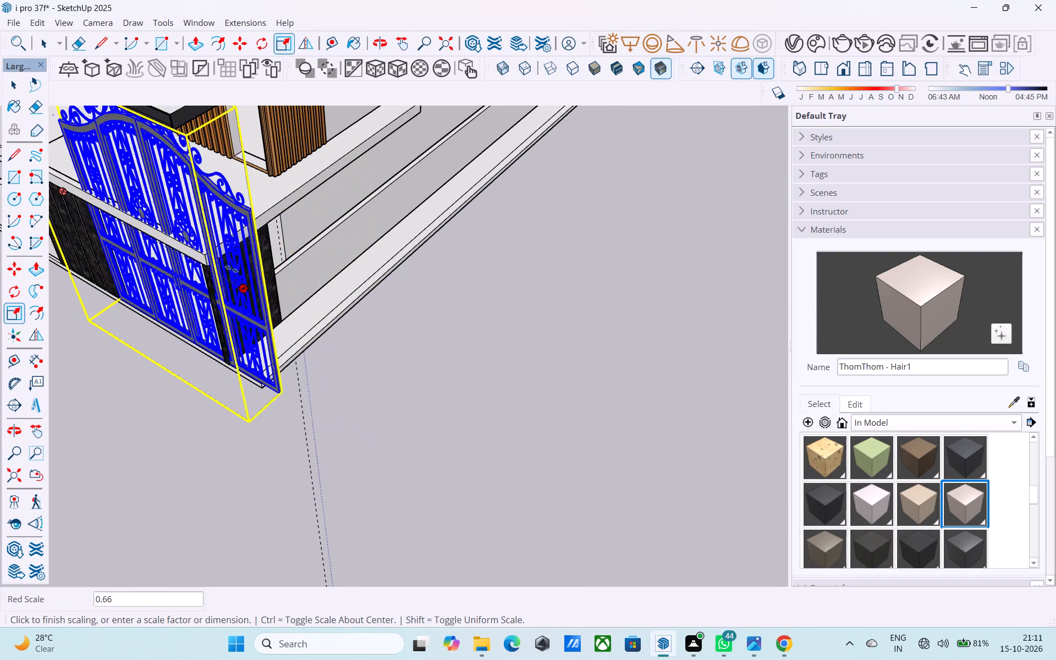
drag(232, 269, 185, 236)
Scale the gate's height along the blue axis by about 0.43 so it fits under the first-floor slab.
middle_drag(216, 264, 342, 259)
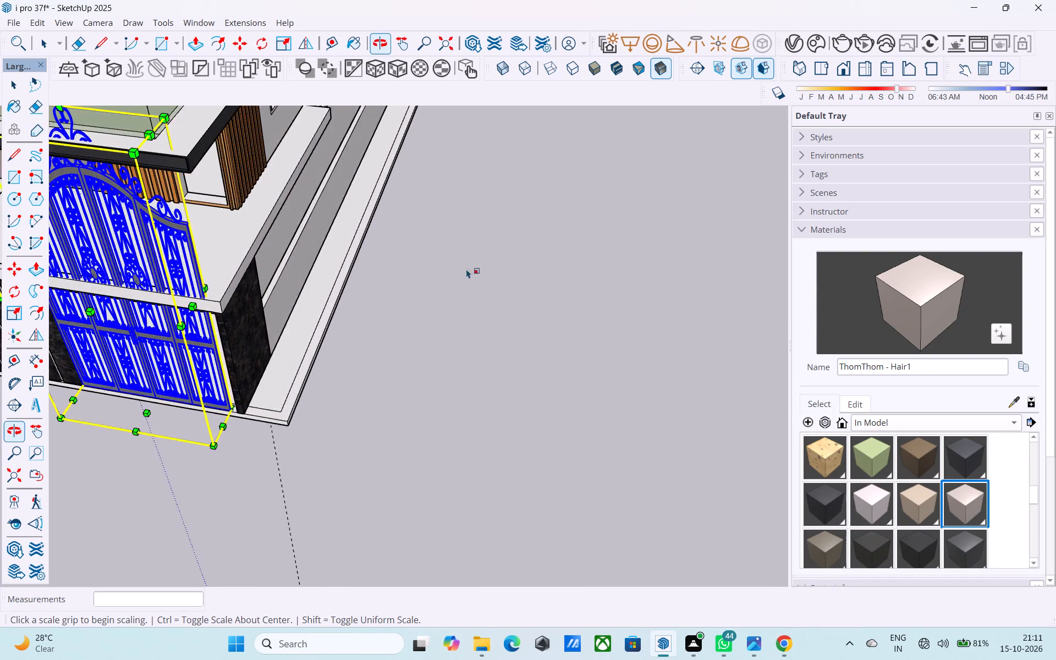
scroll(477, 275, down, 5)
scroll(280, 200, up, 2)
drag(261, 204, 279, 306)
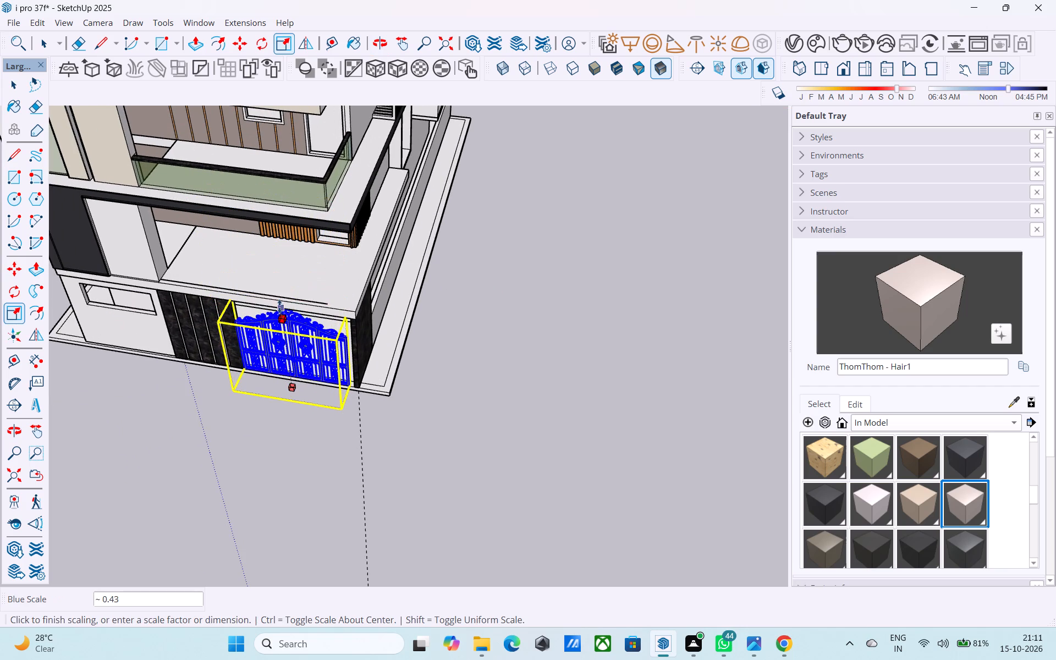
drag(279, 306, 279, 305)
Scale the gate's height down again along the blue axis to about two-thirds, then deselect it.
middle_drag(293, 323, 327, 211)
middle_drag(311, 274, 312, 260)
scroll(311, 263, up, 4)
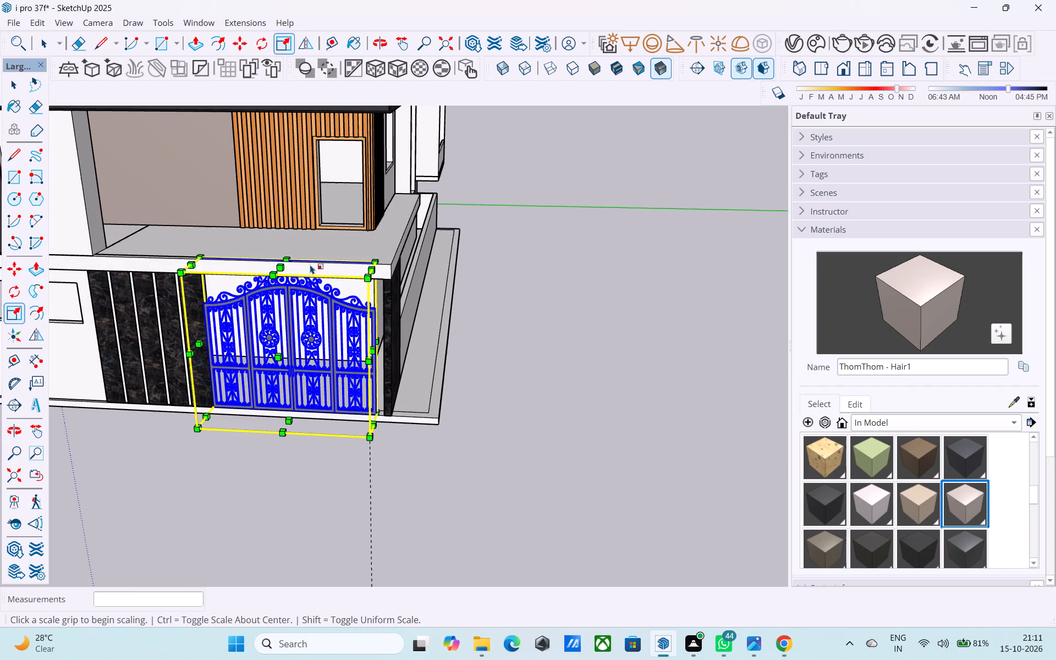
middle_drag(306, 268, 298, 248)
scroll(292, 250, up, 4)
drag(274, 268, 280, 291)
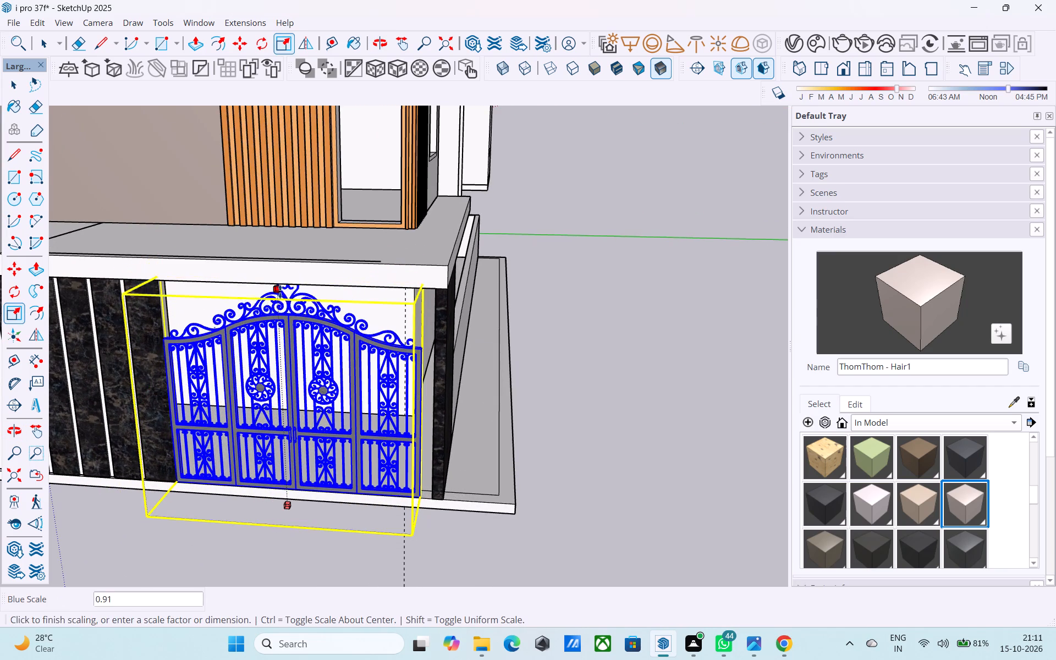
drag(280, 291, 289, 346)
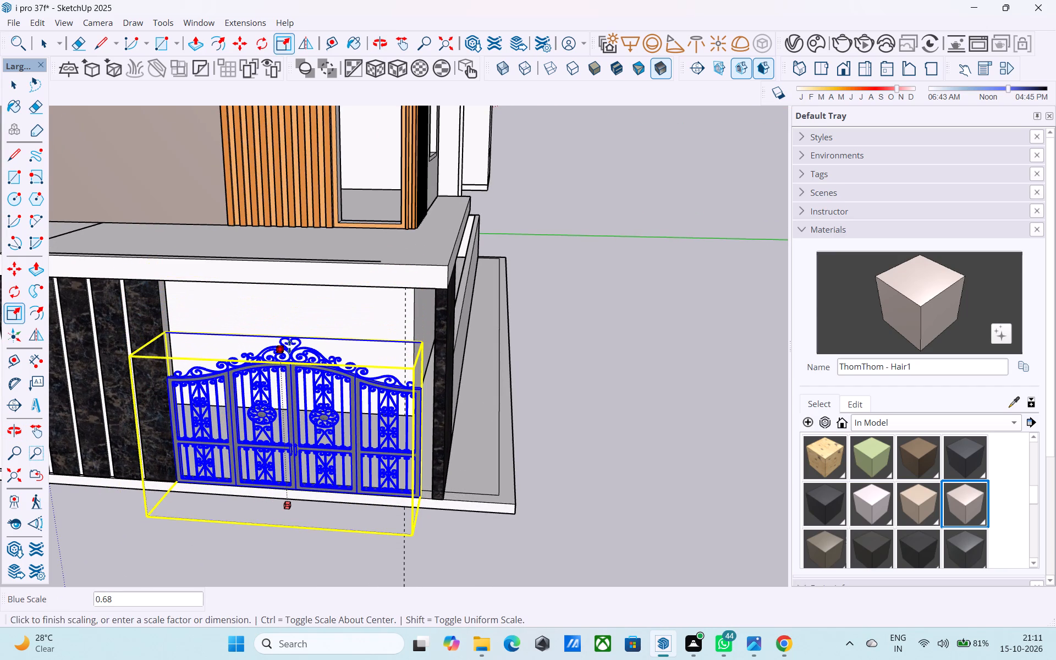
drag(289, 346, 291, 353)
middle_drag(303, 346, 342, 255)
scroll(349, 252, down, 3)
middle_drag(355, 265, 346, 283)
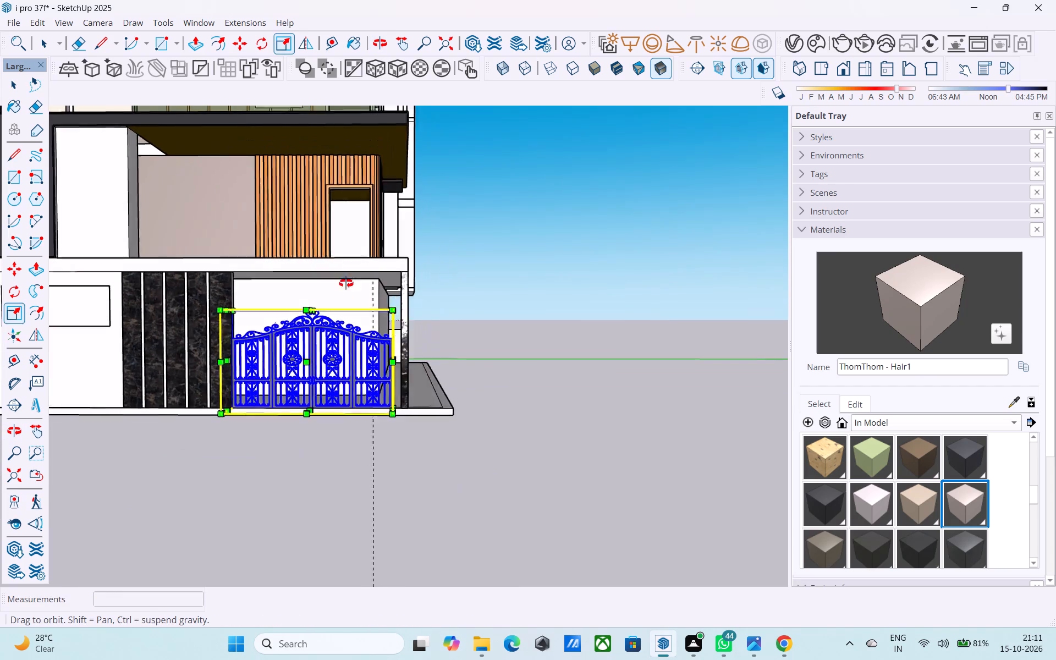
middle_drag(346, 283, 301, 401)
click(505, 334)
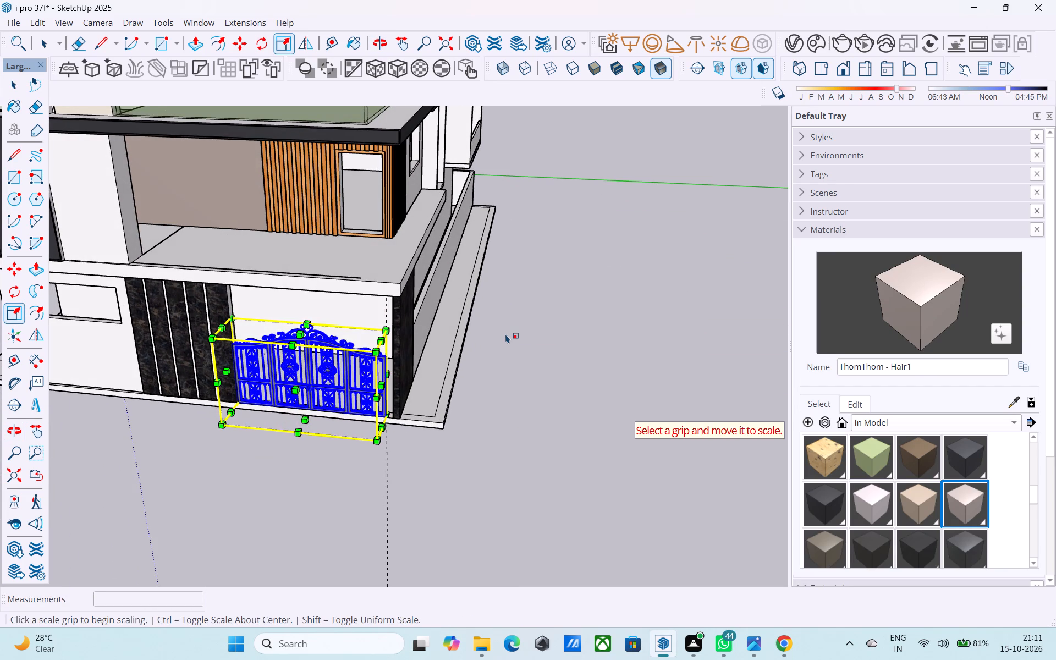
key(space)
click(505, 333)
Stretch the gate's width along the red axis until its free end meets the dark corner pillar, then deselect it.
scroll(309, 337, up, 4)
scroll(386, 318, up, 1)
middle_drag(386, 318, 466, 273)
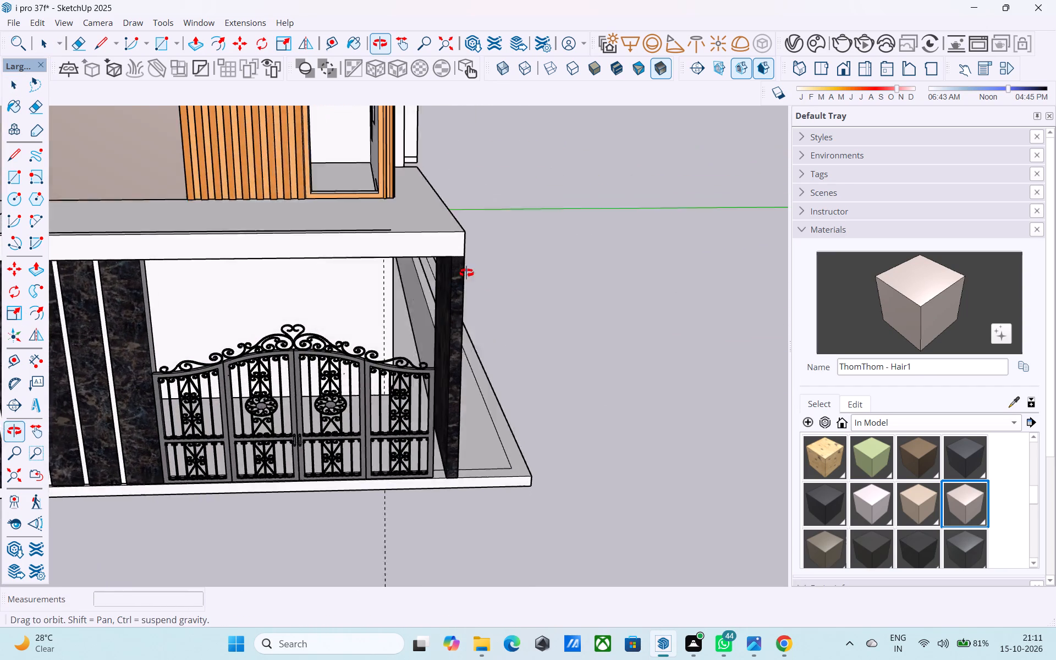
middle_drag(466, 273, 411, 258)
scroll(407, 402, up, 4)
click(342, 420)
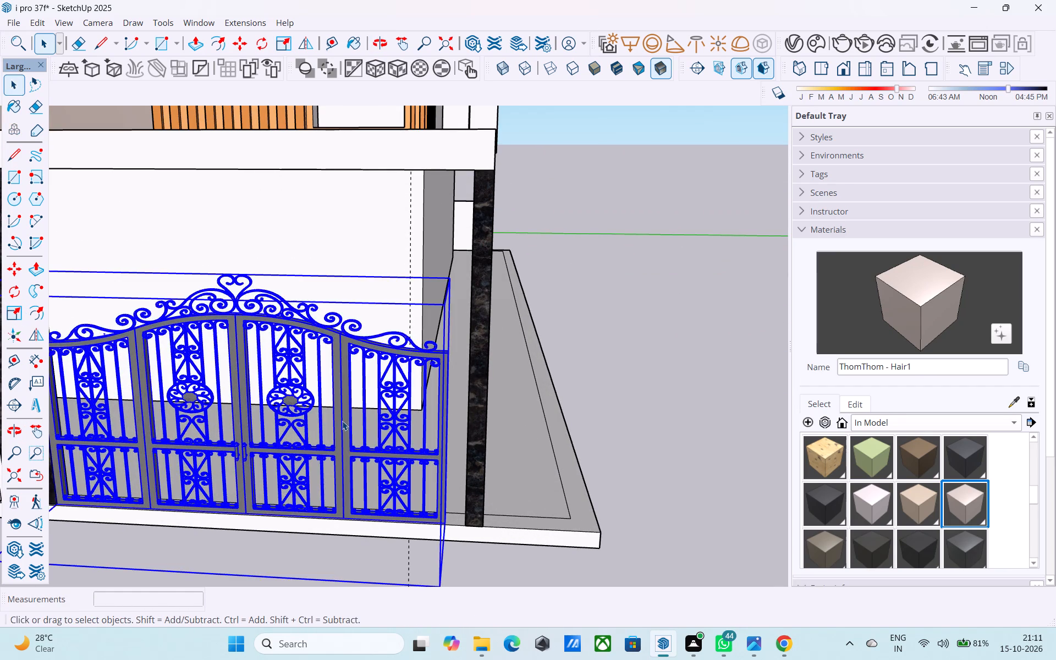
key(s)
middle_drag(388, 430, 334, 400)
scroll(389, 432, up, 2)
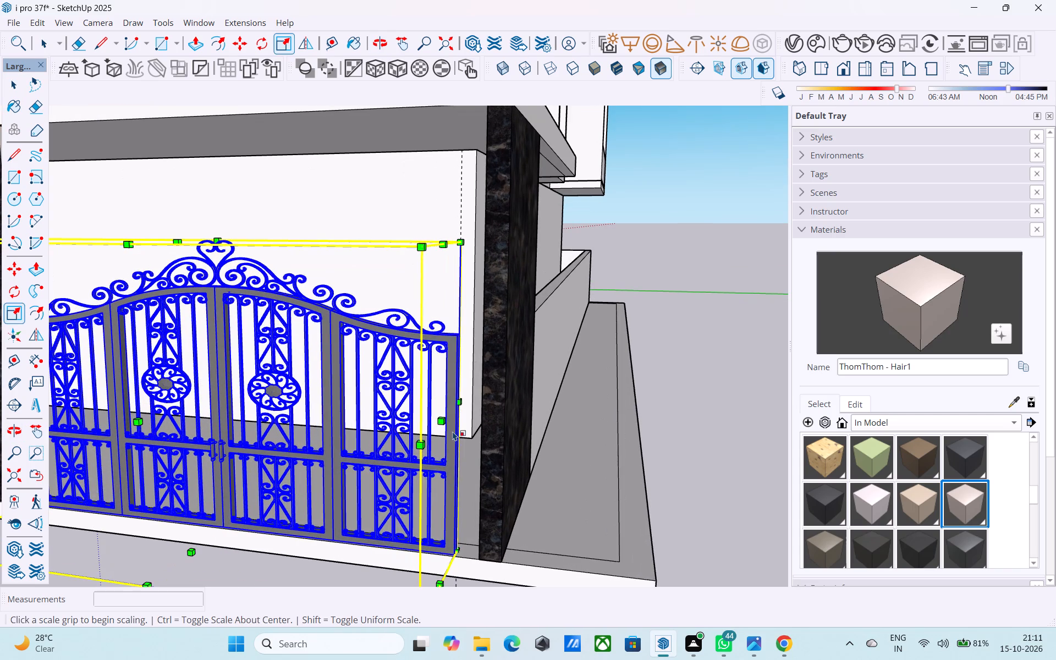
drag(444, 425, 501, 421)
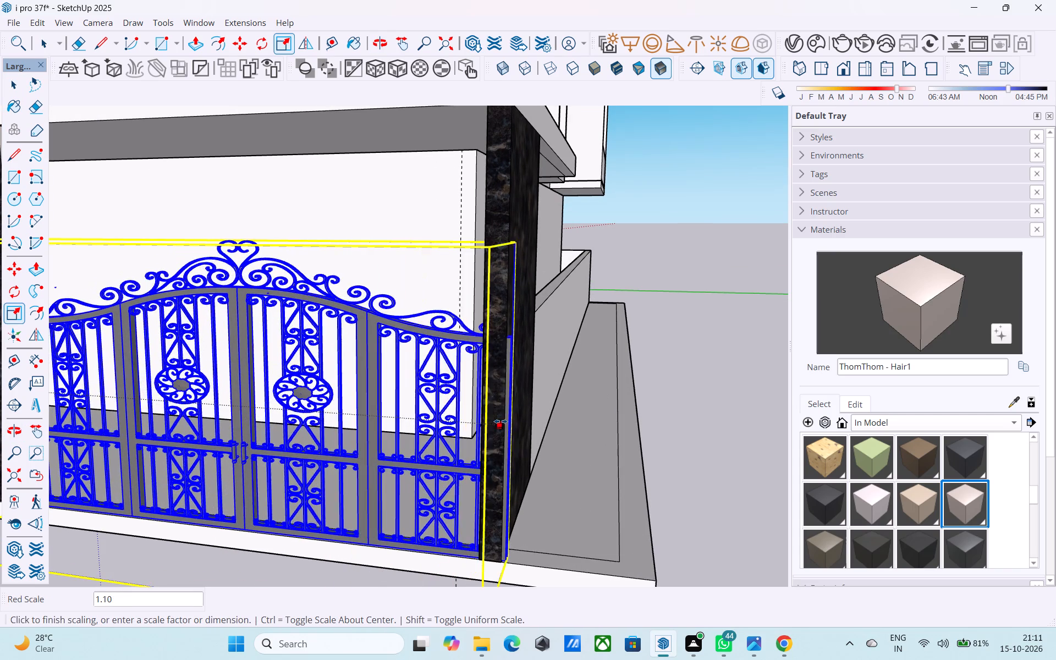
drag(501, 421, 486, 411)
middle_drag(486, 411, 559, 460)
scroll(549, 454, up, 1)
scroll(556, 459, down, 2)
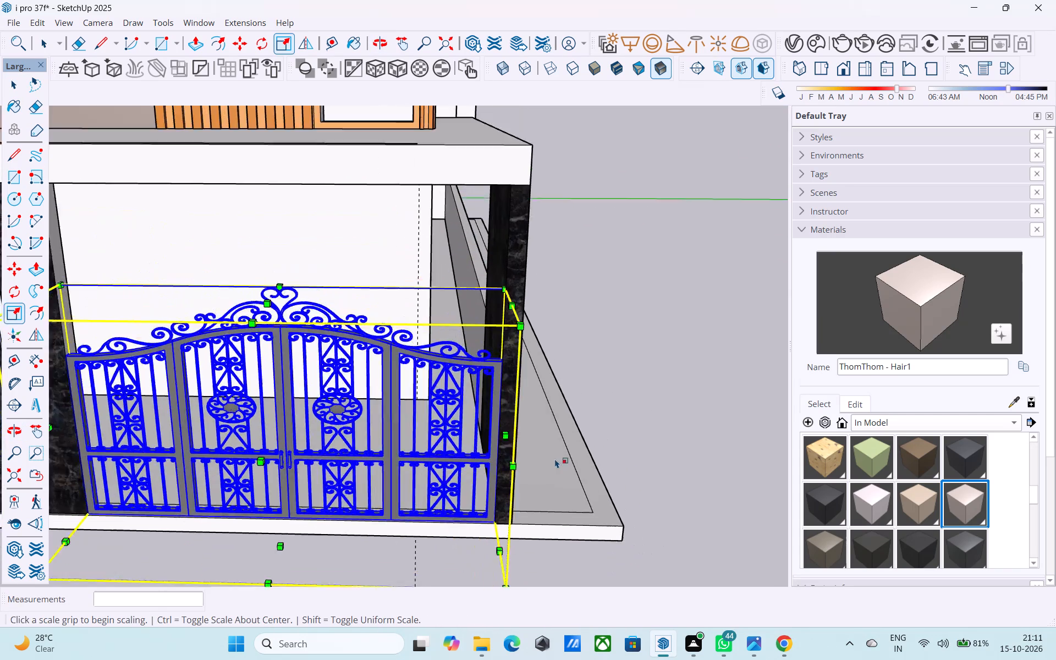
scroll(555, 459, down, 5)
click(599, 419)
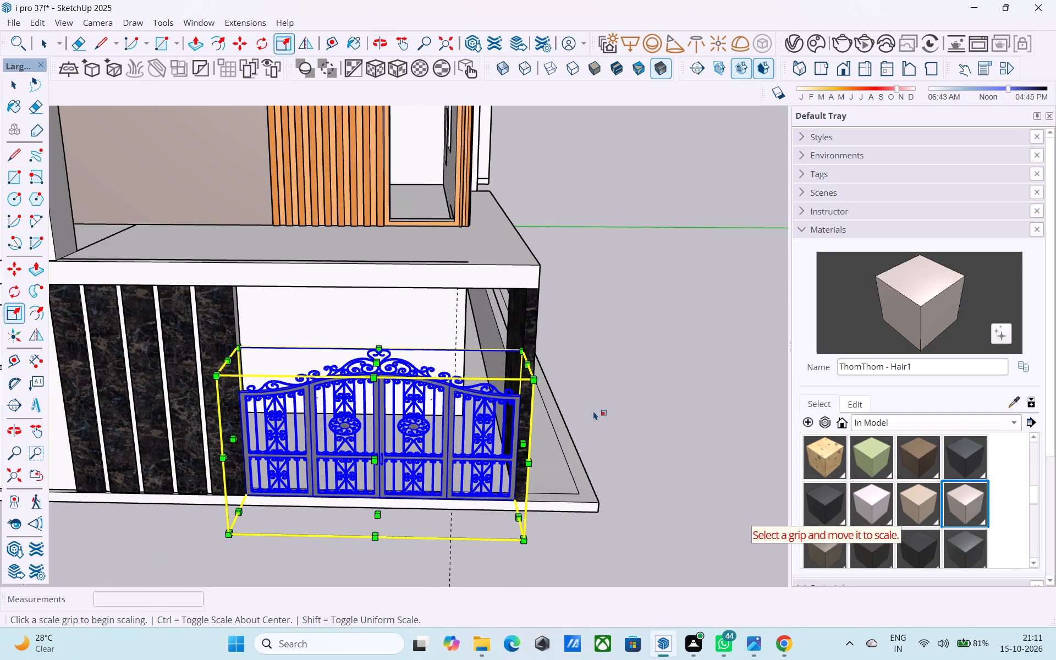
key(space)
click(592, 409)
Move the gate about 16' 2 3/16" sideways, from its lower corner to the base slab's front corner outside the house.
scroll(526, 378, down, 2)
scroll(464, 405, up, 4)
click(464, 405)
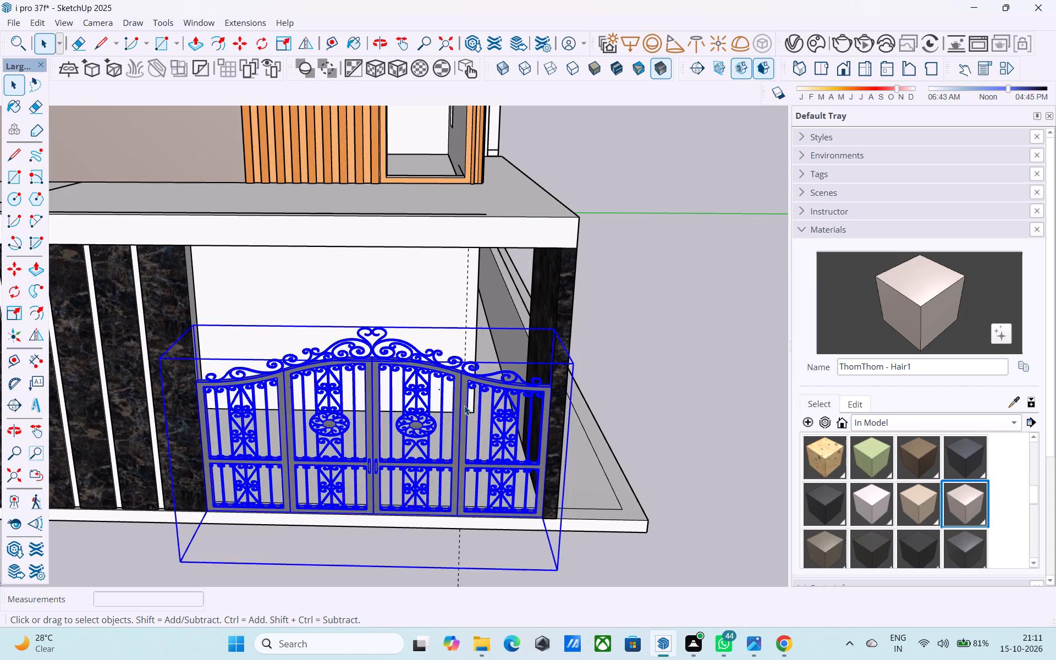
scroll(464, 405, down, 3)
key(m)
click(266, 510)
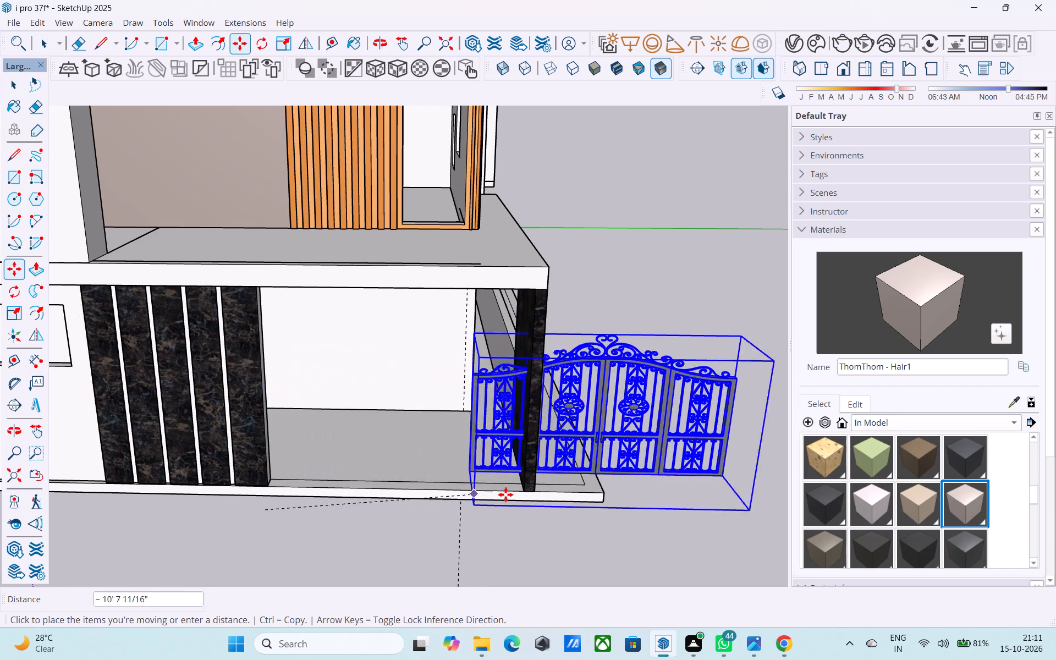
click(603, 505)
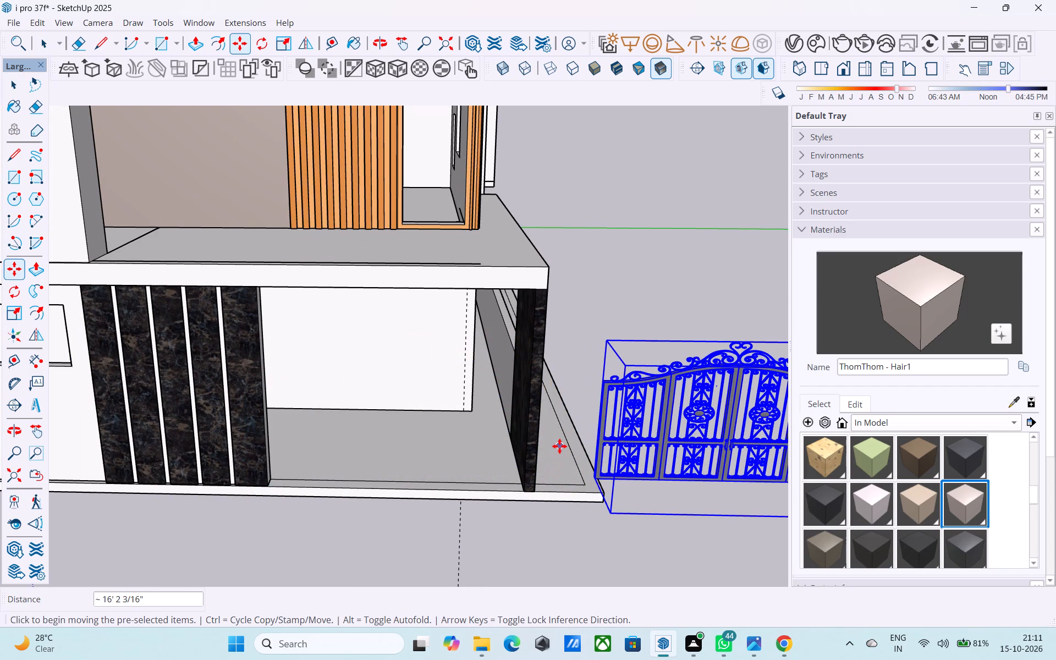
Open the house group containing the white back wall of the ground-floor entrance bay for editing.
scroll(559, 446, up, 3)
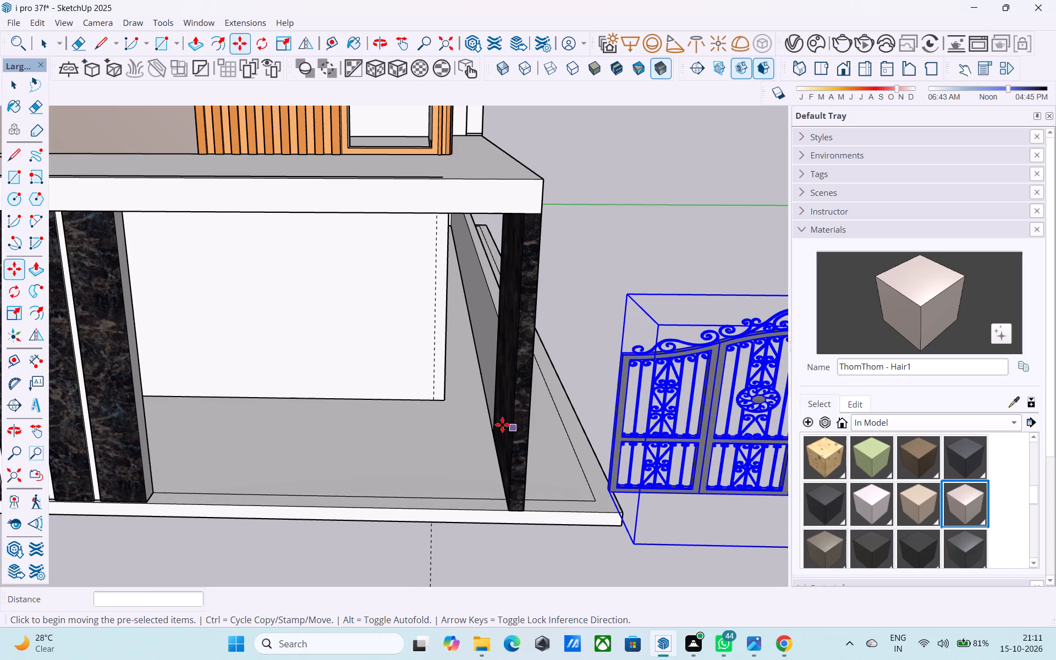
key(space)
middle_drag(414, 395, 404, 398)
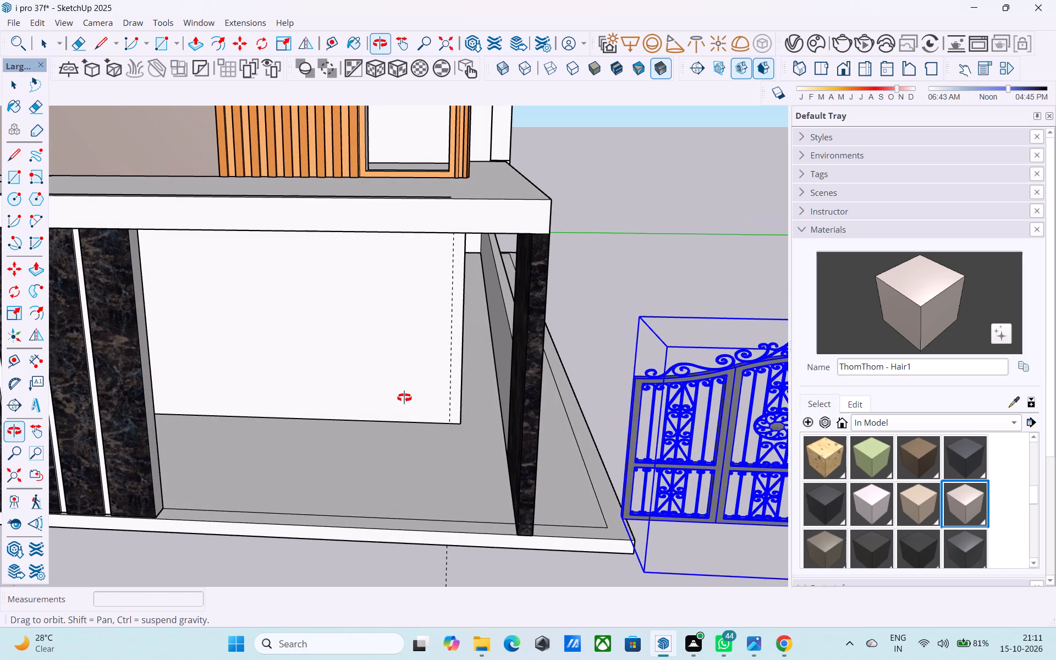
middle_drag(404, 398, 405, 397)
scroll(404, 398, up, 5)
double_click(419, 406)
scroll(419, 406, down, 10)
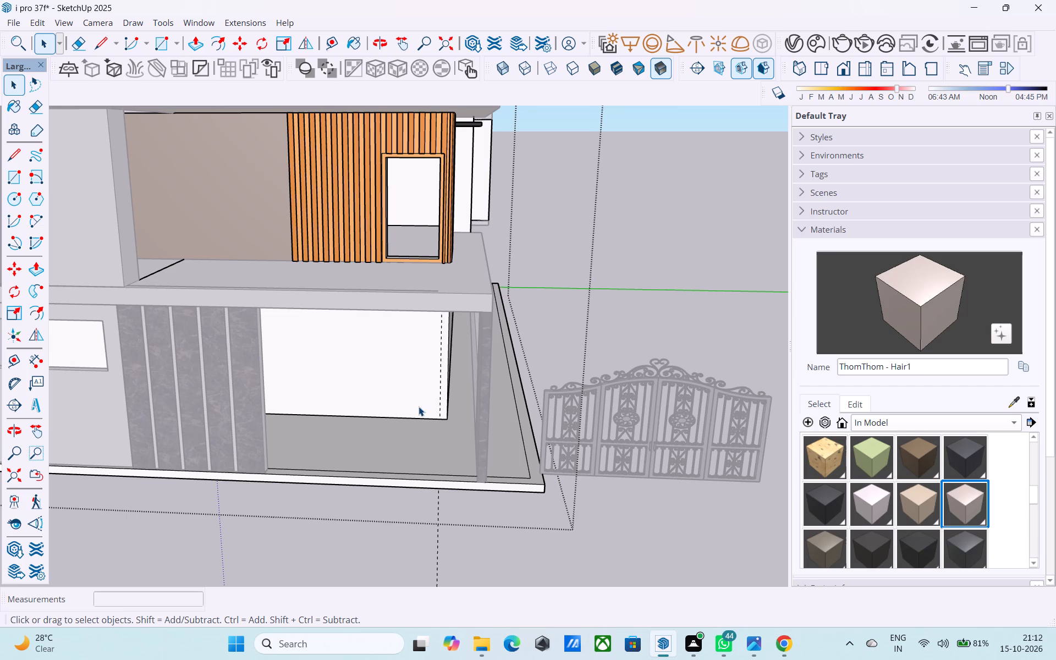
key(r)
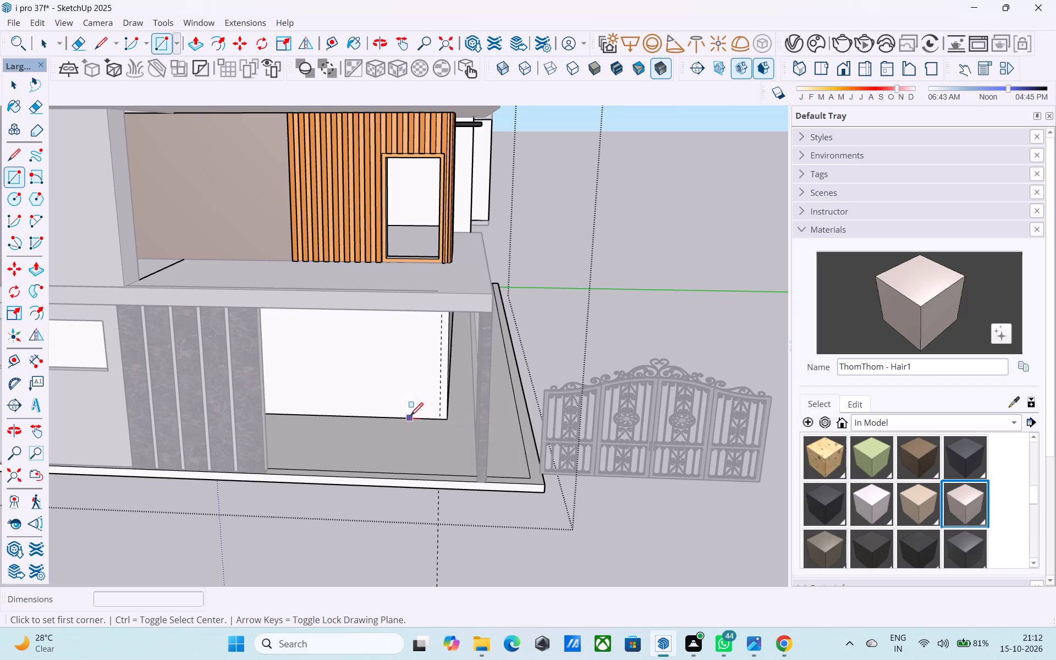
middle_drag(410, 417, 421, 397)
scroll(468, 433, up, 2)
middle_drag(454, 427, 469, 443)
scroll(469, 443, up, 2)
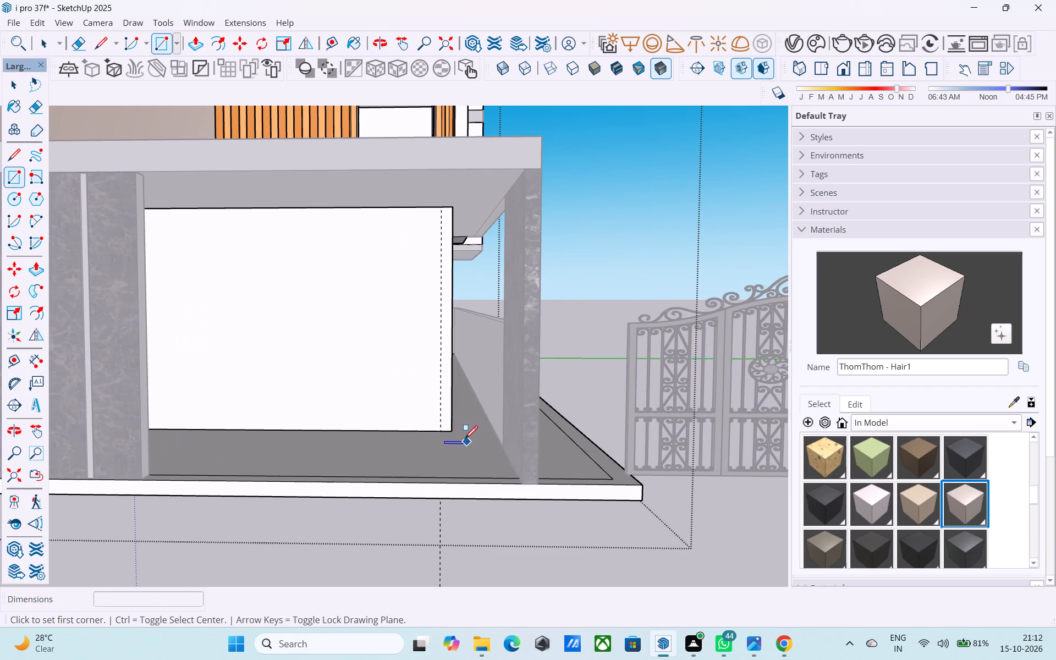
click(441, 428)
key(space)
Open the white back wall group and draw a door outline 7' high by 4' wide from the foot of the guide line.
click(385, 343)
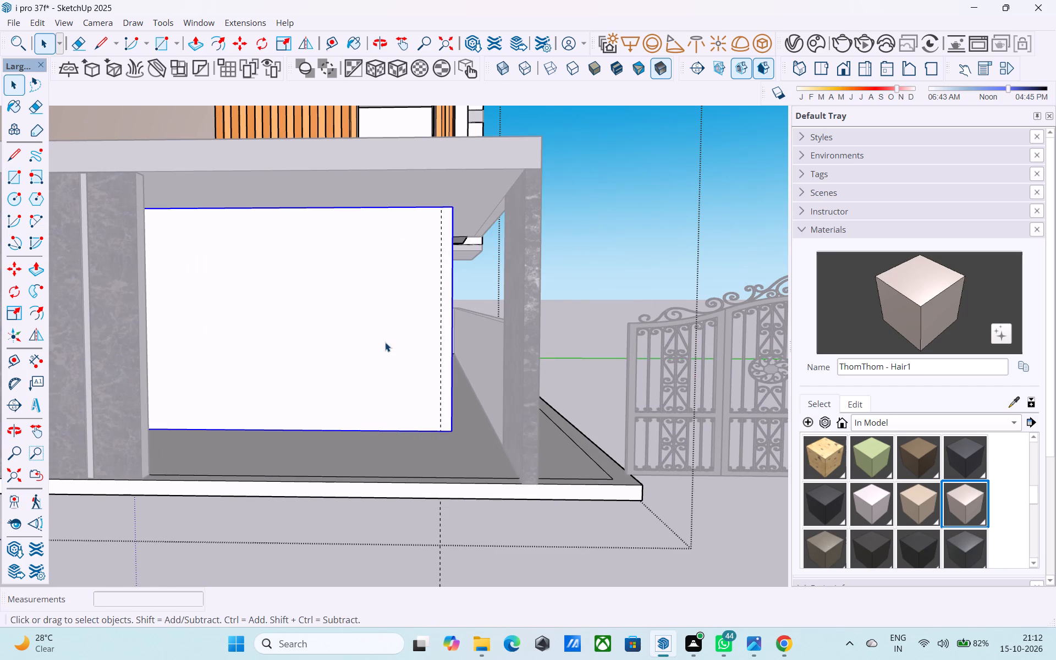
middle_drag(385, 342, 384, 362)
scroll(384, 362, up, 3)
double_click(384, 362)
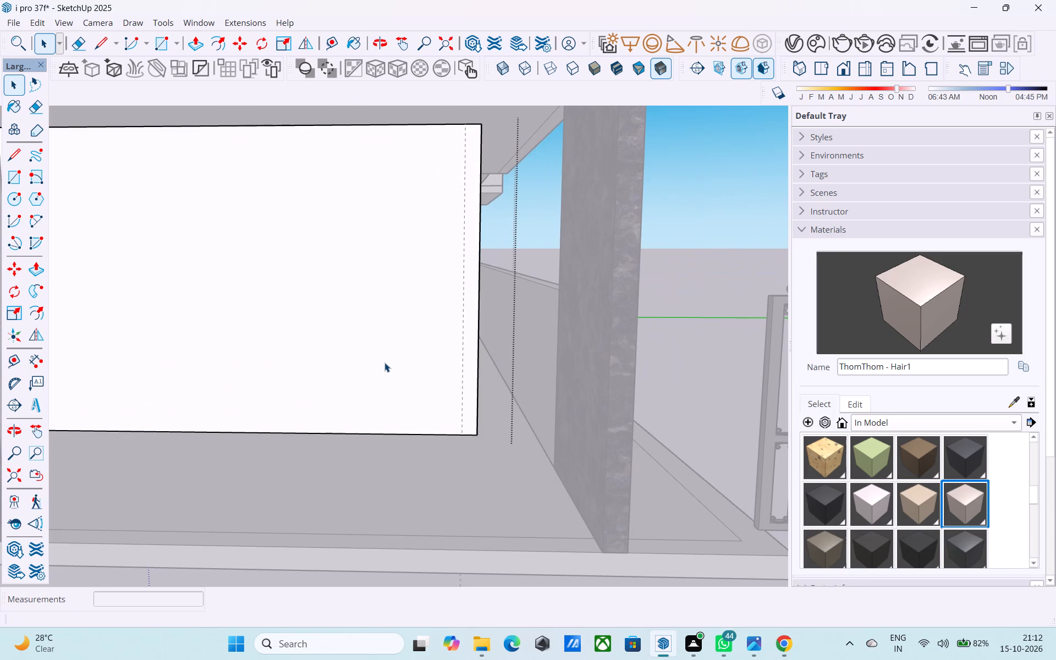
key(r)
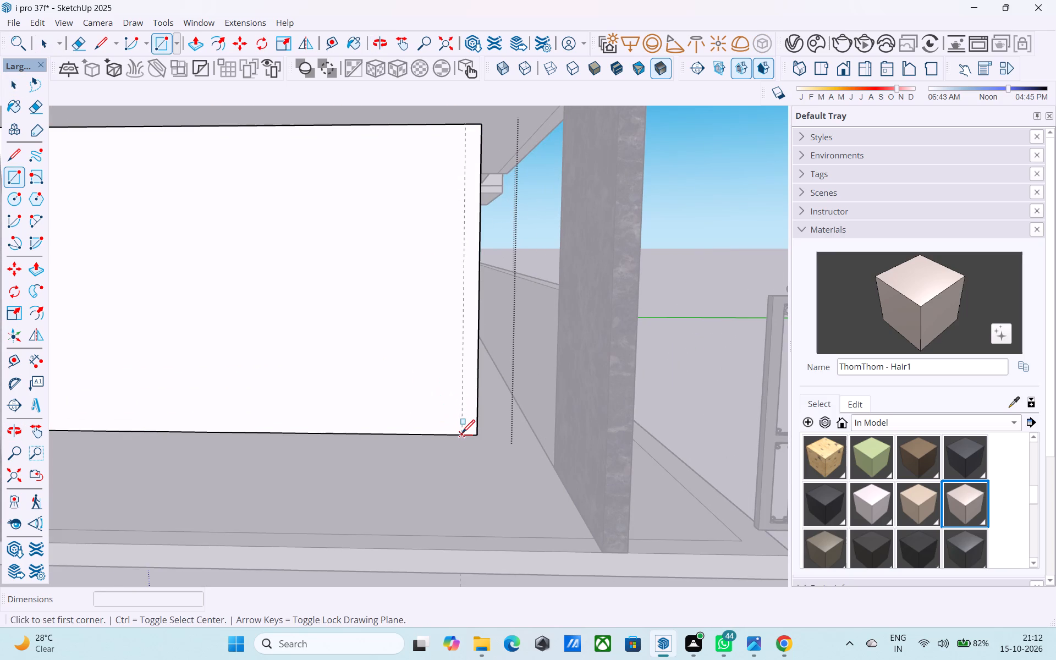
click(462, 434)
text(7',4')
key(Return)
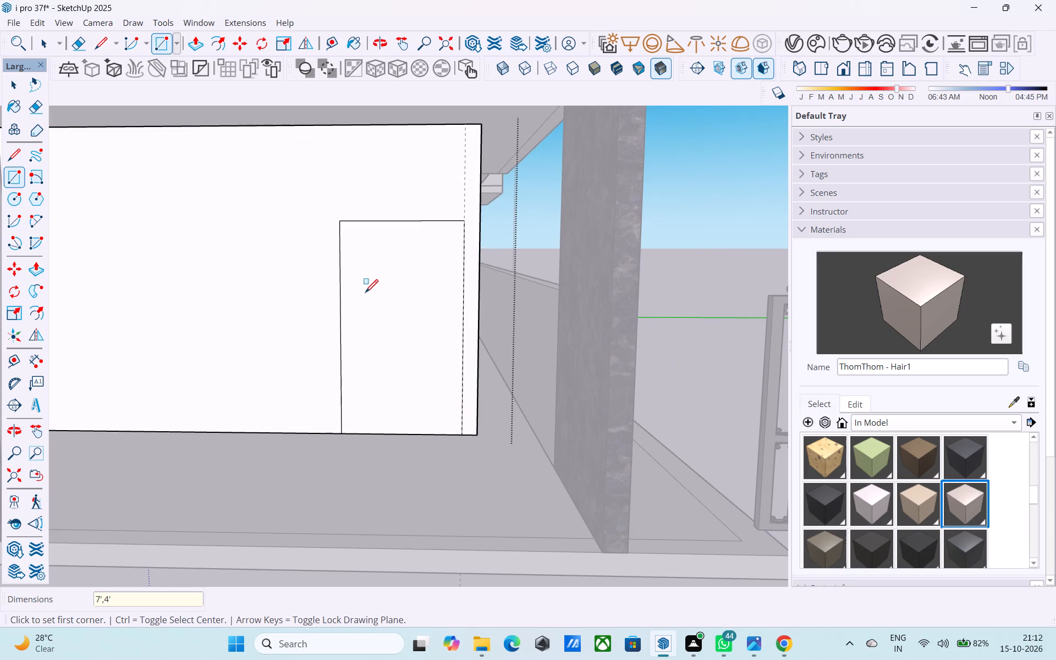
Offset the door outline 3" inward to form a frame.
key(space)
click(365, 294)
key(f)
click(369, 291)
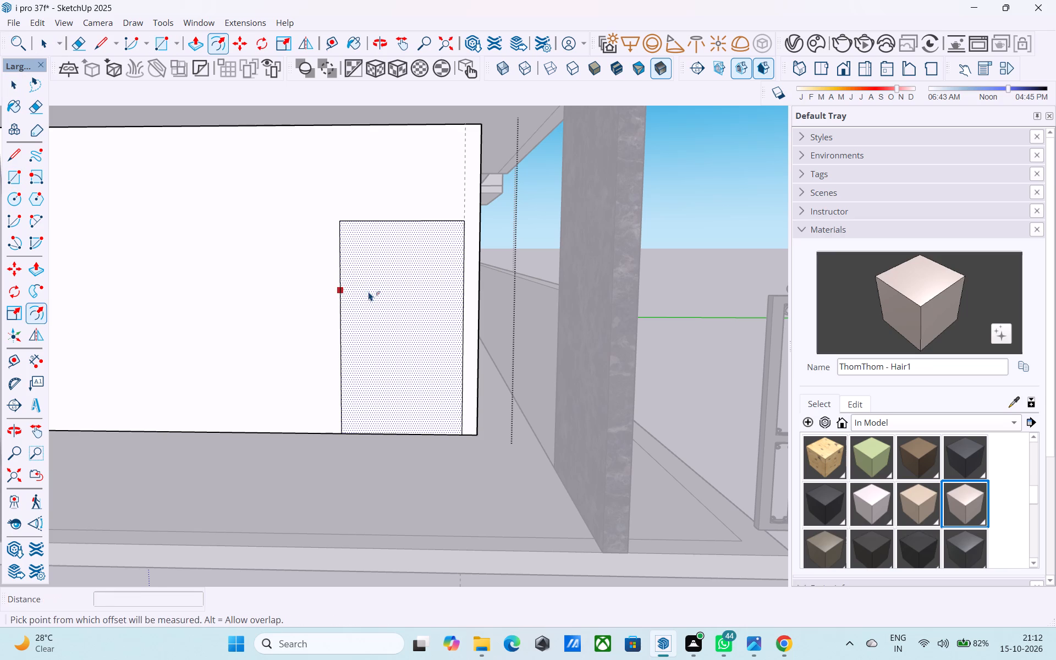
text(3')
key(Return)
text(3")
key(Return)
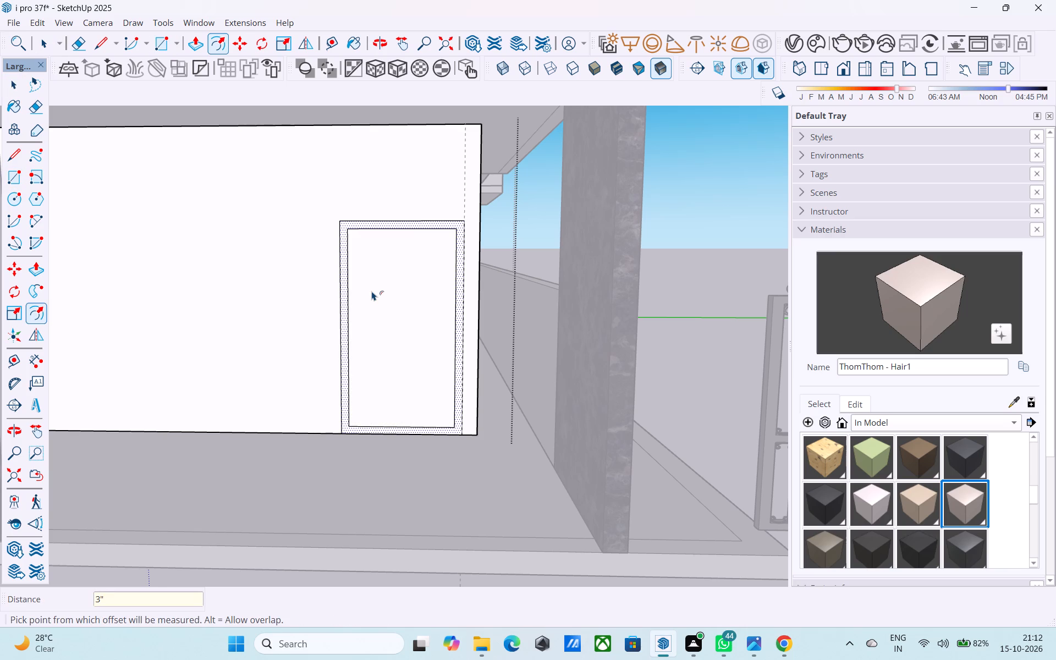
Push the panel inside the door frame back about 6' 9" with Push/Pull.
key(space)
click(372, 291)
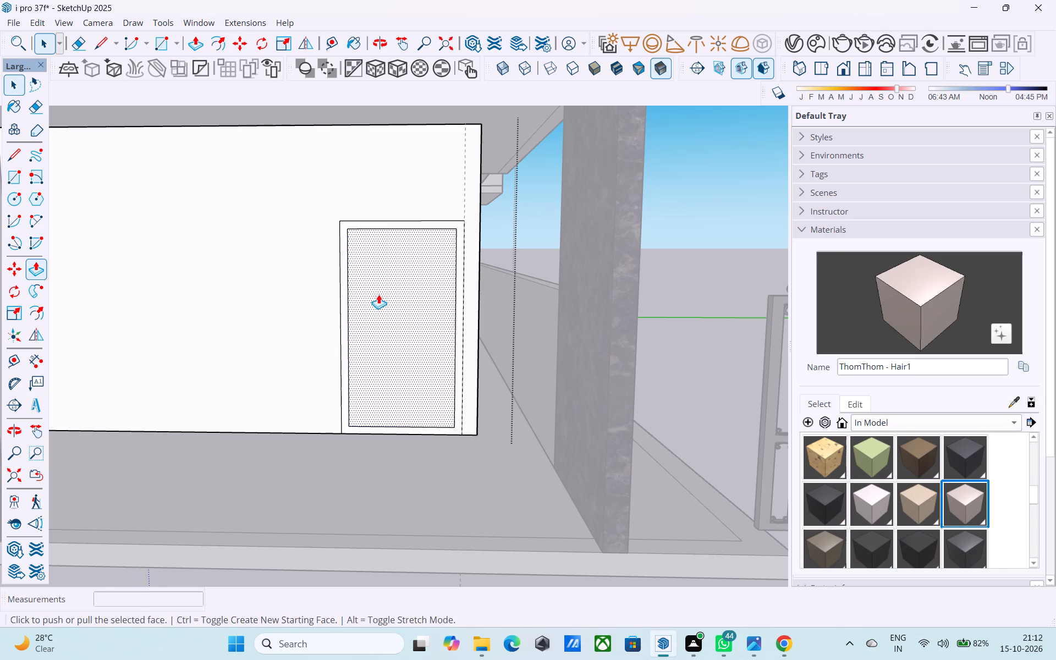
key(p)
click(399, 330)
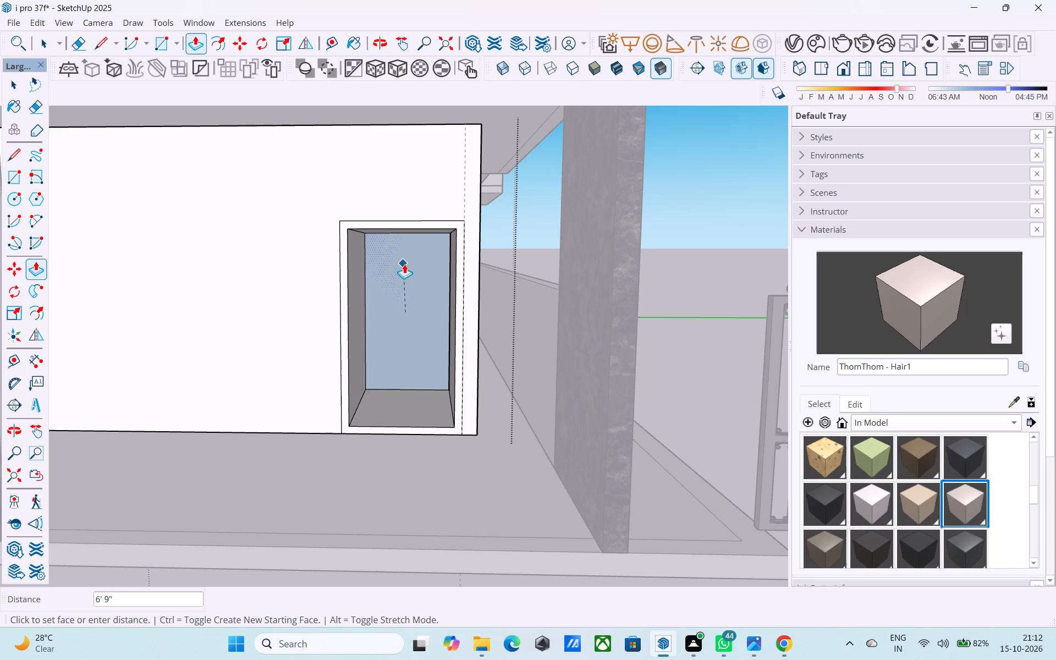
scroll(404, 264, up, 3)
click(404, 263)
Look around the recessed door opening and the ground floor's side from outside, and close the wall group.
scroll(404, 263, down, 5)
middle_drag(404, 263, 394, 265)
scroll(396, 263, up, 17)
key(space)
scroll(133, 535, up, 1)
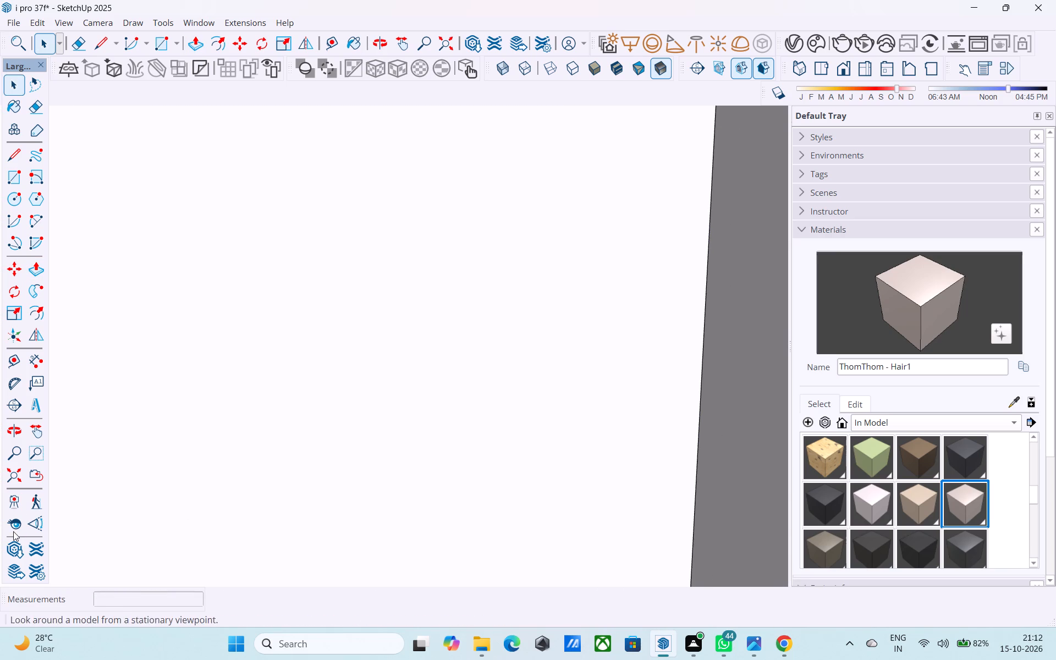
click(15, 521)
drag(184, 420, 692, 367)
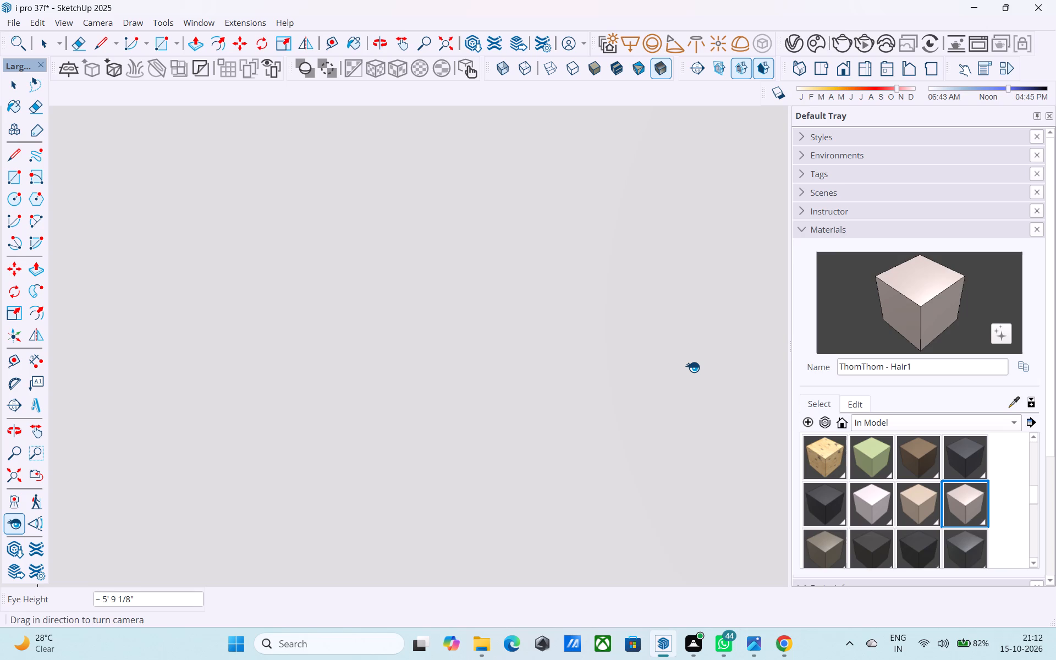
middle_drag(681, 366, 372, 377)
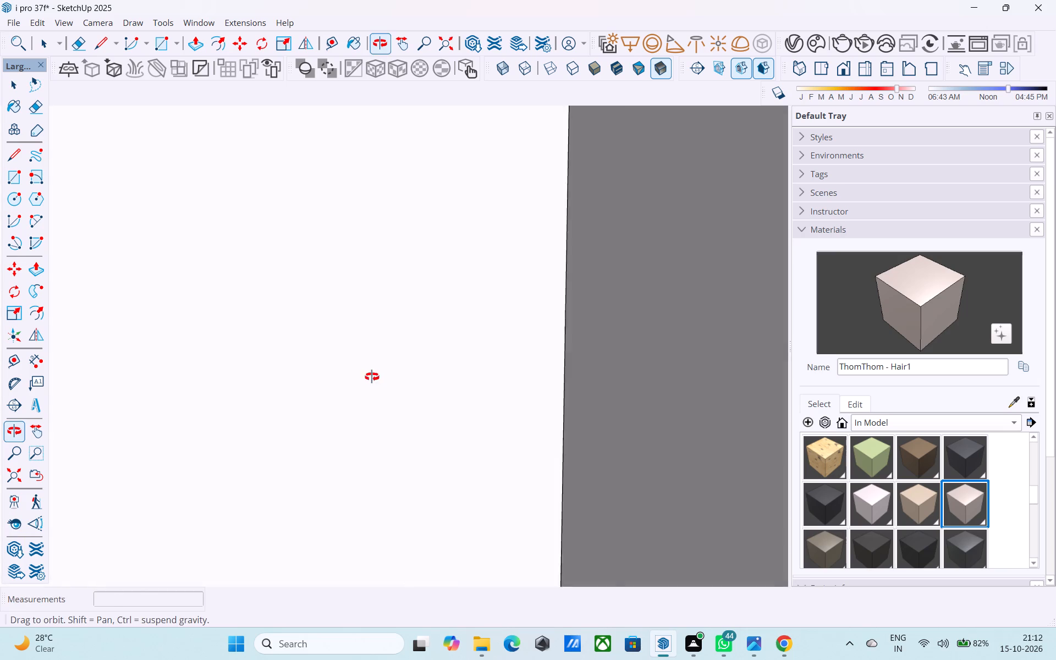
middle_drag(372, 377, 371, 377)
scroll(358, 344, down, 7)
scroll(454, 323, down, 5)
scroll(553, 324, down, 1)
middle_drag(589, 324, 180, 275)
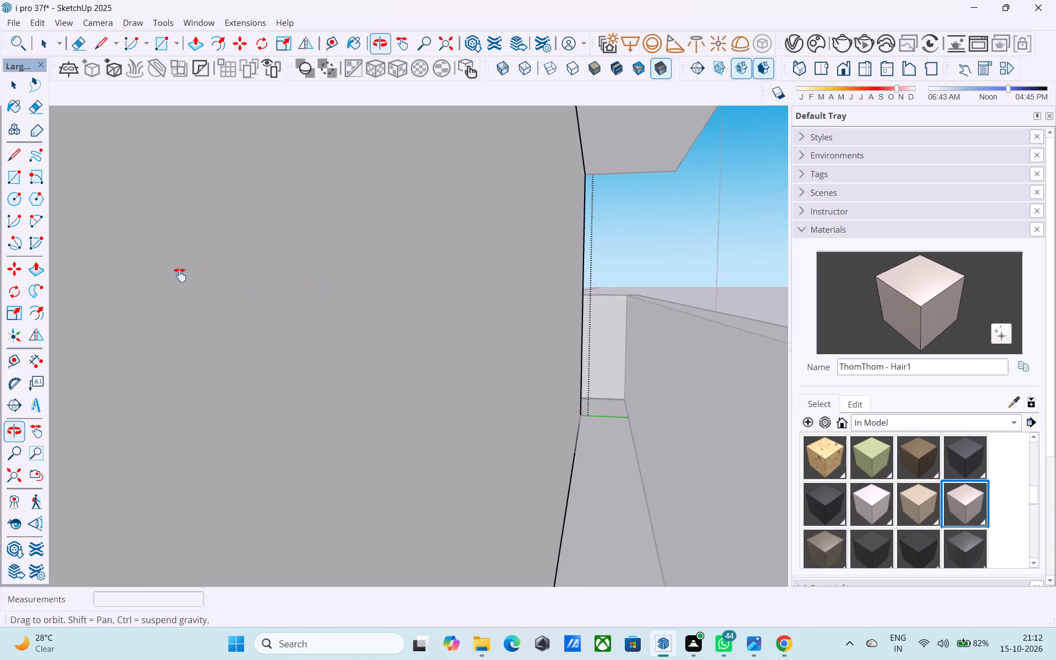
middle_drag(180, 275, 172, 277)
scroll(462, 324, down, 5)
middle_drag(491, 330, 226, 341)
scroll(246, 333, down, 3)
scroll(246, 333, up, 1)
scroll(246, 333, down, 10)
scroll(447, 353, up, 1)
scroll(448, 354, down, 9)
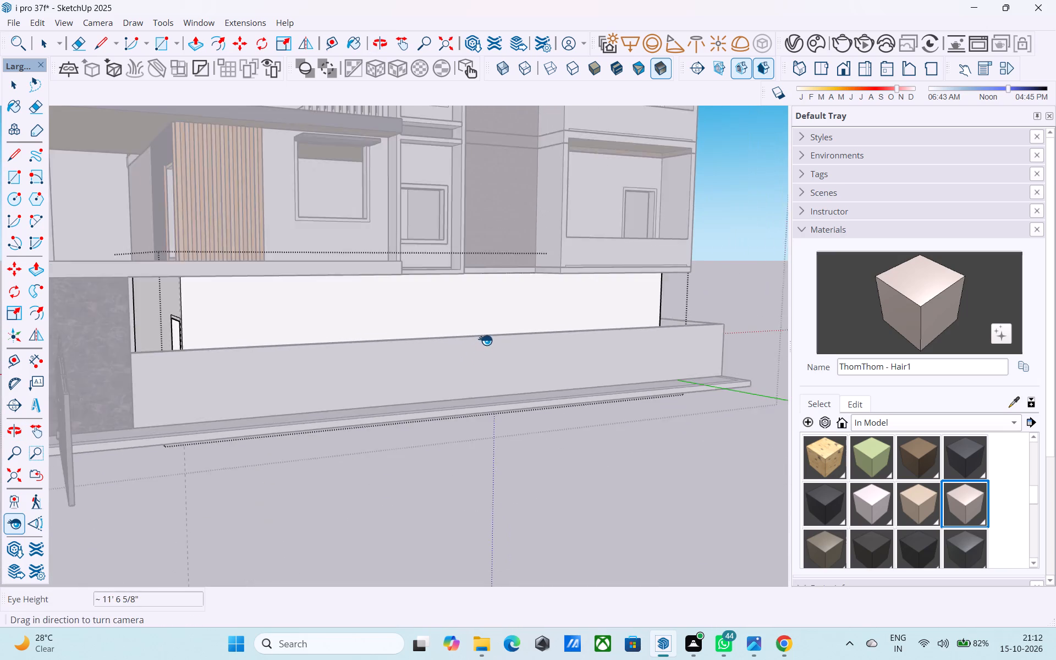
scroll(485, 340, down, 3)
middle_drag(481, 331, 448, 406)
scroll(453, 387, down, 3)
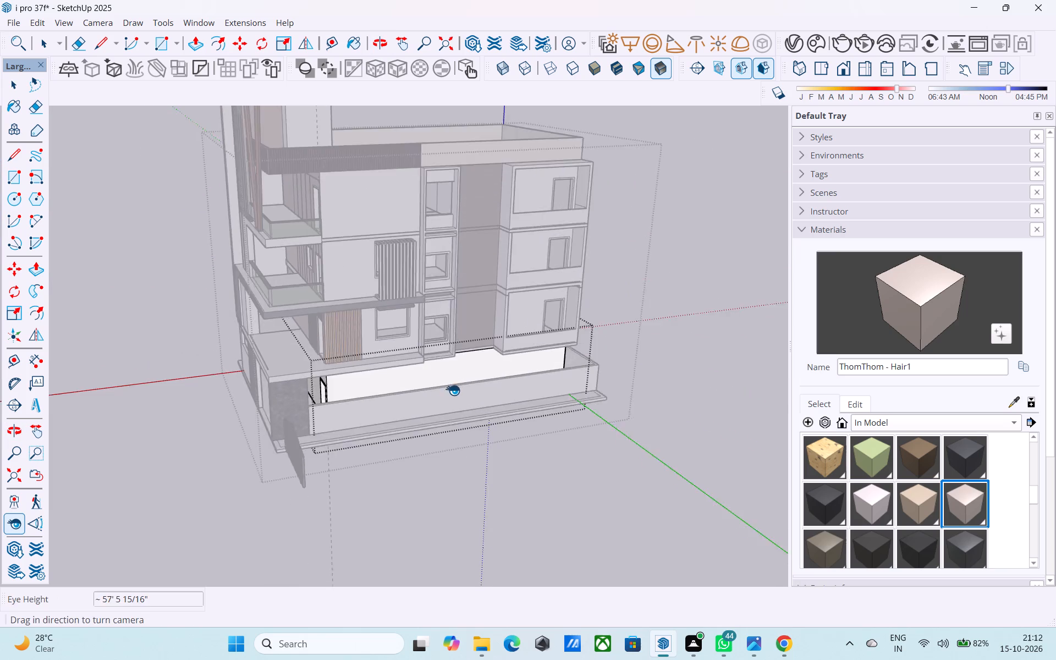
scroll(453, 390, down, 4)
key(space)
click(662, 280)
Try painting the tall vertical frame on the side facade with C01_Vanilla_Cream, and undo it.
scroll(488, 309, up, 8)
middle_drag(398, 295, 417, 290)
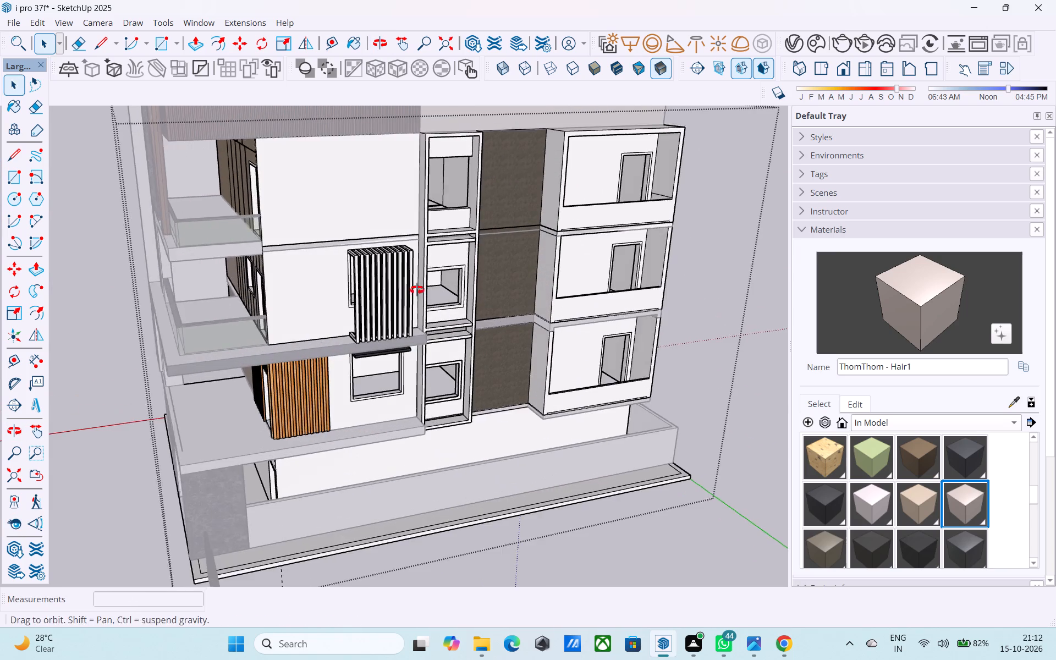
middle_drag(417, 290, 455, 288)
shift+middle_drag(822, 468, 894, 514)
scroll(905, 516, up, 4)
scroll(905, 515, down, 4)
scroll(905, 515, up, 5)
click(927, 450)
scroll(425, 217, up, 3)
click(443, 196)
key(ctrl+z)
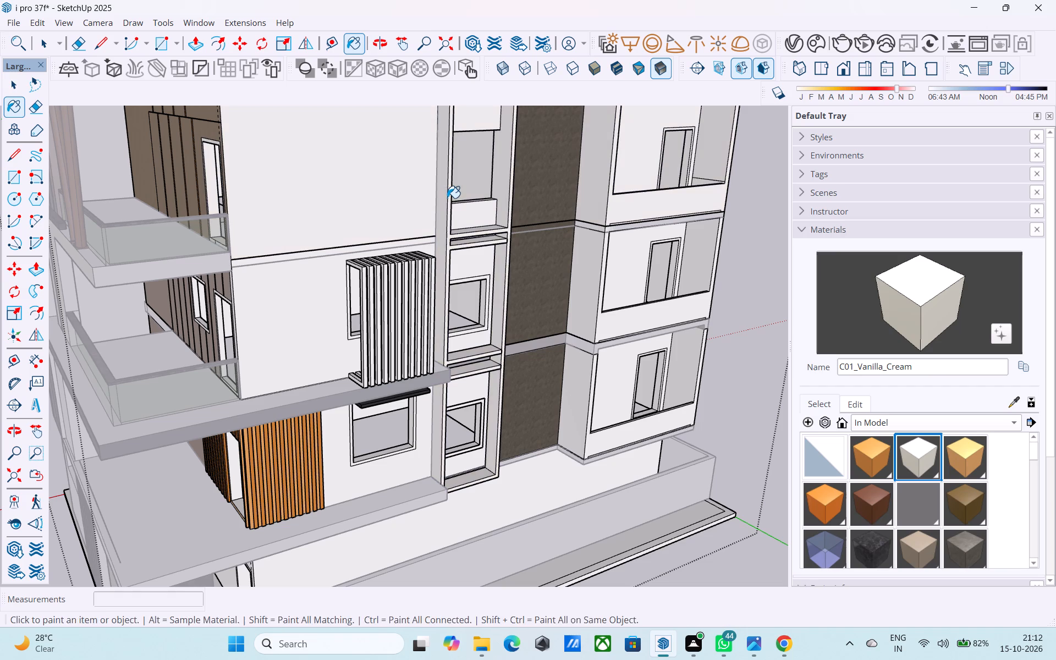
Open the tall vertical frame's group on the side facade and paint its near outer side, front and top faces with C01_Vanilla_Cream.
key(space)
click(443, 196)
drag(426, 197, 420, 199)
click(420, 199)
middle_drag(422, 202, 402, 359)
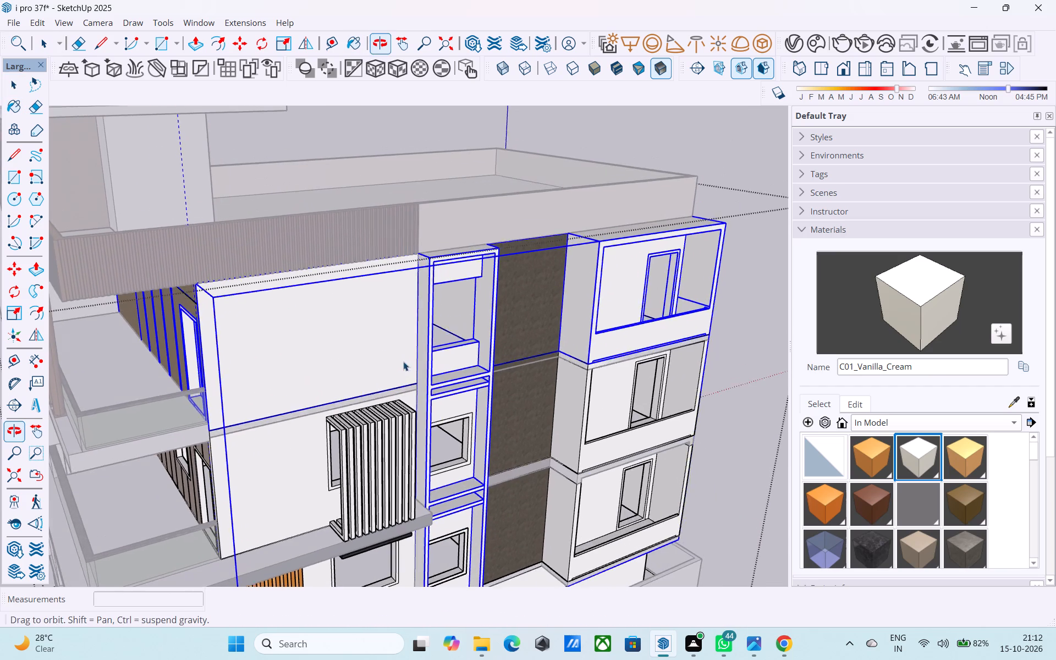
double_click(436, 267)
scroll(434, 265, up, 4)
click(432, 264)
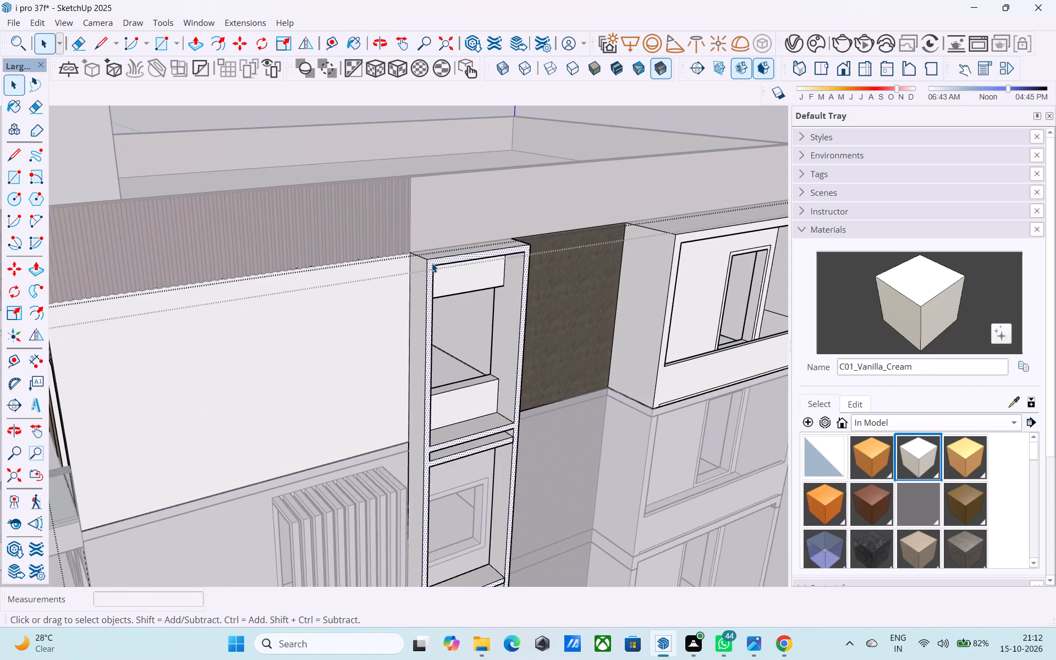
click(915, 300)
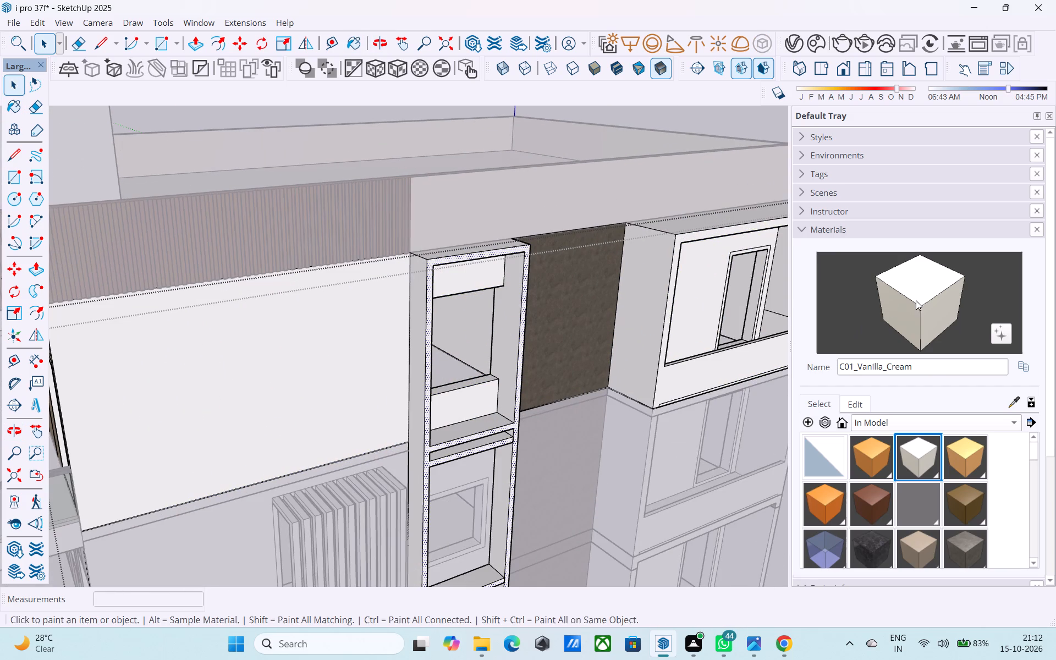
scroll(430, 286, up, 6)
click(416, 284)
middle_drag(436, 289, 416, 294)
scroll(436, 289, up, 4)
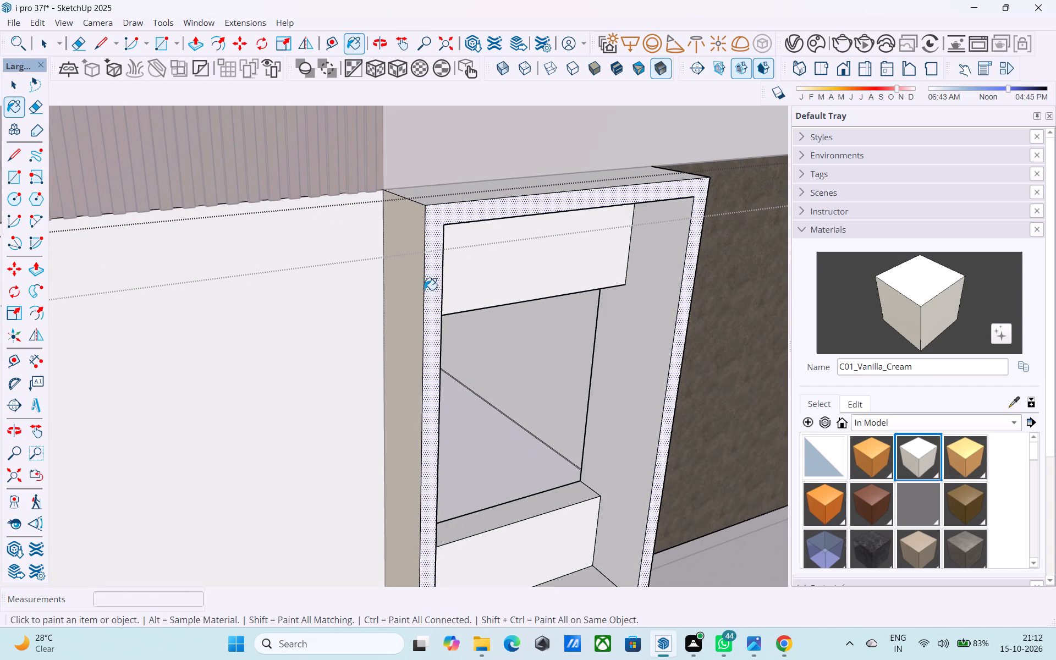
click(432, 288)
click(440, 199)
Paint the frame's far outer side and its top-floor inner sides, panels and ledge with C01_Vanilla_Cream.
middle_drag(582, 268, 314, 252)
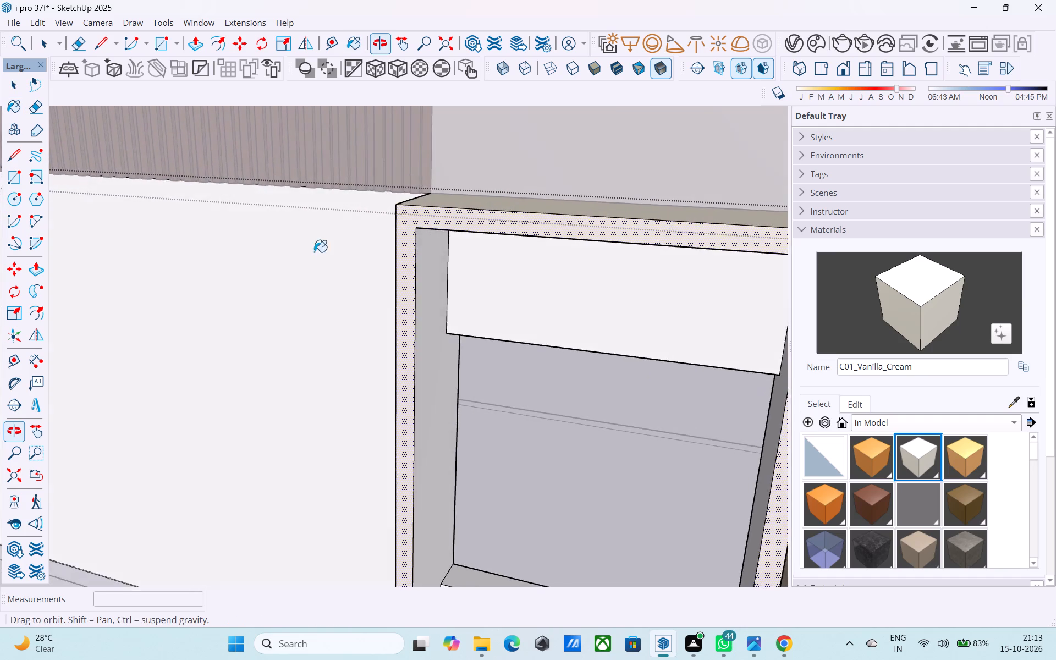
middle_drag(314, 252, 316, 252)
scroll(296, 251, down, 5)
middle_drag(595, 316, 468, 298)
click(532, 318)
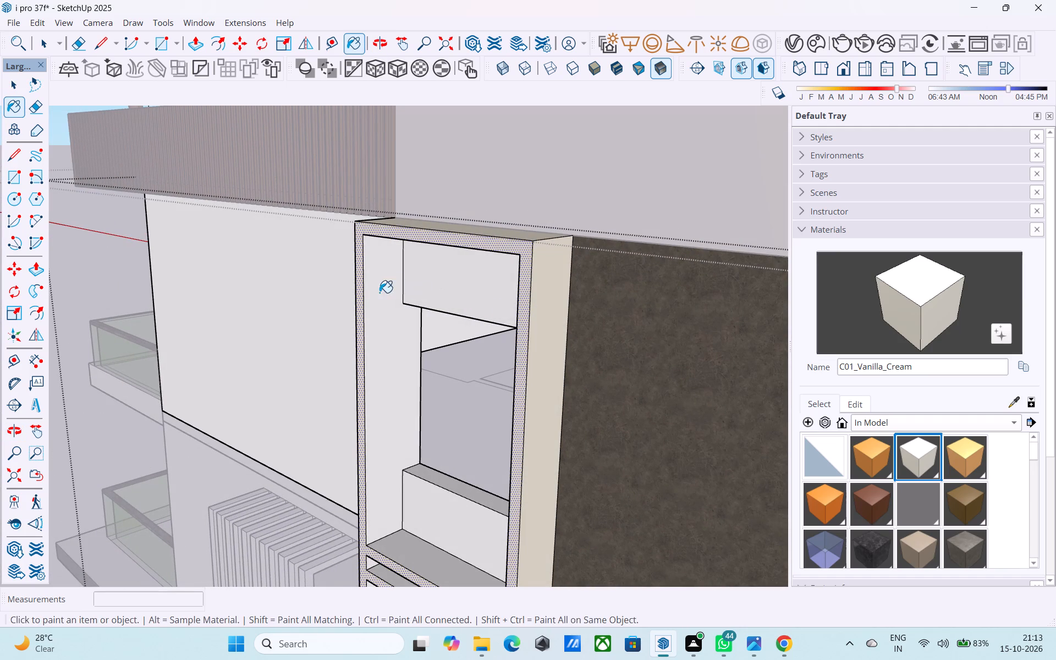
click(380, 293)
click(425, 283)
middle_drag(411, 295, 733, 296)
shift+middle_drag(733, 296, 595, 320)
shift+scroll(714, 296, up, 1)
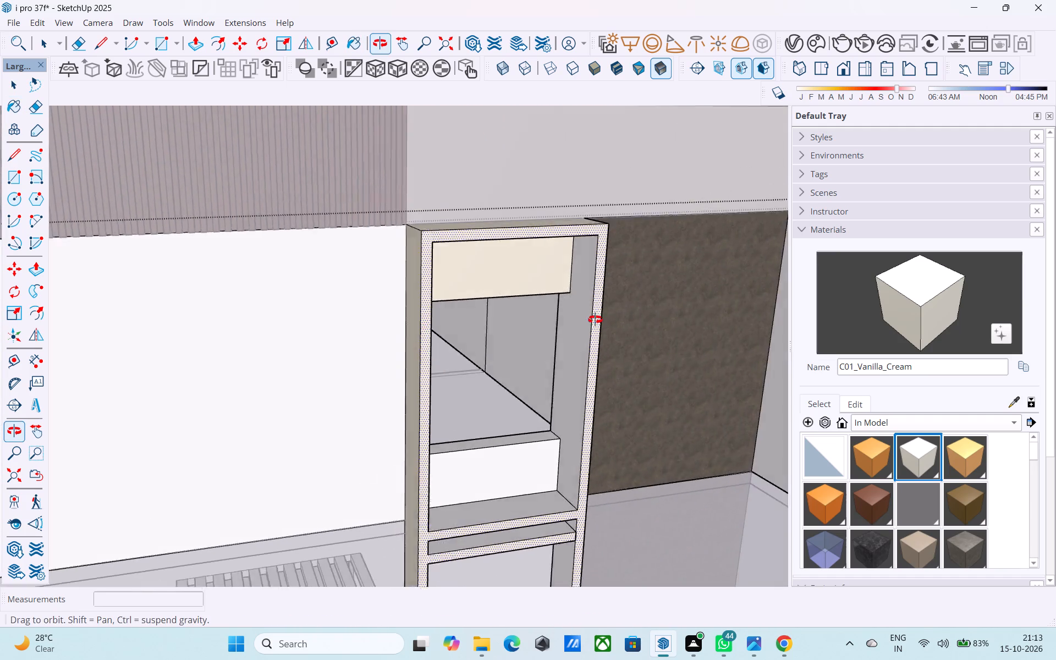
shift+middle_drag(595, 320, 605, 318)
click(616, 322)
click(552, 457)
click(562, 509)
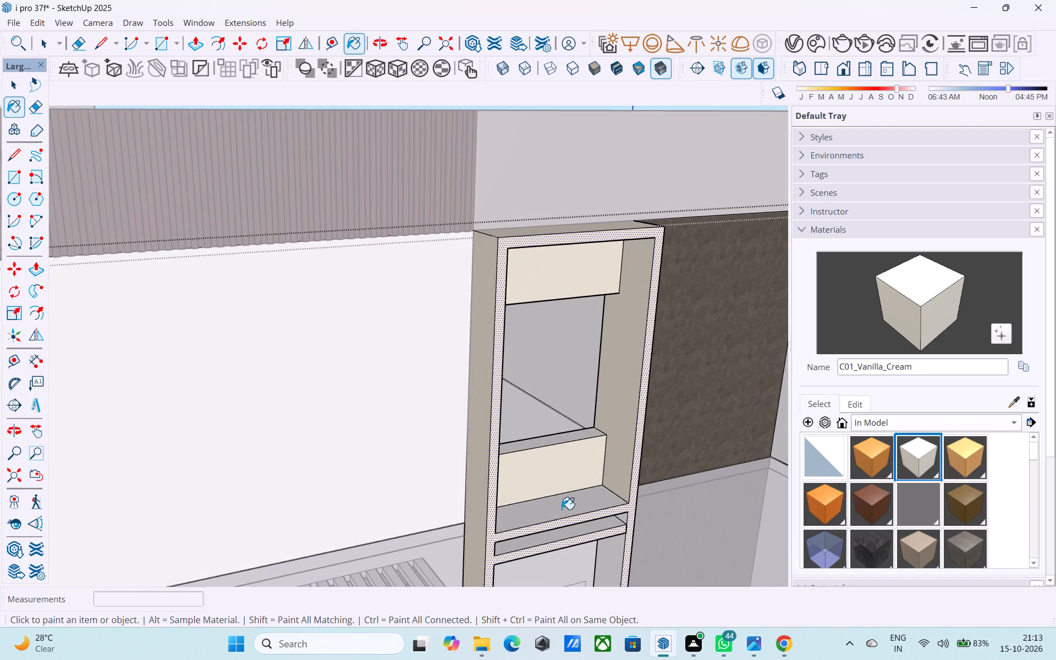
Examine the painted frame down to its lower floors and close its group.
scroll(463, 367, down, 5)
middle_drag(566, 502, 535, 469)
scroll(513, 458, up, 8)
scroll(459, 455, down, 3)
middle_drag(453, 450, 442, 413)
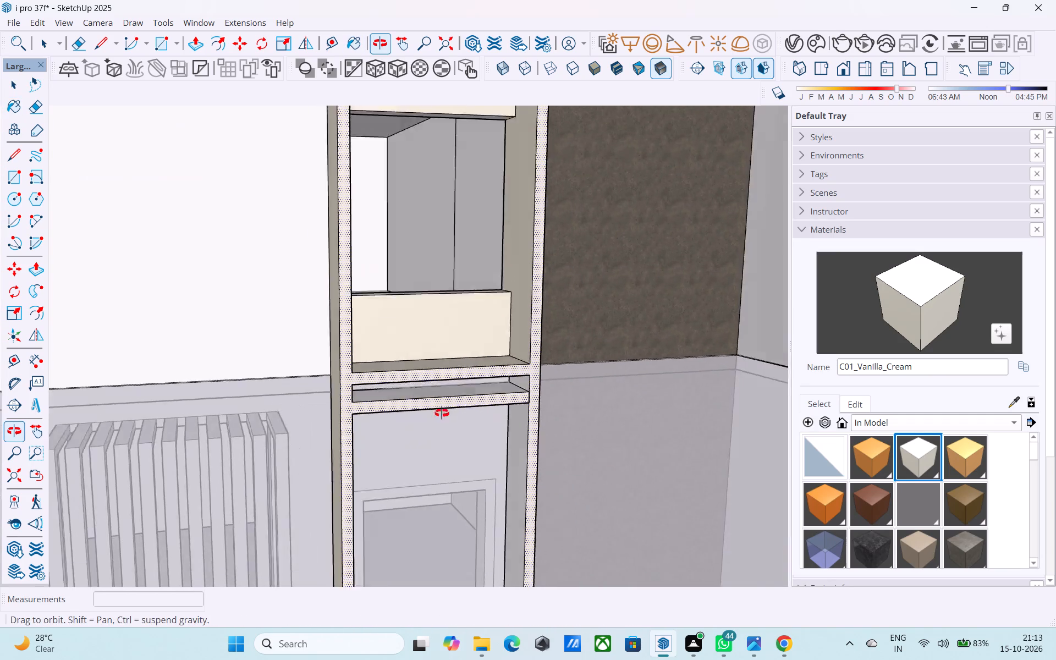
middle_drag(442, 413, 441, 318)
scroll(443, 316, down, 8)
middle_drag(445, 338, 441, 359)
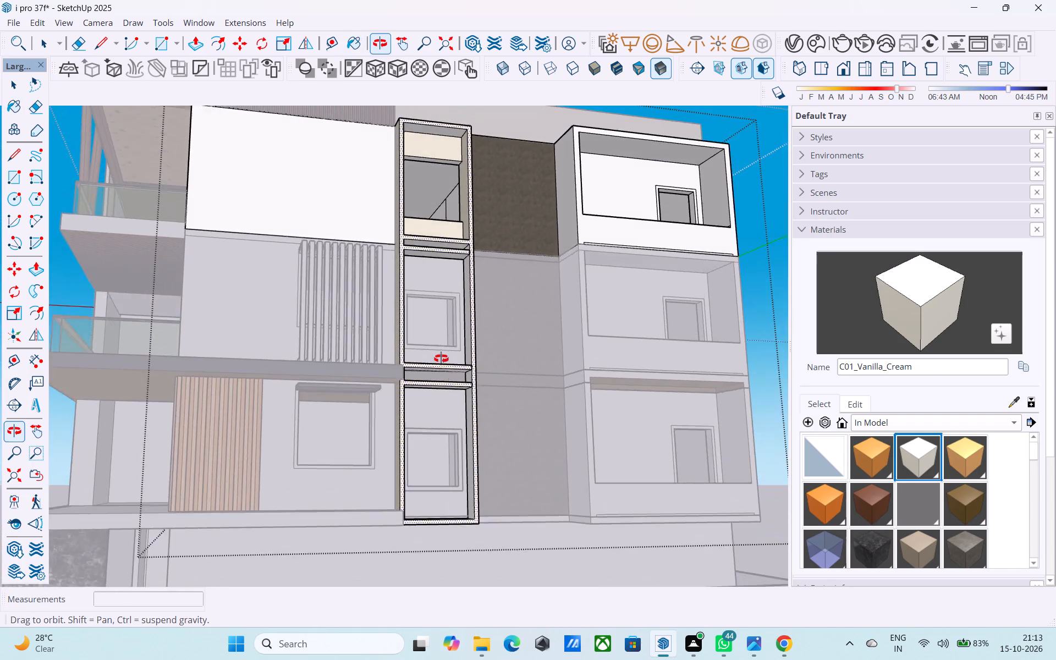
middle_drag(441, 359, 419, 460)
scroll(441, 359, down, 1)
key(space)
scroll(418, 466, down, 5)
click(640, 212)
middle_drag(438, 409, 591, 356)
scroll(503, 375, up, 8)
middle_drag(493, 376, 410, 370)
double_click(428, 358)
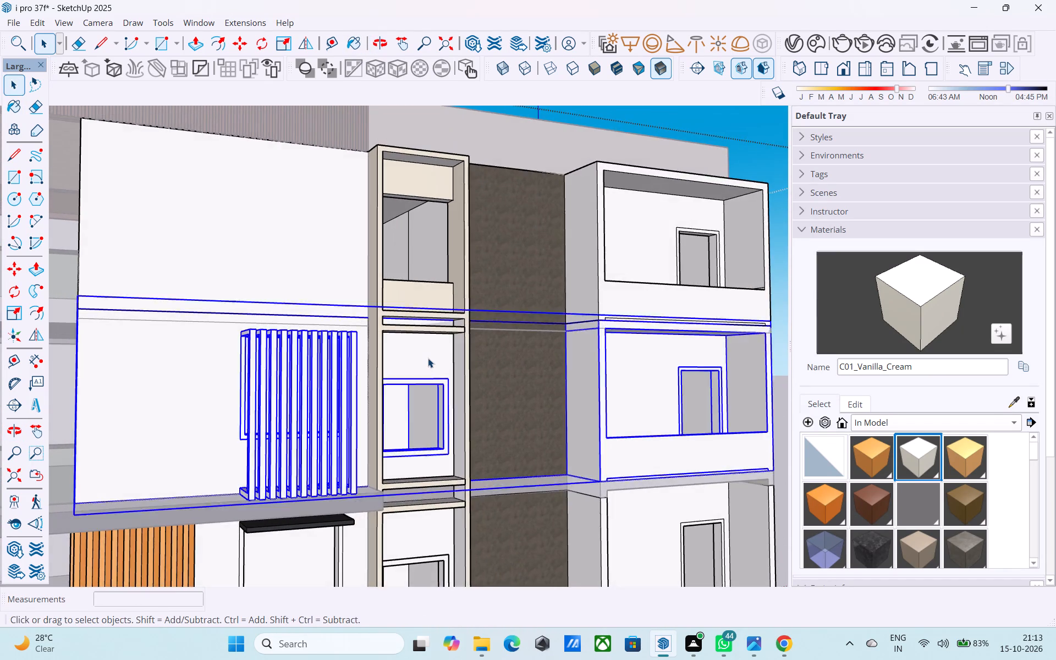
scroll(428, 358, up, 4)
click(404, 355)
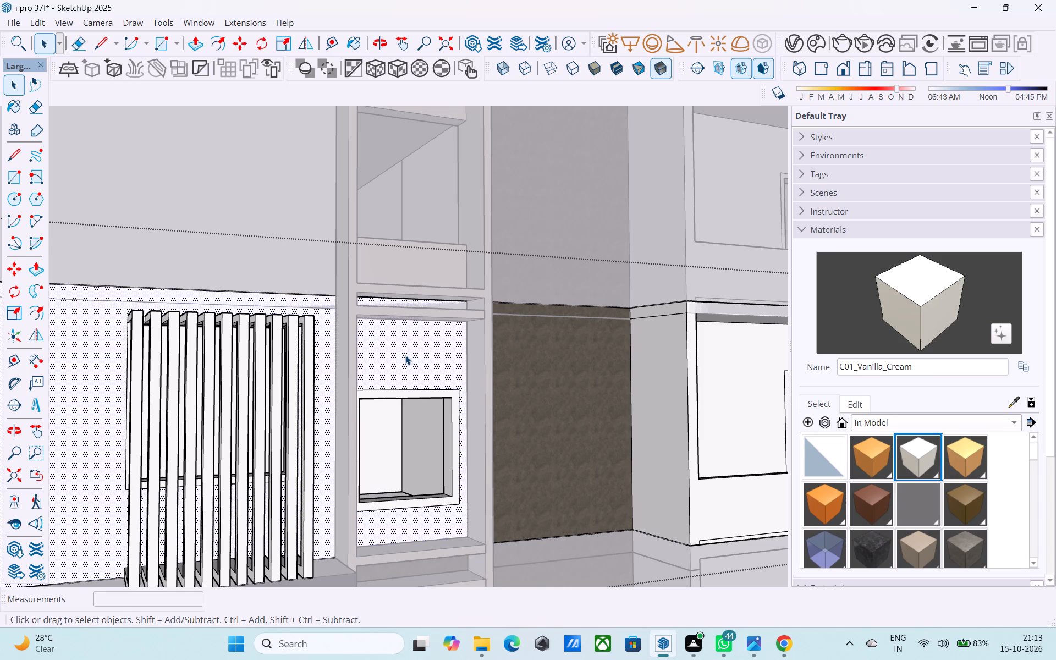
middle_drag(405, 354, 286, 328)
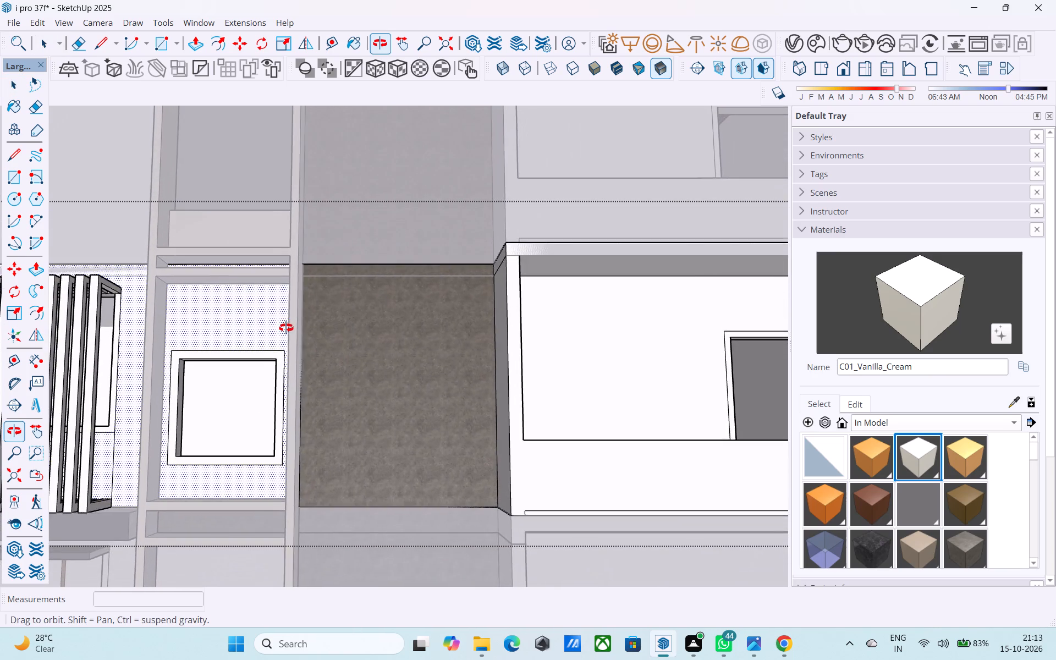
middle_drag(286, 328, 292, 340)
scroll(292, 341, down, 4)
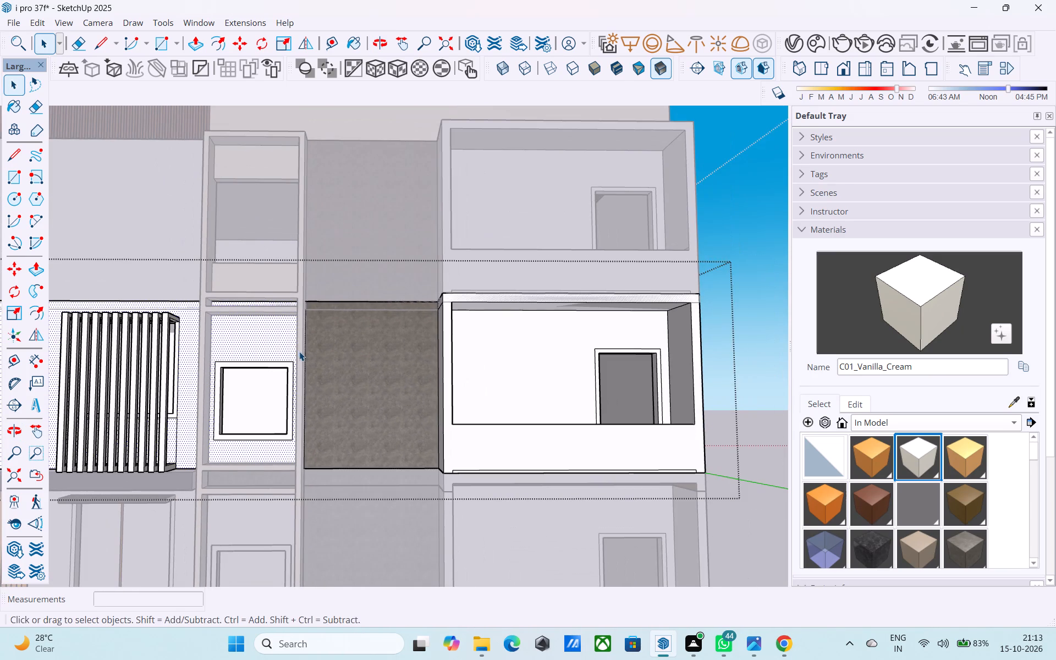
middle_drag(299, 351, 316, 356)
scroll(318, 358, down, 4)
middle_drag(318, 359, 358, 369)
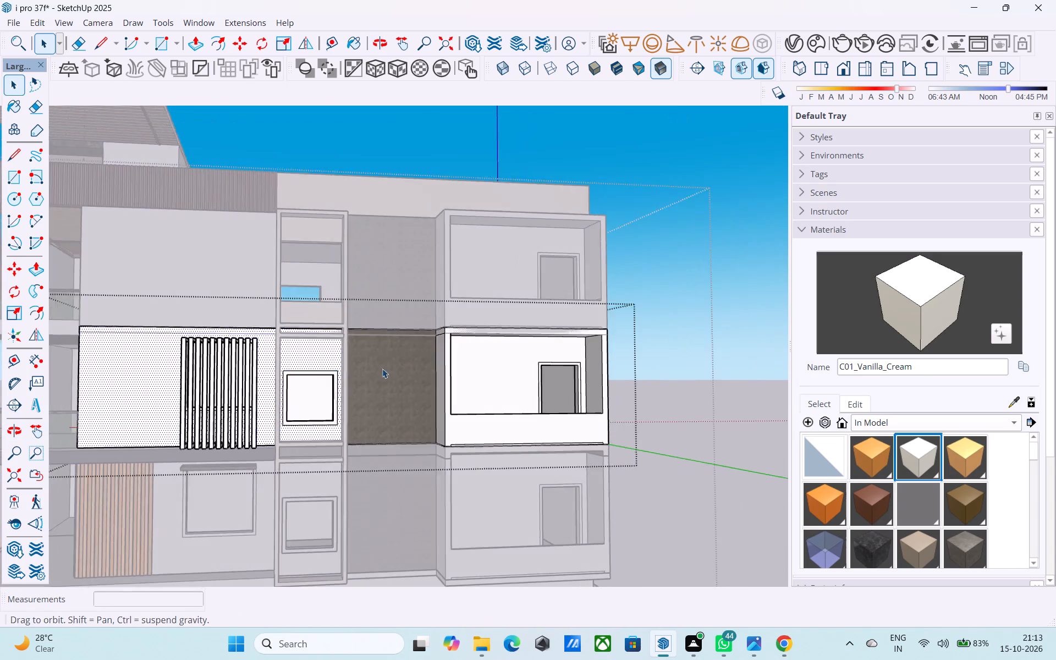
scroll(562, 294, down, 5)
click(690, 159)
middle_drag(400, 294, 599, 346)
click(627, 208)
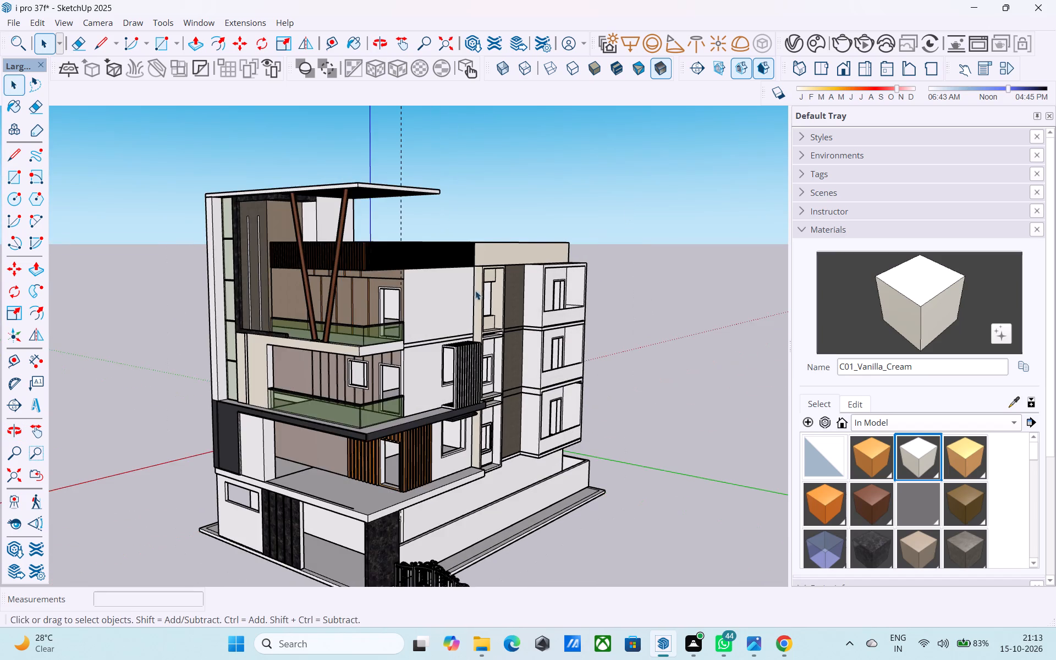
Open the front facade's frame group and paint the middle balcony frame, the pillar below and the glazed tower's edge with C01_Vanilla_Cream.
middle_drag(301, 373, 356, 345)
scroll(371, 336, up, 5)
double_click(279, 322)
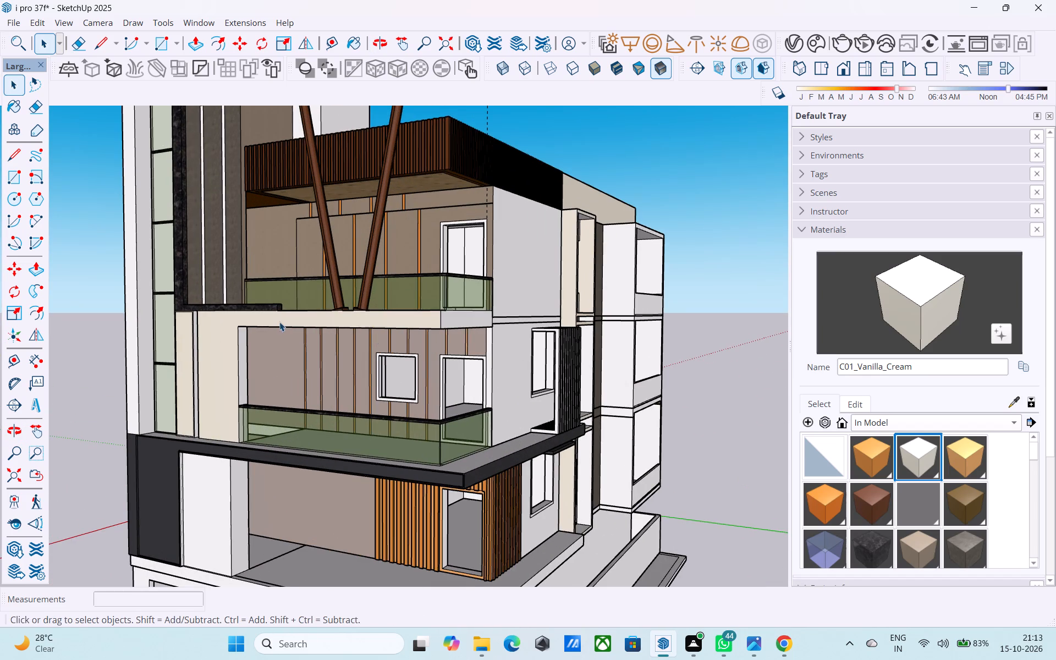
scroll(279, 322, up, 2)
click(279, 322)
click(903, 291)
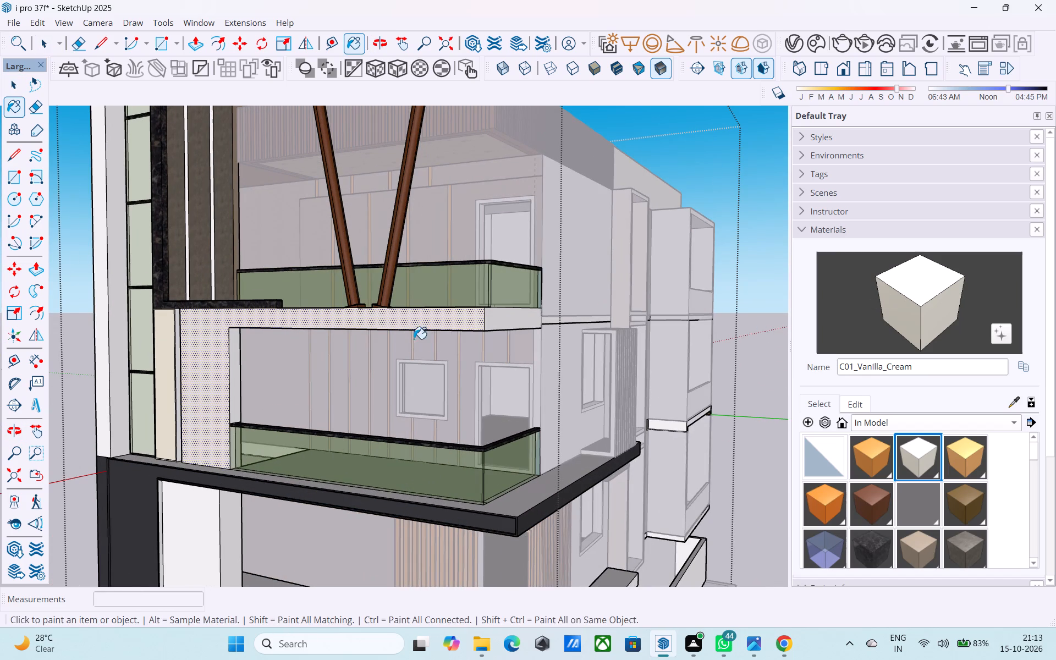
scroll(281, 376, up, 2)
click(194, 366)
click(136, 362)
scroll(141, 363, down, 10)
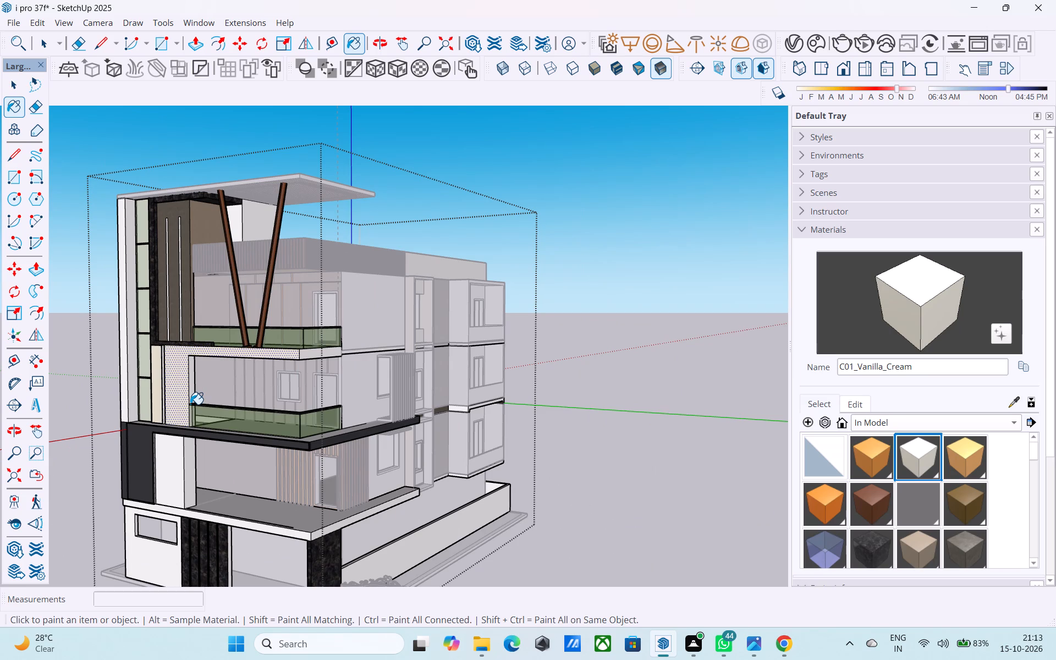
click(173, 455)
click(189, 465)
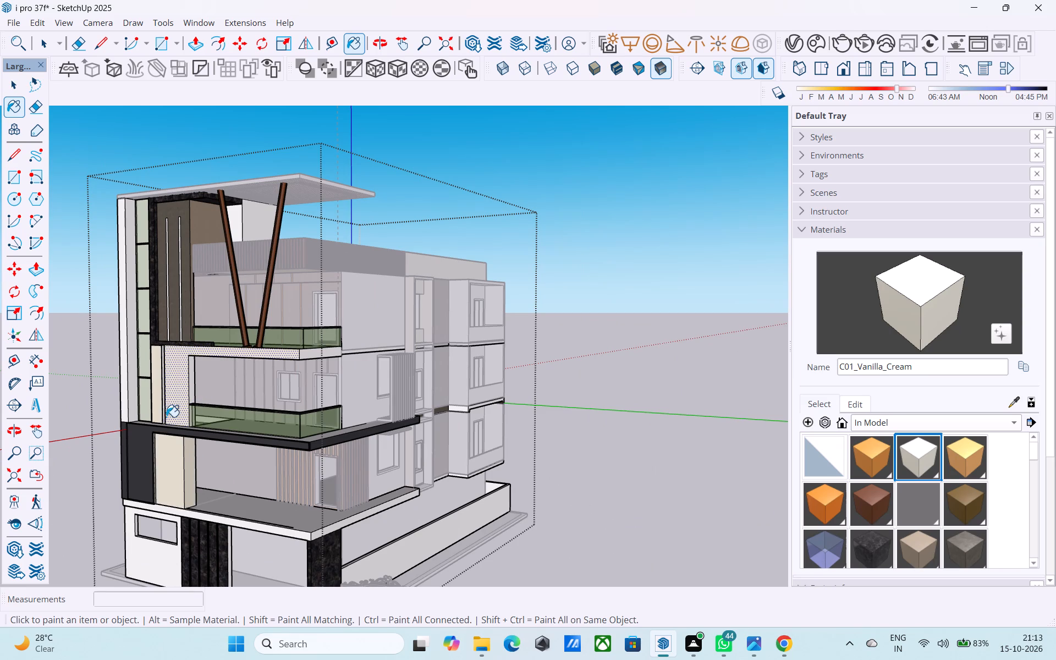
click(129, 380)
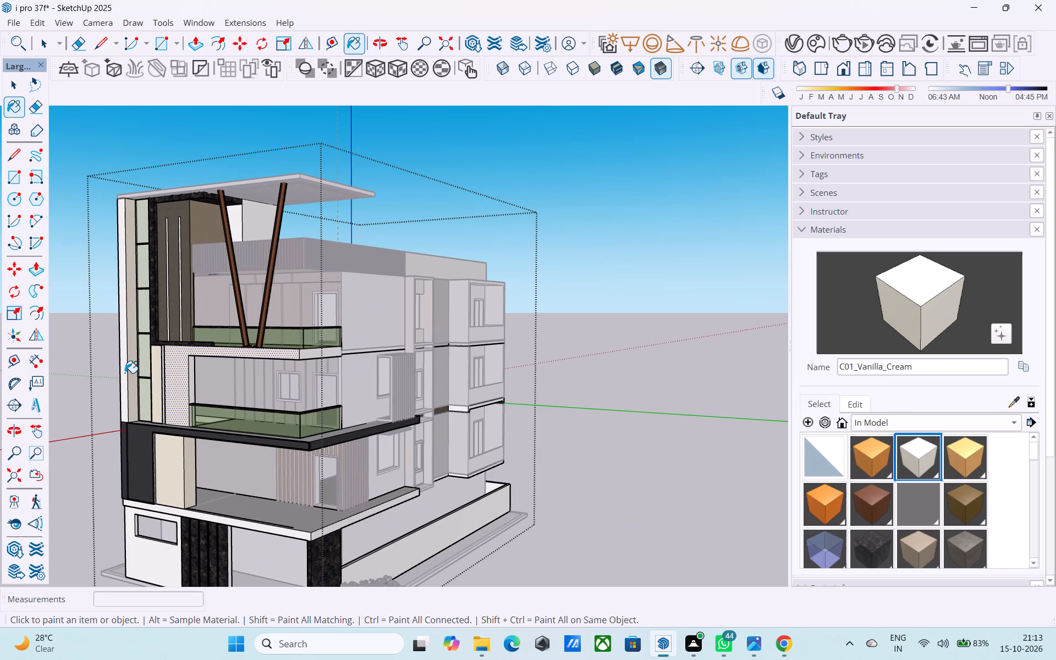
click(125, 373)
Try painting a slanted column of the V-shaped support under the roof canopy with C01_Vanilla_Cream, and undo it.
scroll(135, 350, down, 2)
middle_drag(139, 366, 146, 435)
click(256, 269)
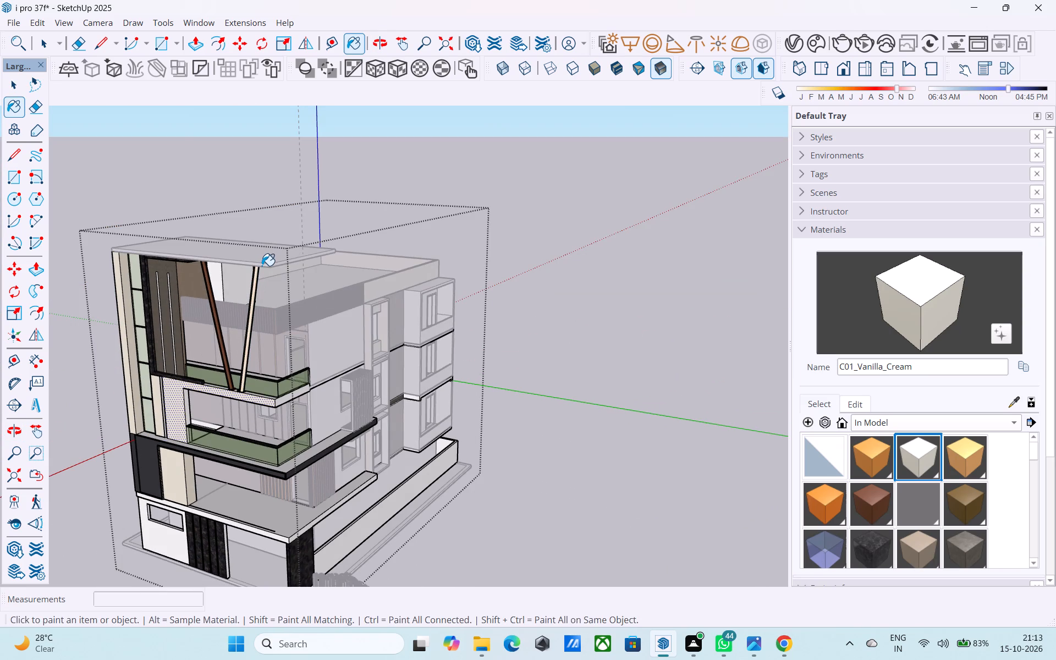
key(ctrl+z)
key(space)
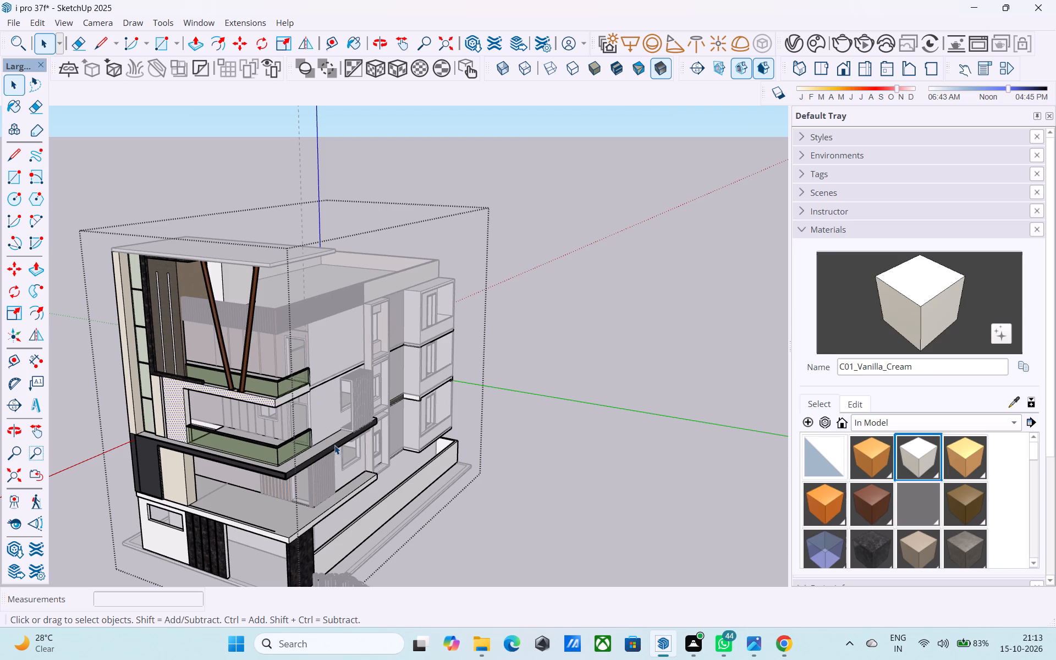
Open the top-floor group on the side facade and paint its projecting balcony's outer side, back wall and front with C01_Vanilla_Cream.
middle_drag(335, 445, 276, 425)
click(629, 339)
middle_drag(513, 331, 425, 331)
scroll(392, 331, up, 3)
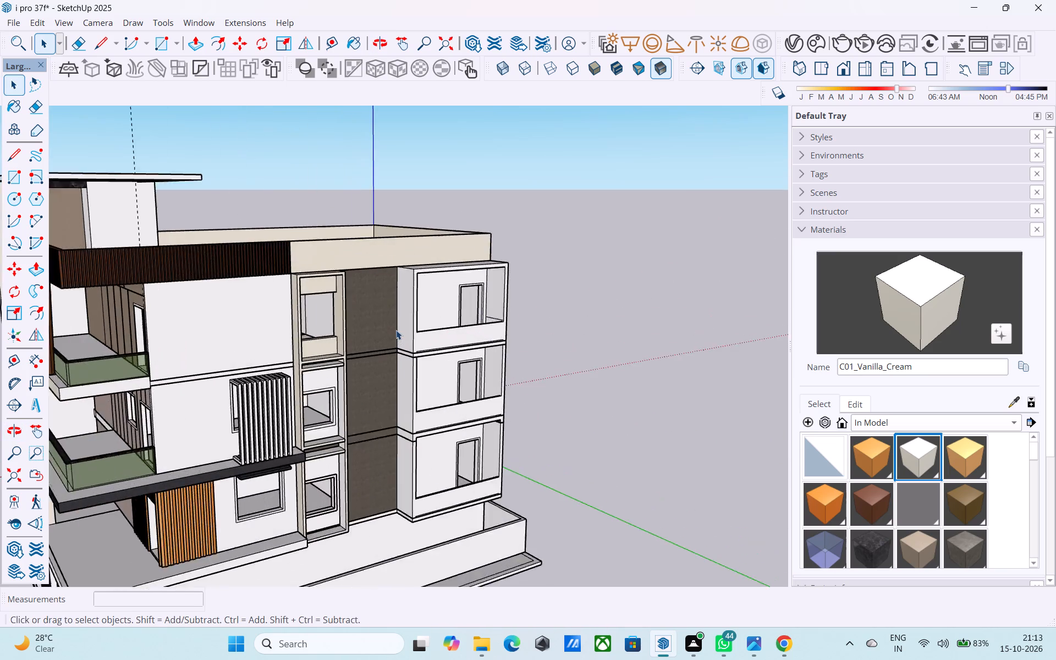
scroll(396, 330, up, 4)
double_click(429, 318)
click(416, 311)
click(403, 310)
double_click(409, 311)
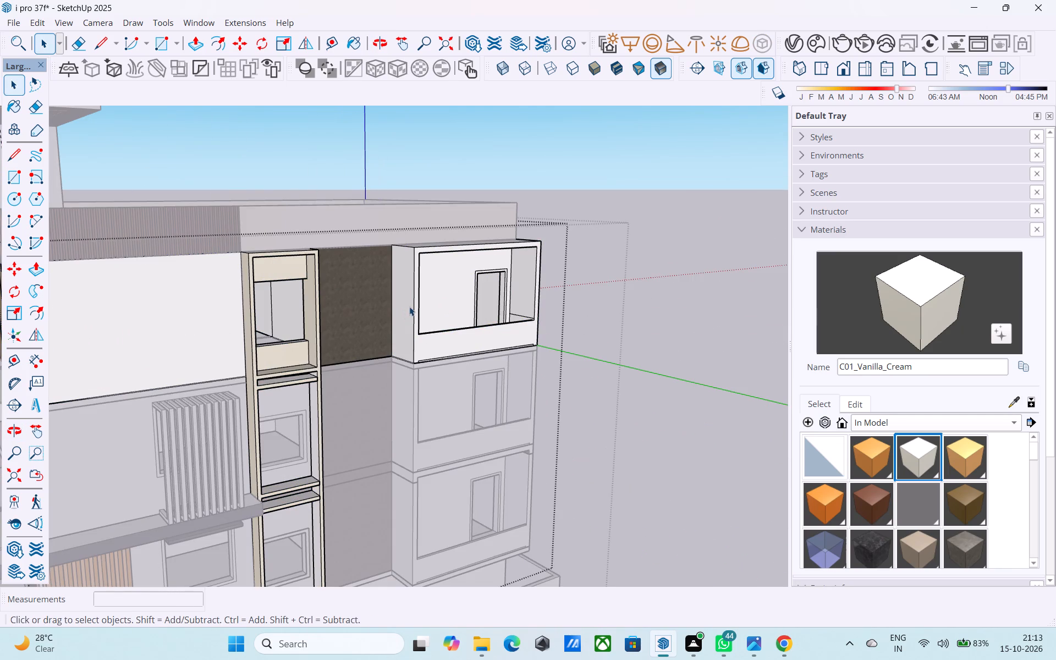
click(409, 306)
click(918, 289)
scroll(442, 320, up, 4)
click(381, 302)
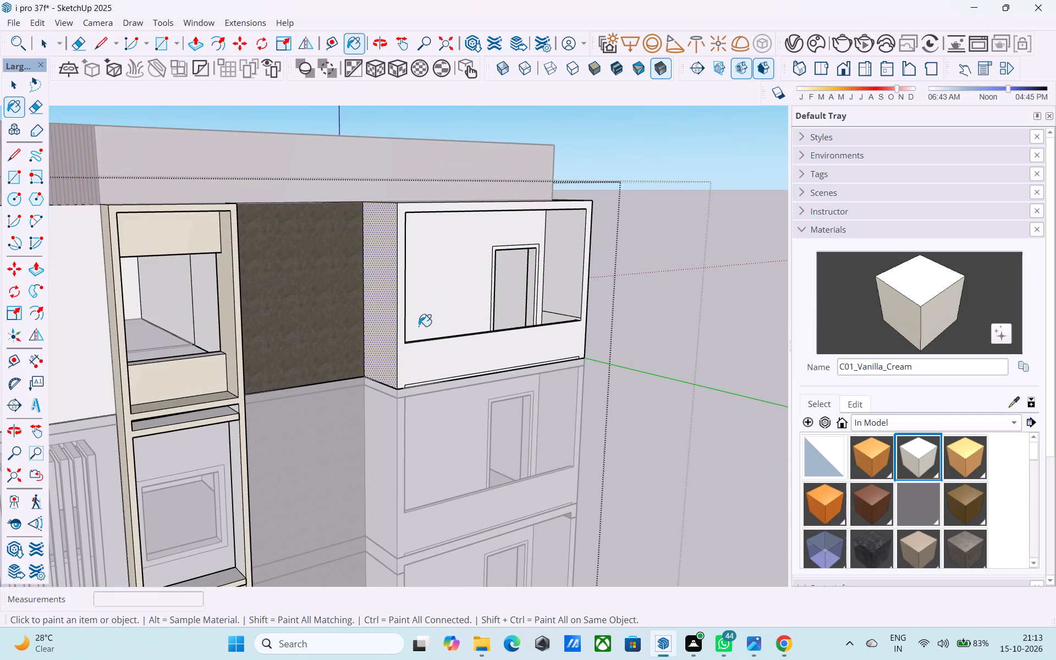
click(427, 335)
click(424, 356)
Paint the top-floor side balcony's two inner side walls, floor and door surround with C01_Vanilla_Cream.
middle_drag(414, 346, 62, 378)
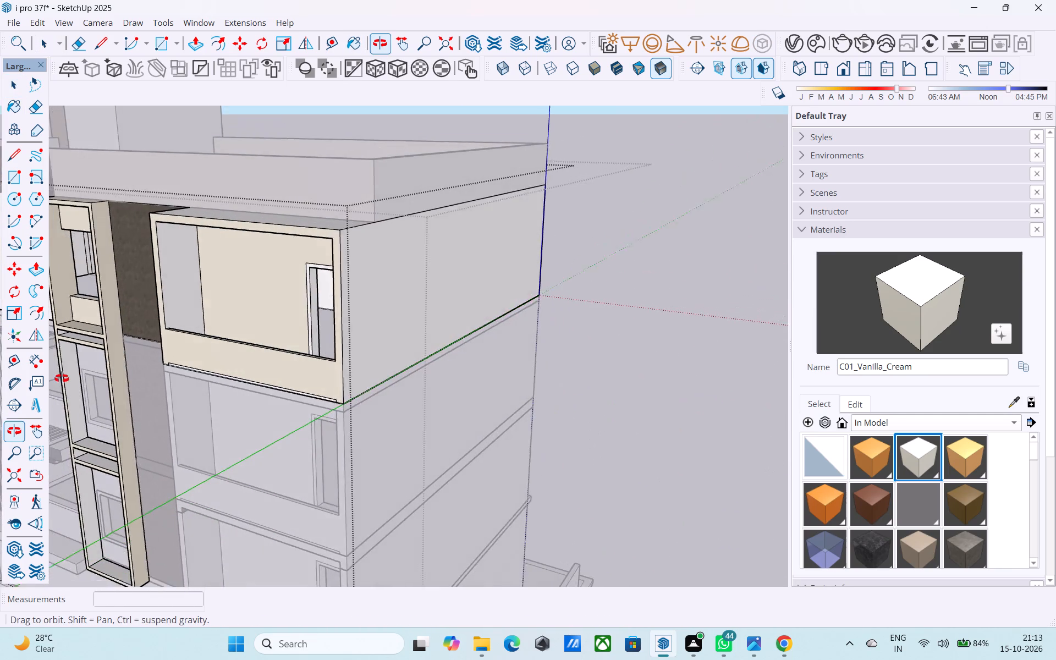
middle_drag(62, 378, 62, 376)
click(177, 295)
middle_drag(323, 295, 664, 274)
scroll(548, 279, up, 3)
click(548, 279)
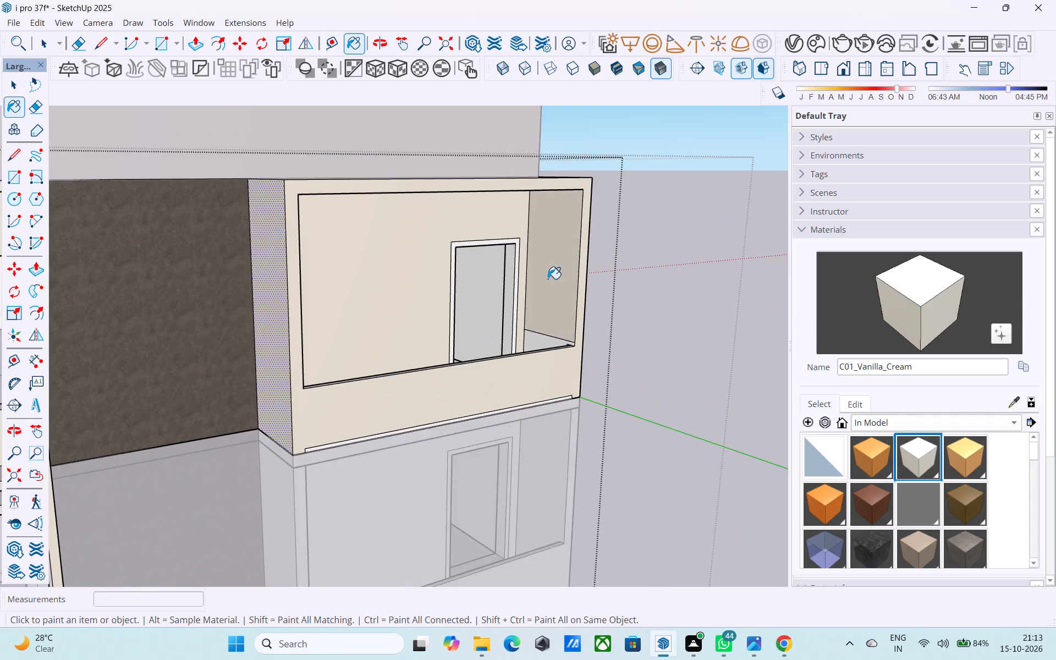
middle_drag(543, 340, 533, 389)
scroll(533, 391, up, 3)
click(531, 392)
middle_drag(533, 419, 499, 366)
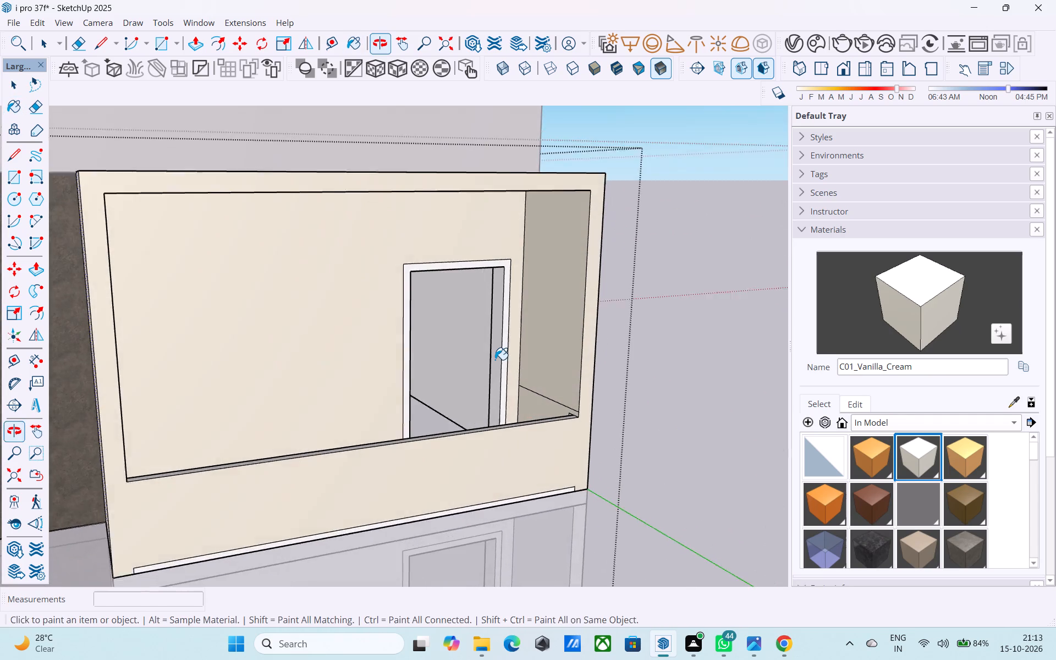
scroll(495, 356, up, 2)
click(497, 355)
scroll(419, 260, down, 6)
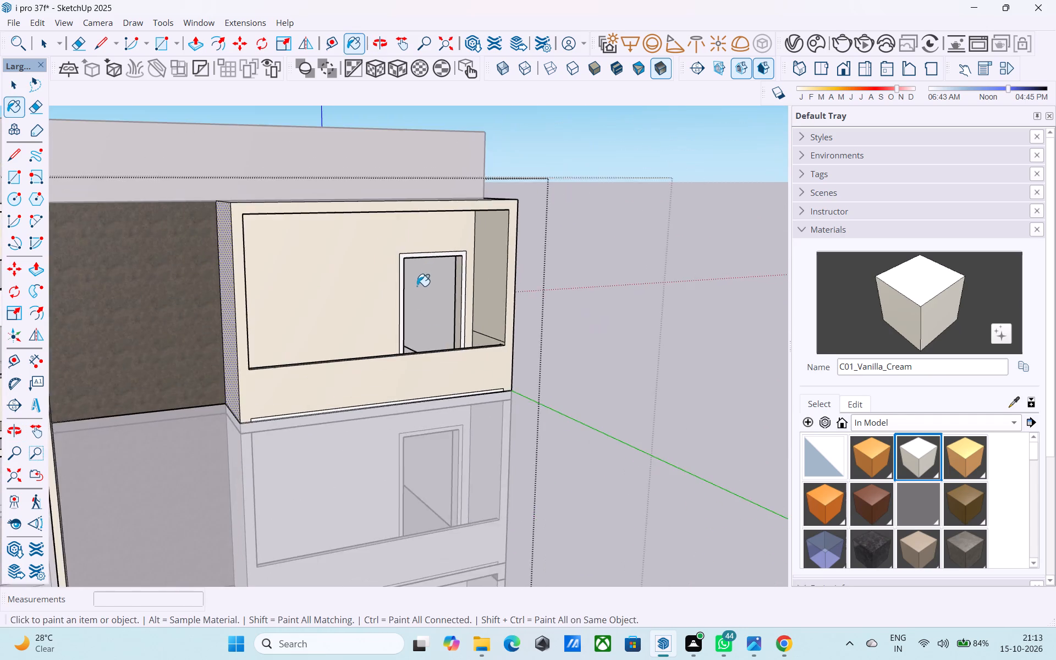
scroll(417, 286, down, 3)
key(space)
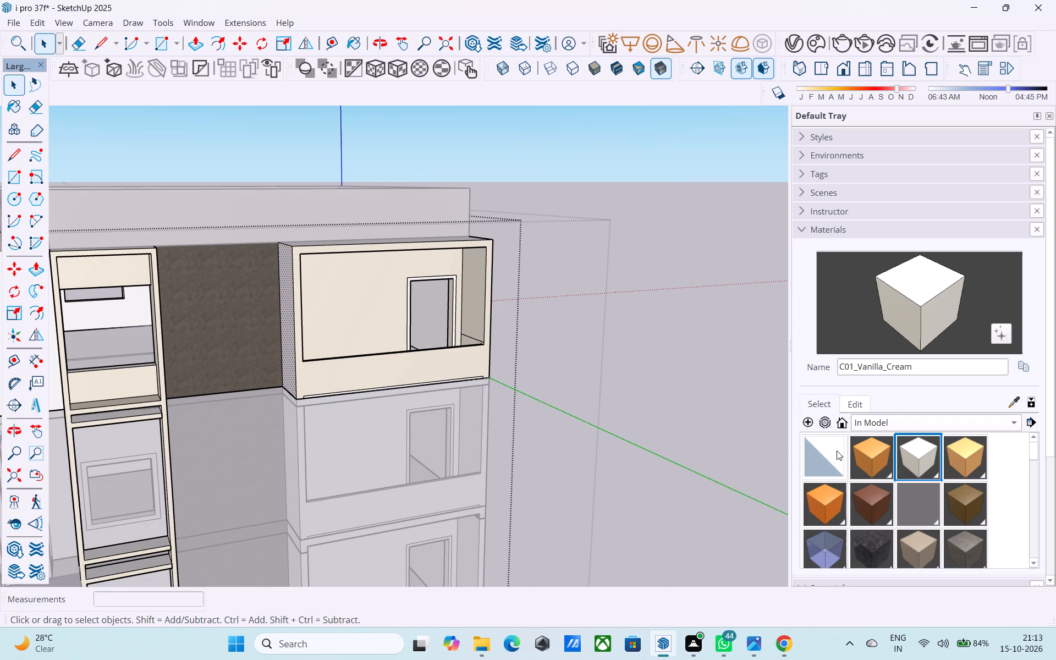
Adjust C01_Vanilla_Cream to a slightly paler tone on the colour wheel and close the top-floor group.
click(850, 404)
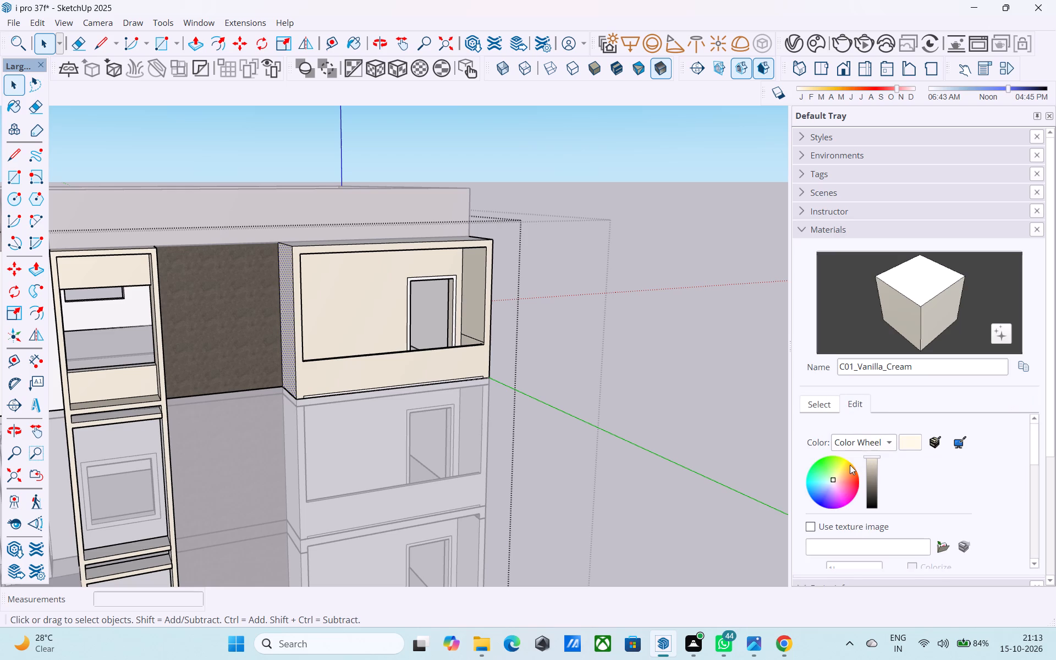
click(833, 480)
scroll(698, 456, down, 2)
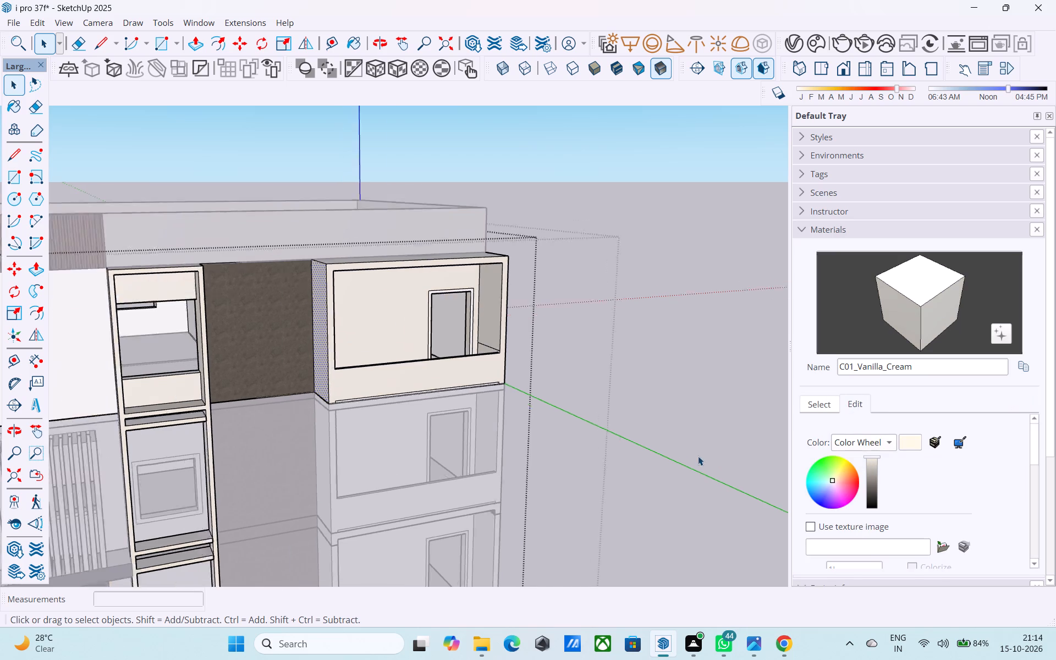
scroll(698, 456, down, 4)
middle_drag(676, 455, 634, 430)
click(629, 431)
Open the middle floor's group and paint the back wall of its projecting side balcony with C01_Vanilla_Cream.
middle_drag(551, 459, 419, 443)
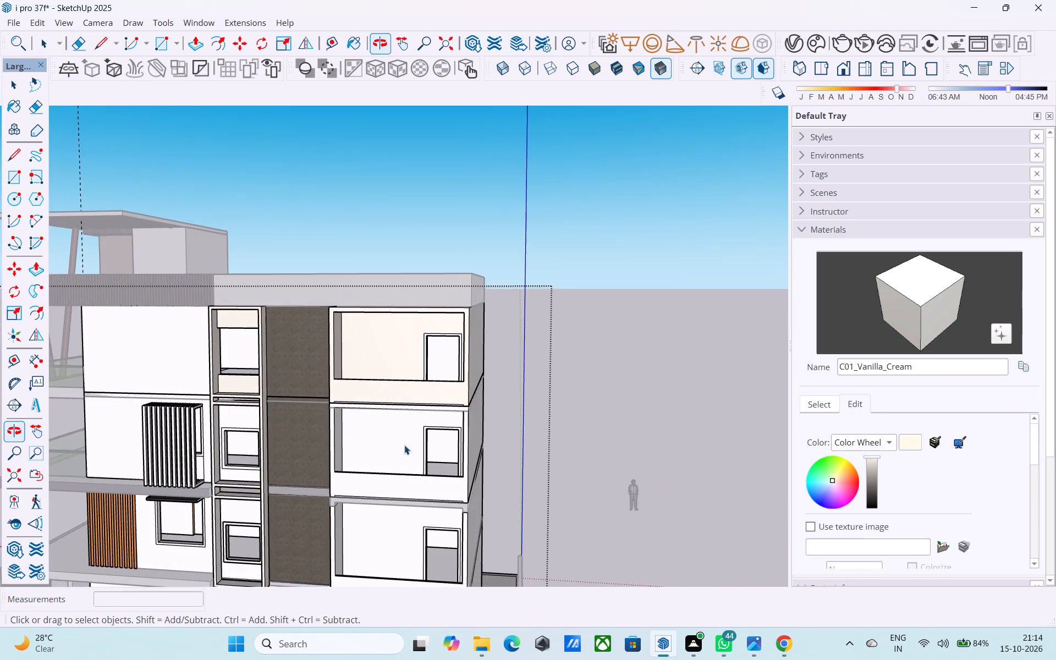
shift+middle_drag(342, 460, 367, 427)
scroll(362, 428, up, 4)
double_click(383, 421)
click(388, 410)
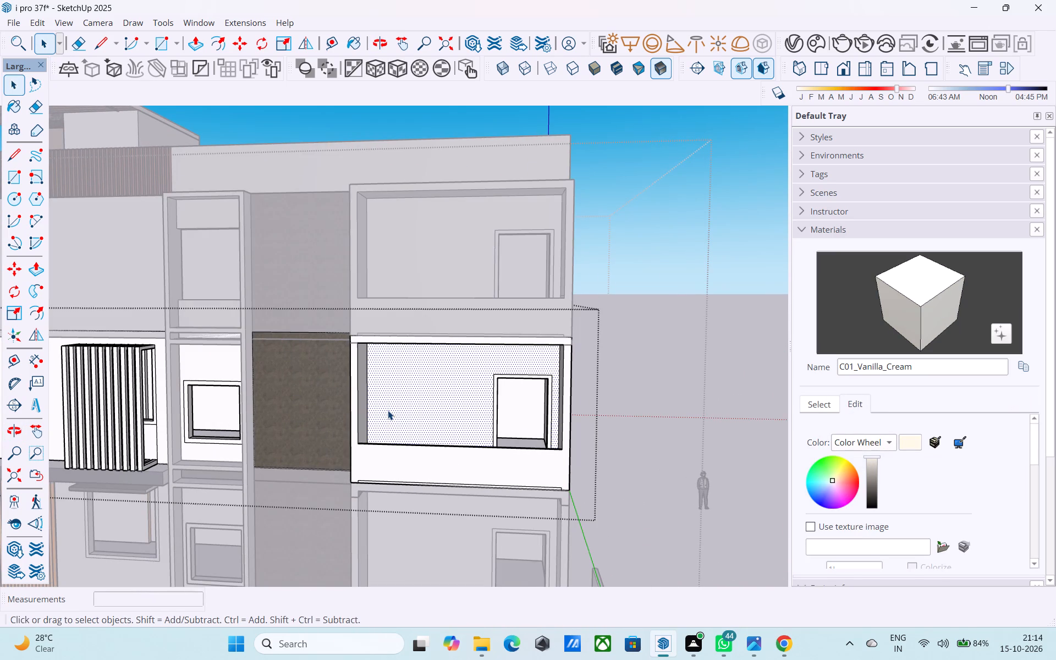
click(933, 305)
click(487, 421)
middle_drag(485, 417, 438, 414)
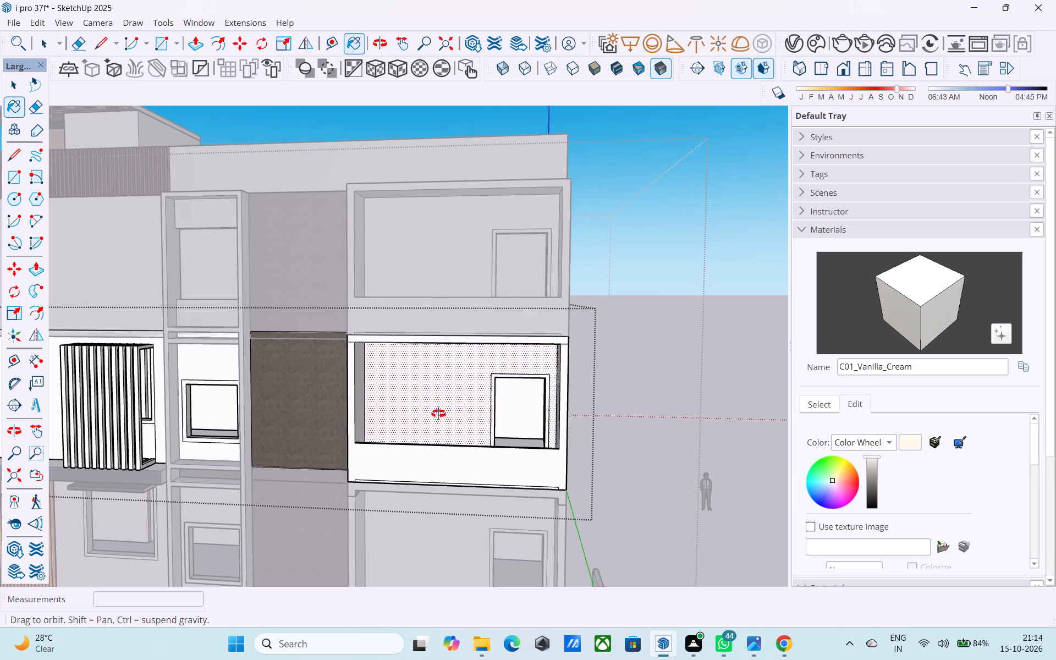
middle_drag(438, 414, 397, 424)
scroll(358, 460, up, 4)
scroll(353, 464, down, 9)
middle_drag(362, 482, 408, 477)
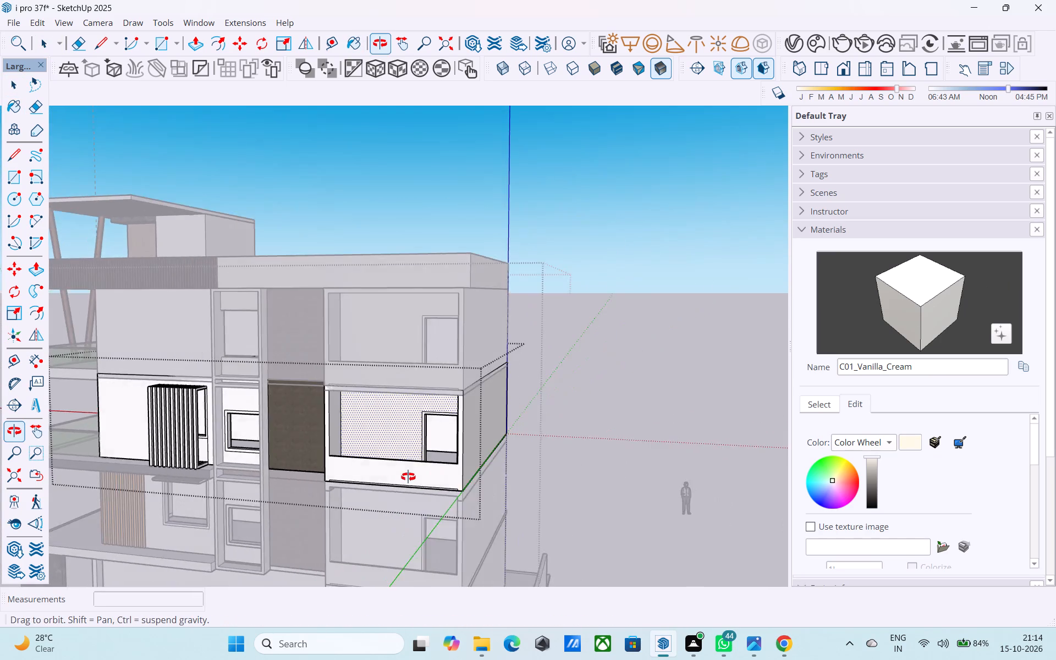
middle_drag(408, 477, 502, 433)
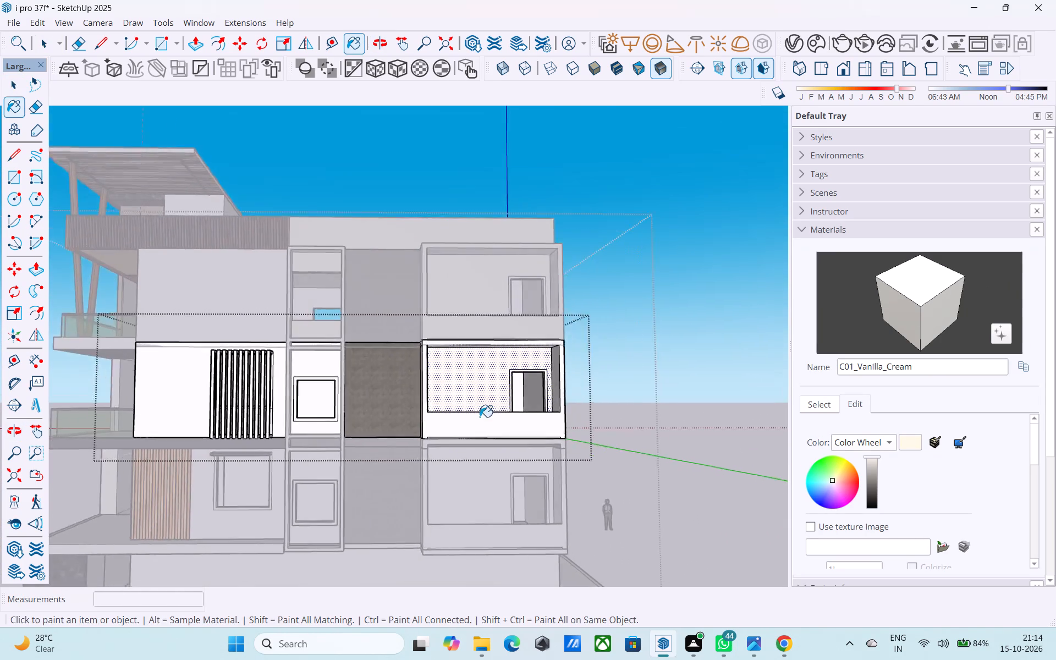
Open the lowest balcony floor's group and paint that balcony's back wall and front parapet with C01_Vanilla_Cream.
scroll(480, 417, down, 5)
scroll(479, 457, up, 4)
key(space)
double_click(466, 453)
middle_drag(466, 453, 441, 449)
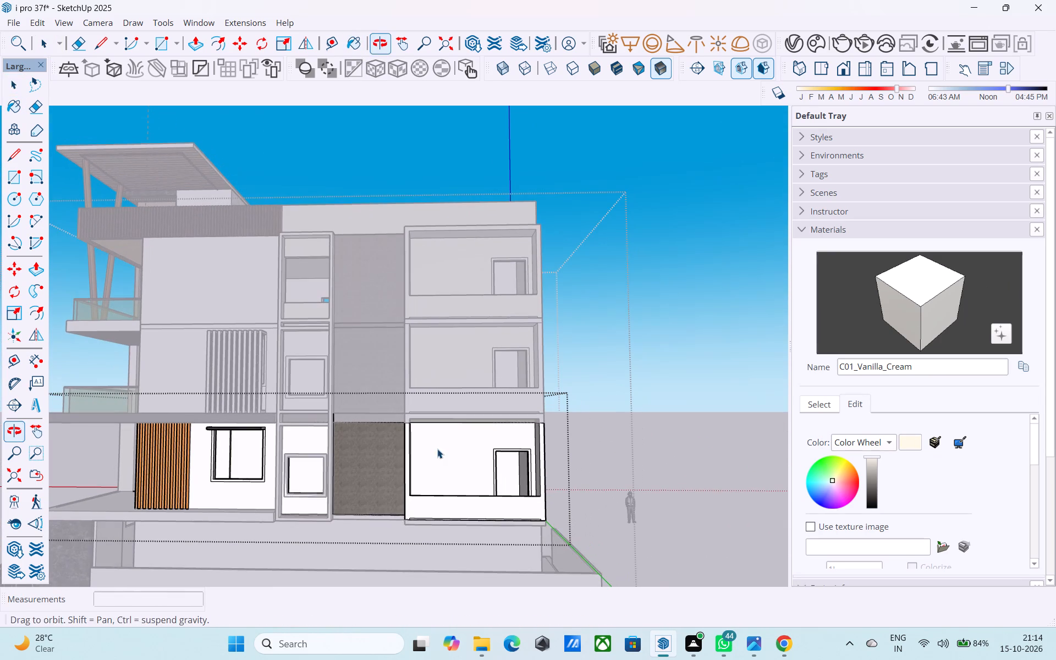
click(437, 449)
click(941, 311)
click(455, 481)
scroll(459, 511, up, 4)
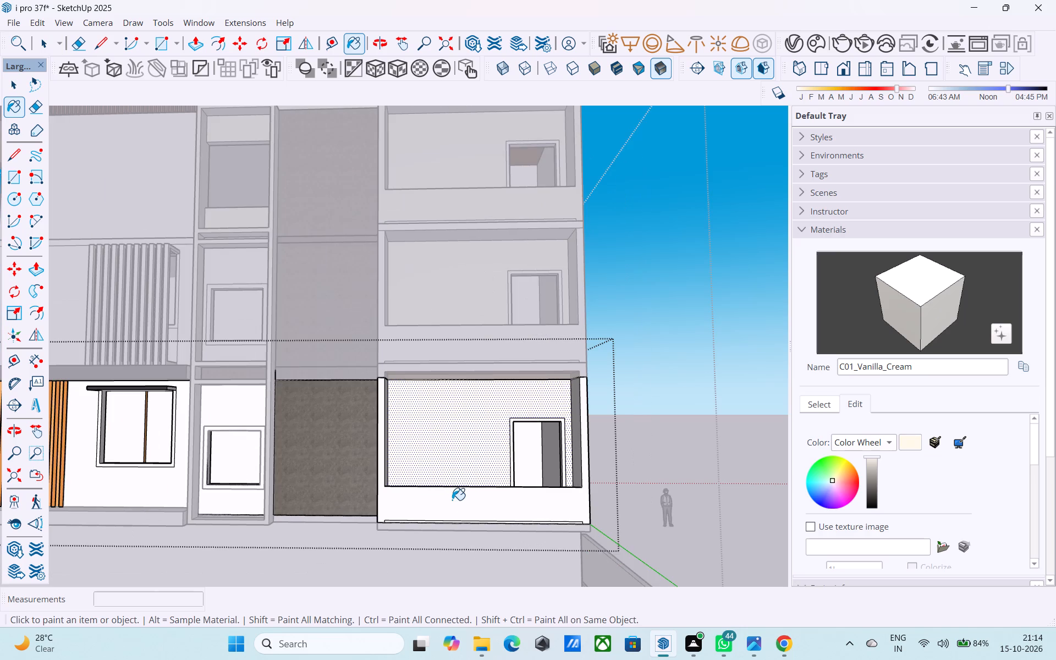
click(452, 500)
middle_drag(441, 499, 263, 560)
scroll(242, 520, down, 8)
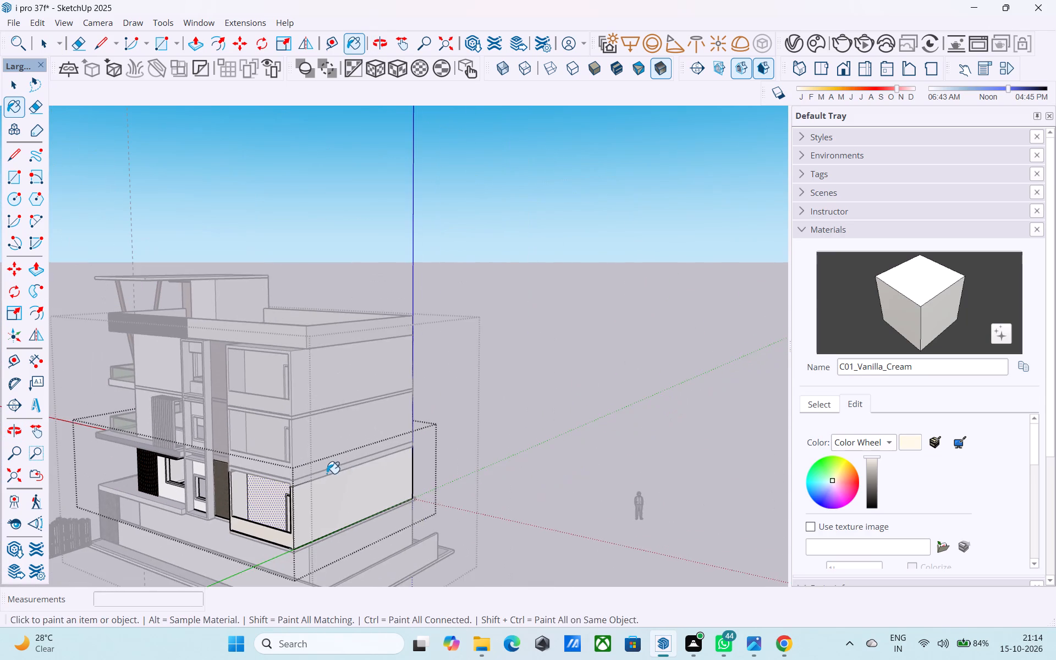
Close the floor group and paint the lowest, middle and top balcony-floor groups as wholes with C01_Vanilla_Cream.
key(space)
click(526, 416)
middle_drag(361, 459, 380, 453)
scroll(248, 491, up, 4)
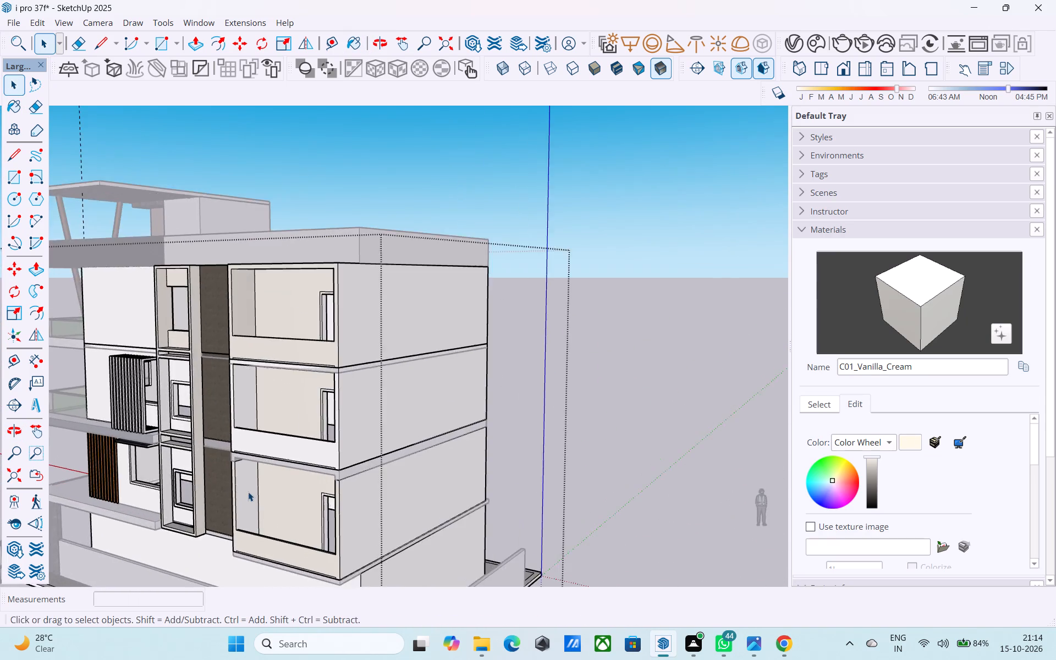
scroll(248, 492, up, 2)
click(938, 299)
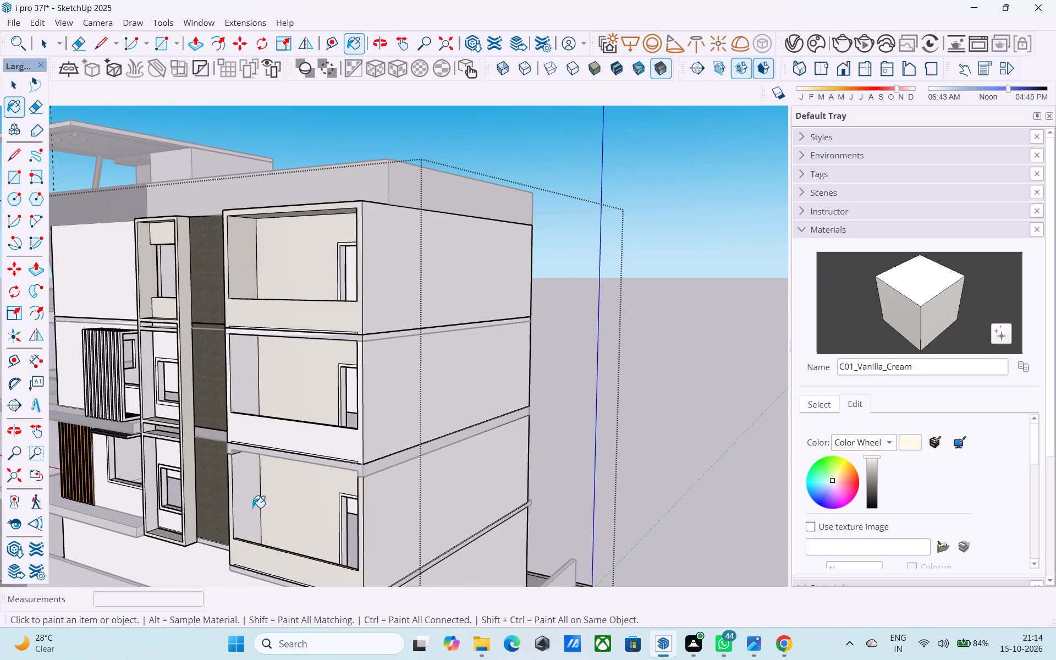
click(252, 508)
scroll(253, 508, down, 5)
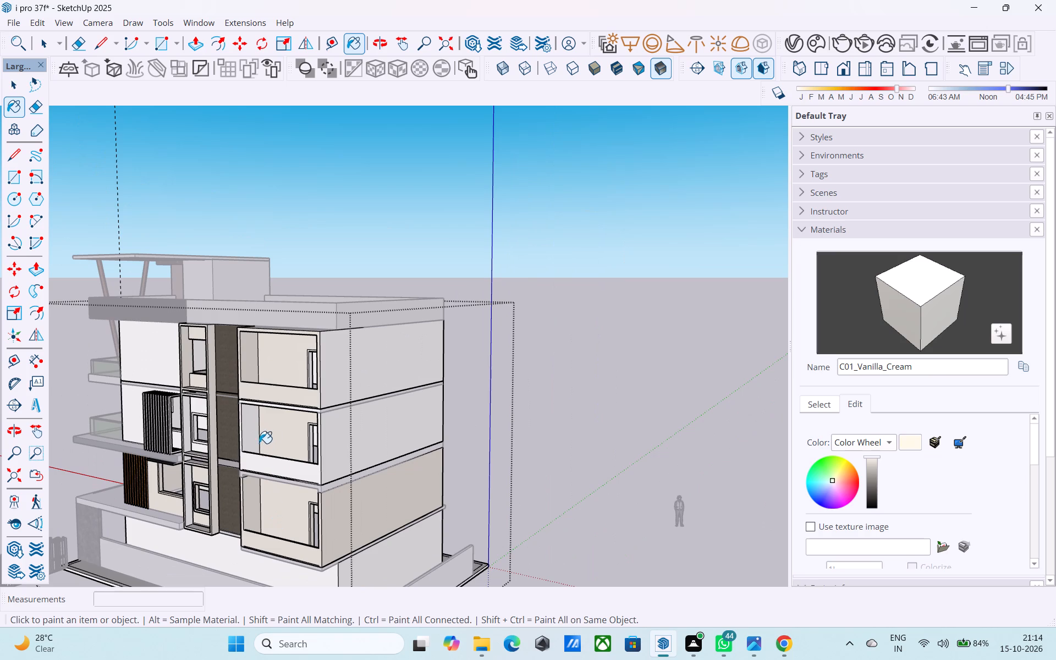
click(255, 440)
middle_drag(256, 441, 710, 436)
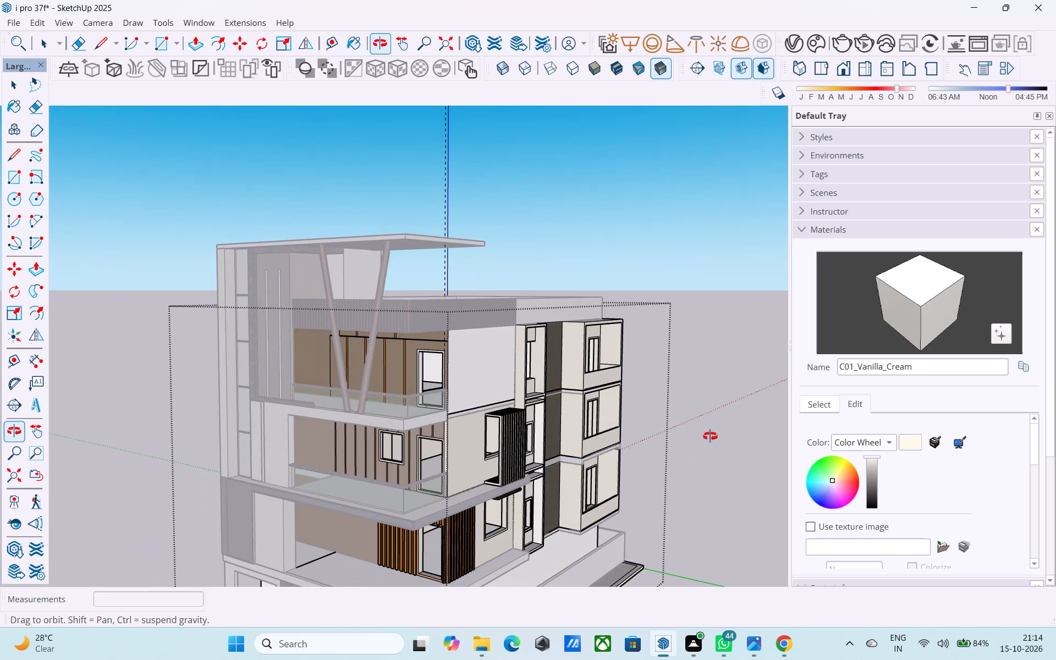
middle_drag(710, 436, 613, 480)
click(382, 412)
Examine the cream-painted side facade, close the open groups and inspect the whole house from the side and front.
middle_drag(550, 419, 412, 415)
scroll(412, 415, down, 3)
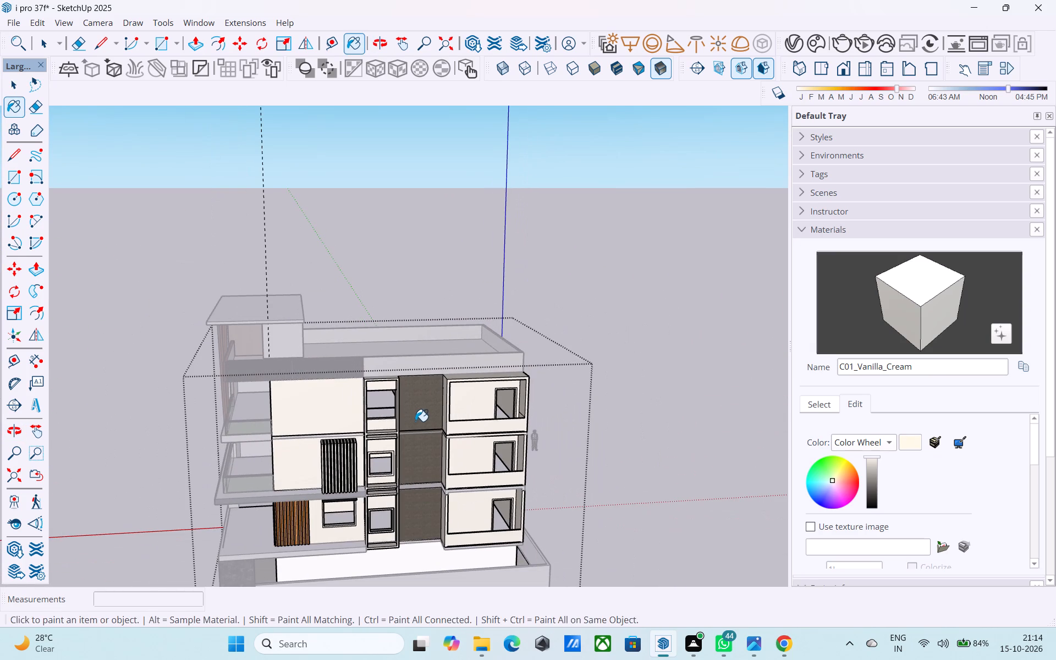
middle_drag(395, 442, 391, 425)
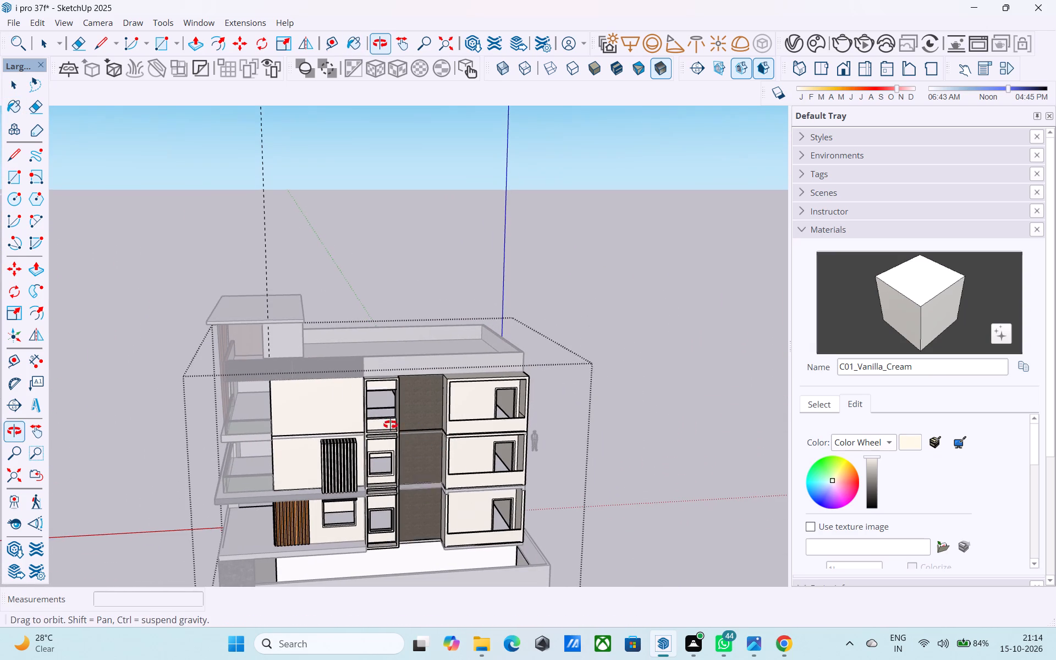
middle_drag(391, 425, 391, 405)
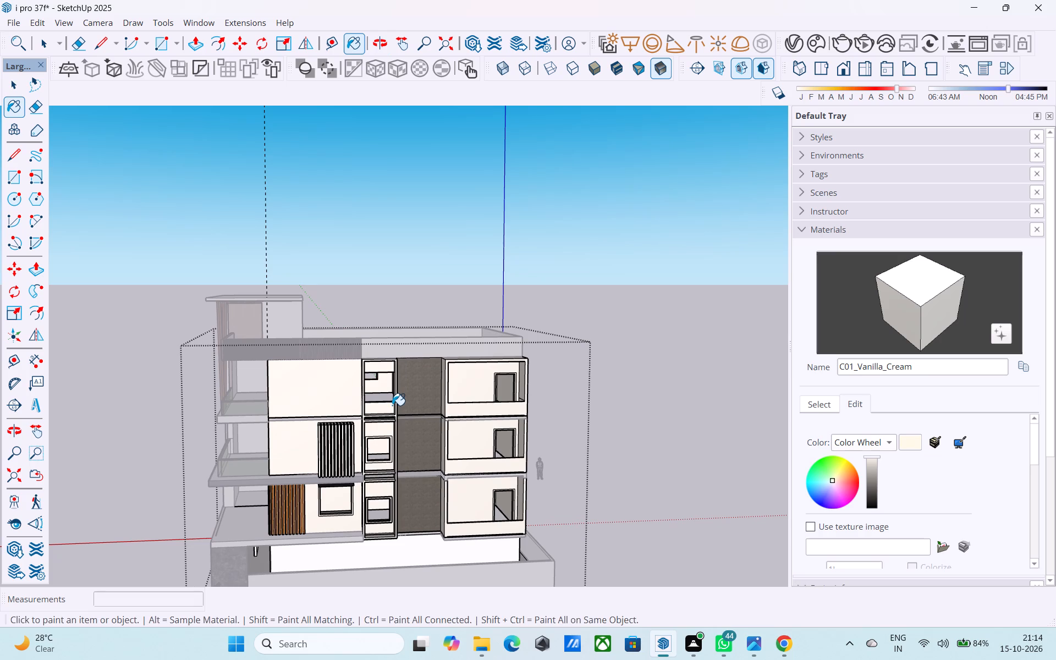
middle_drag(393, 406, 402, 430)
scroll(398, 426, up, 4)
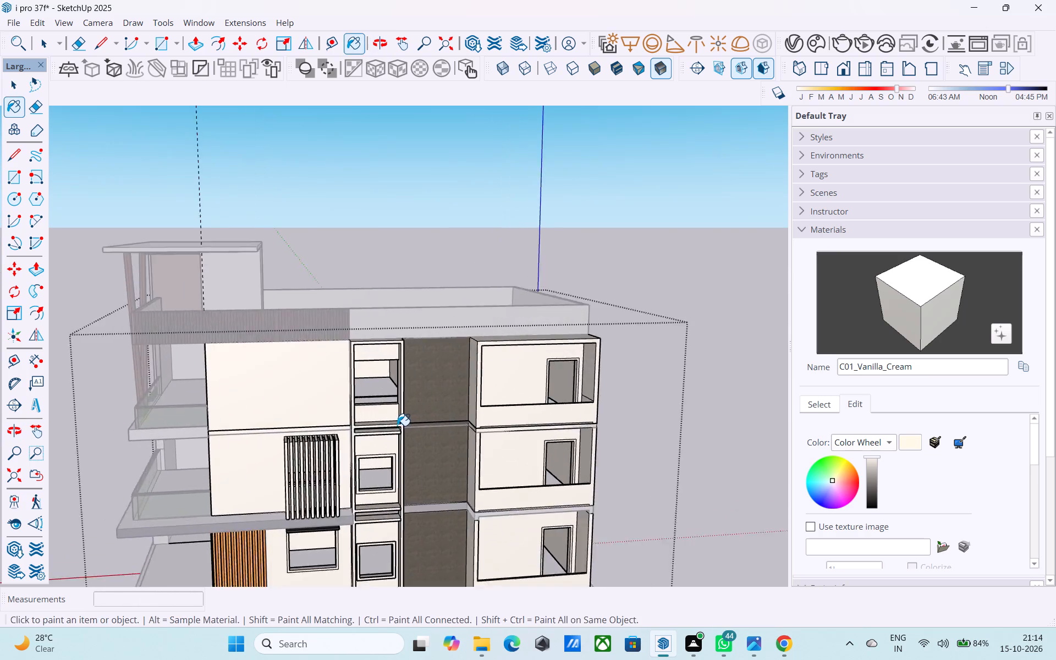
scroll(397, 426, down, 4)
key(space)
middle_drag(397, 426, 432, 427)
click(588, 355)
click(642, 318)
middle_drag(360, 522, 485, 435)
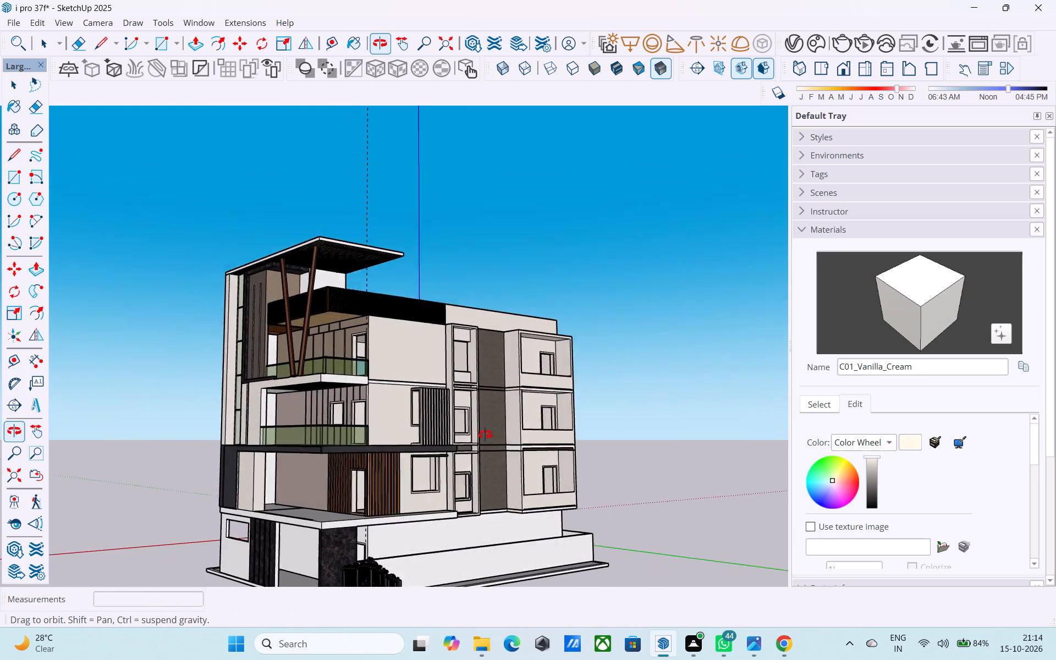
middle_drag(485, 435, 699, 435)
scroll(699, 438, down, 3)
middle_drag(597, 422, 601, 464)
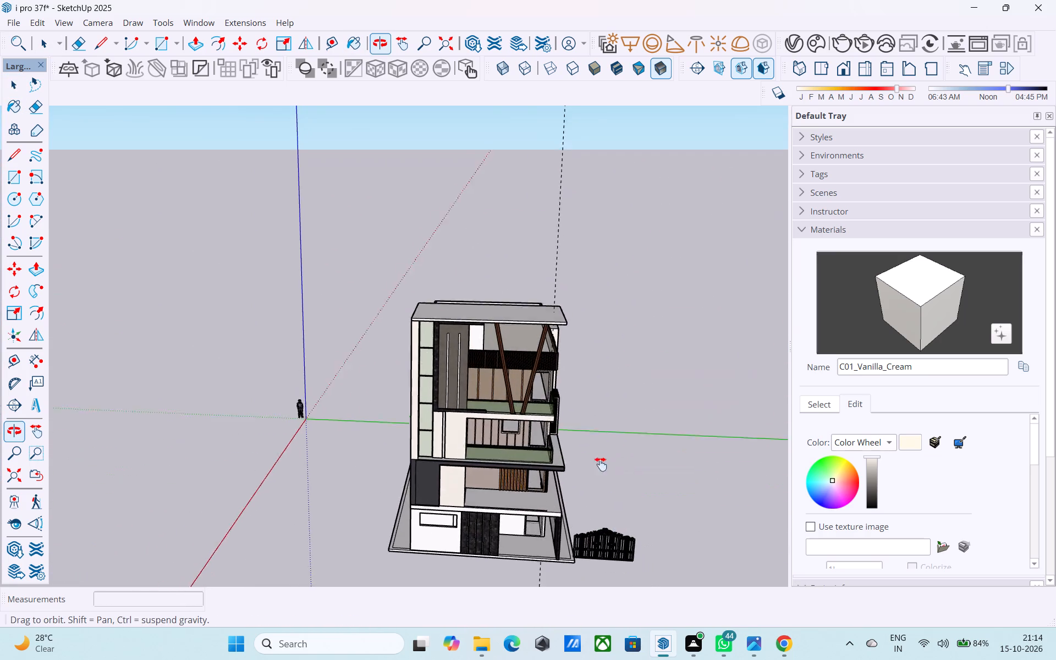
Open the top floor's group and paint the brown wall panels behind the V-shaped columns with C01_Vanilla_Cream.
middle_drag(601, 464, 587, 366)
scroll(587, 366, up, 3)
shift+middle_drag(574, 366, 574, 450)
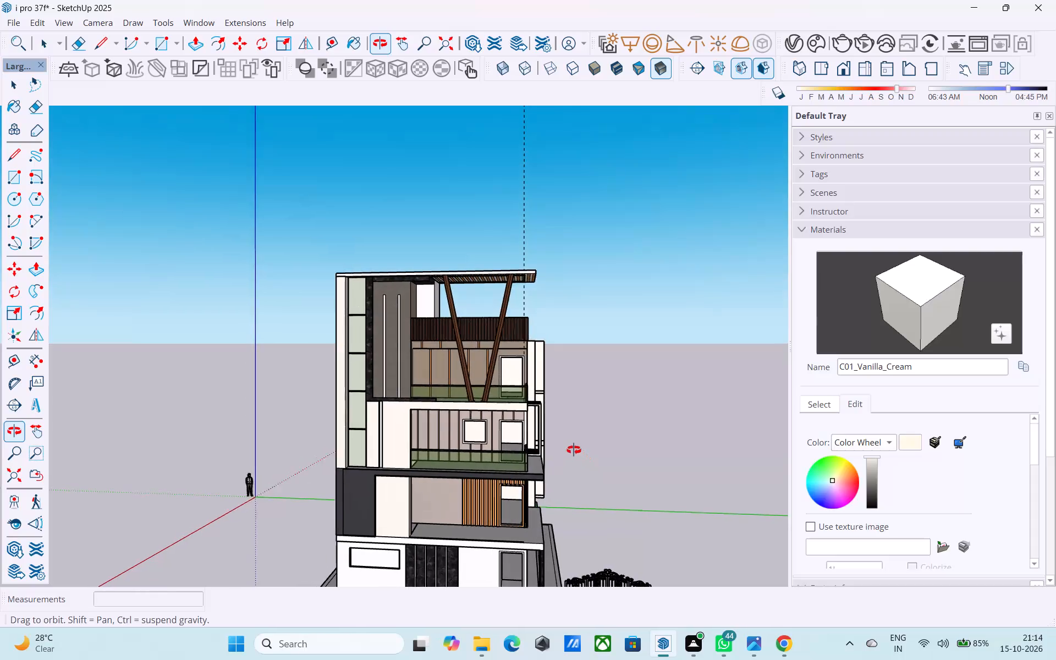
shift+middle_drag(574, 450, 573, 449)
shift+middle_drag(526, 415, 540, 455)
scroll(548, 457, up, 3)
click(894, 305)
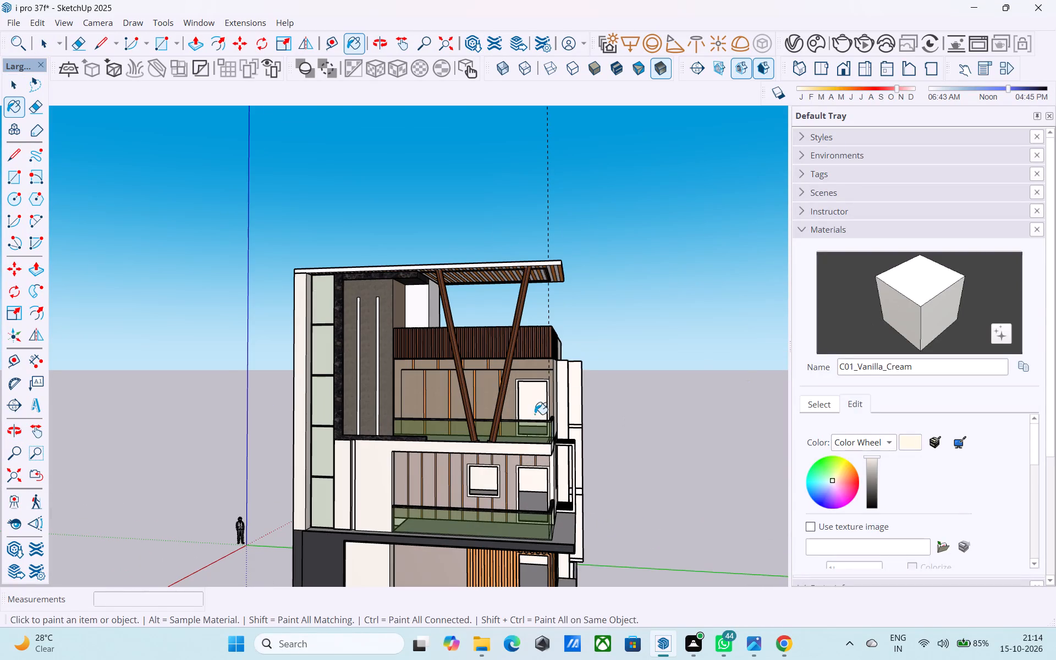
scroll(530, 414, up, 6)
click(505, 402)
middle_drag(520, 400, 415, 447)
key(space)
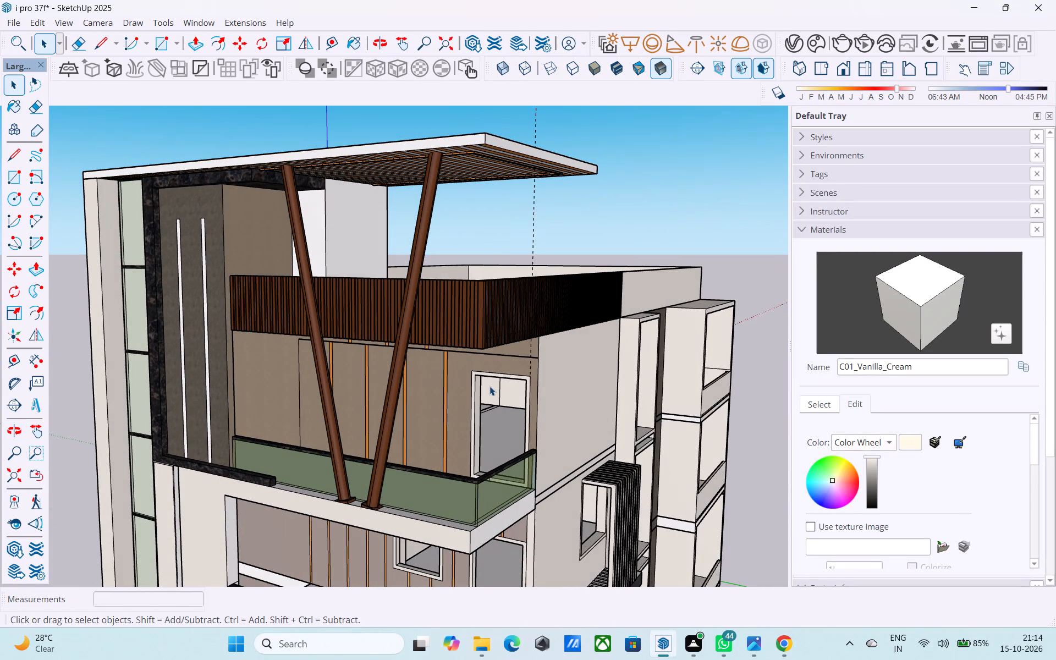
click(490, 386)
double_click(479, 387)
scroll(465, 392, up, 4)
click(465, 392)
double_click(461, 387)
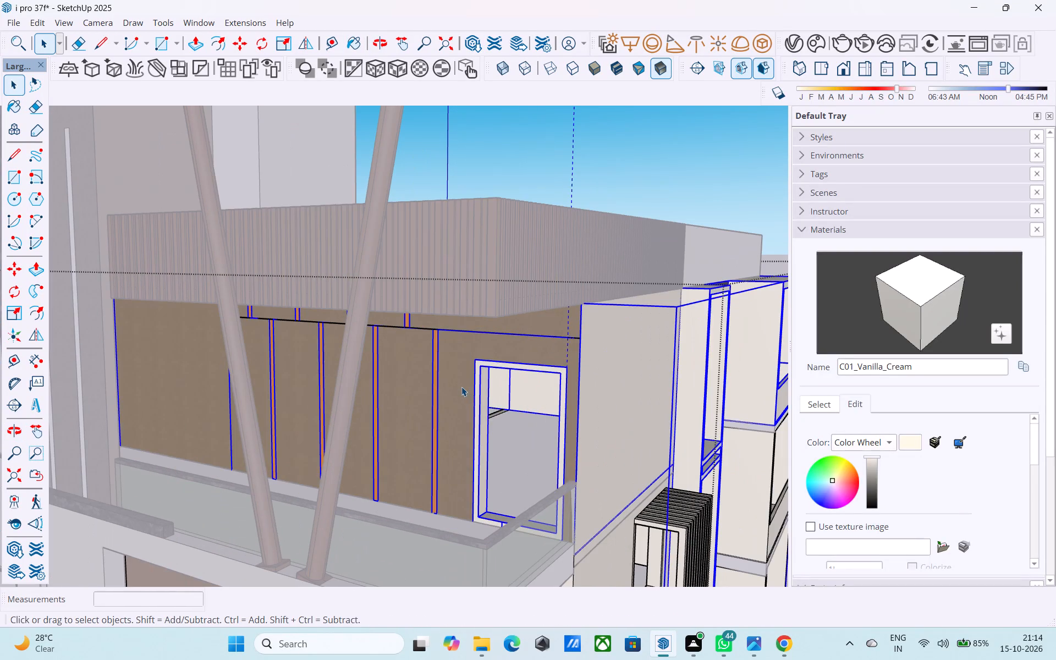
middle_click(461, 386)
click(906, 283)
middle_drag(542, 414, 558, 372)
scroll(475, 384, up, 2)
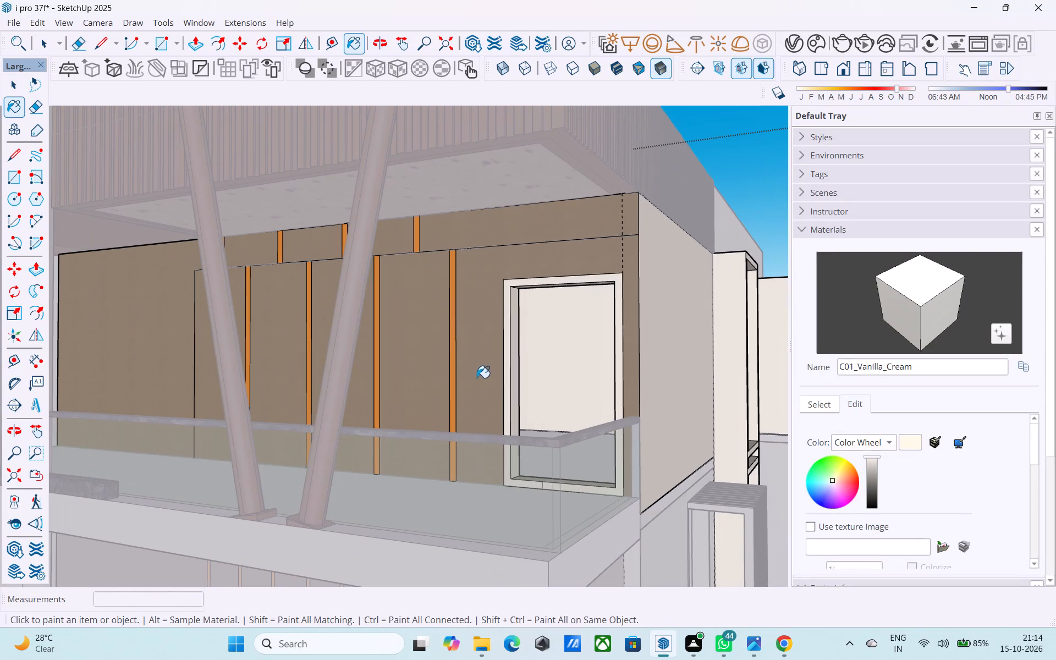
click(477, 377)
click(494, 237)
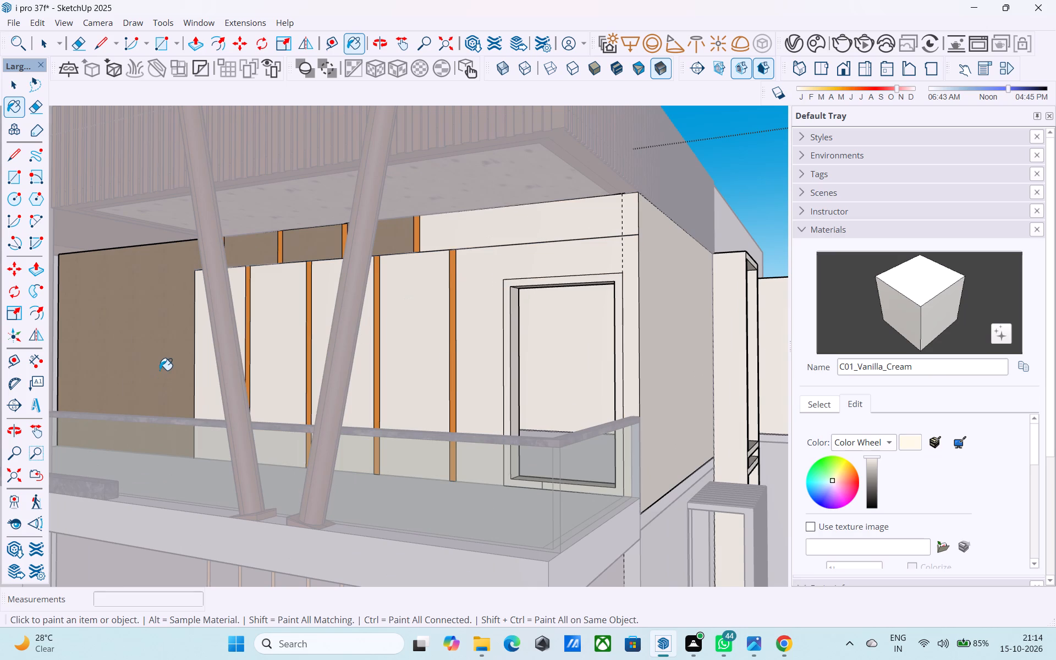
click(159, 370)
click(270, 252)
click(289, 251)
click(403, 234)
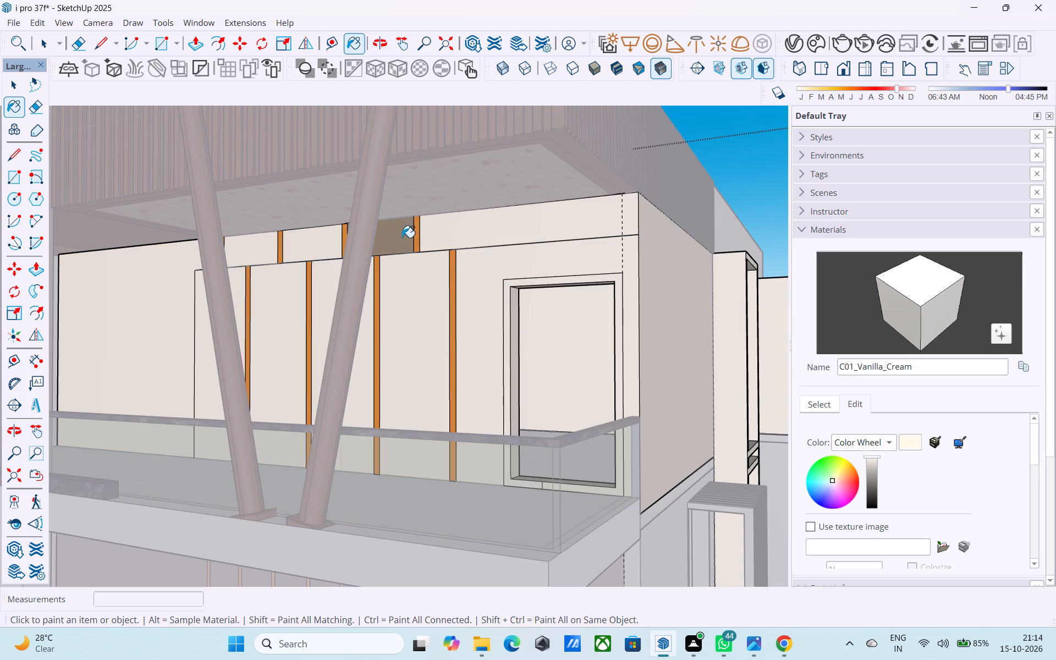
Paint the tall orange strips between the top-floor balcony wall panels with C01_Vanilla_Cream.
scroll(407, 314, up, 3)
click(471, 360)
middle_drag(415, 381, 382, 389)
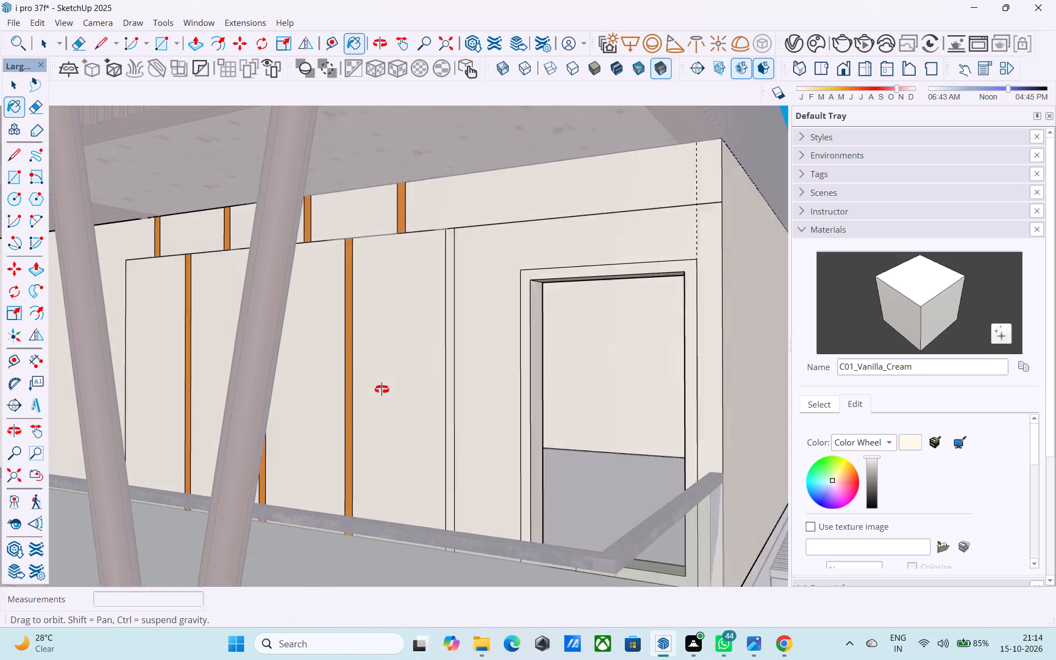
middle_drag(382, 389, 375, 389)
scroll(359, 389, up, 1)
click(293, 374)
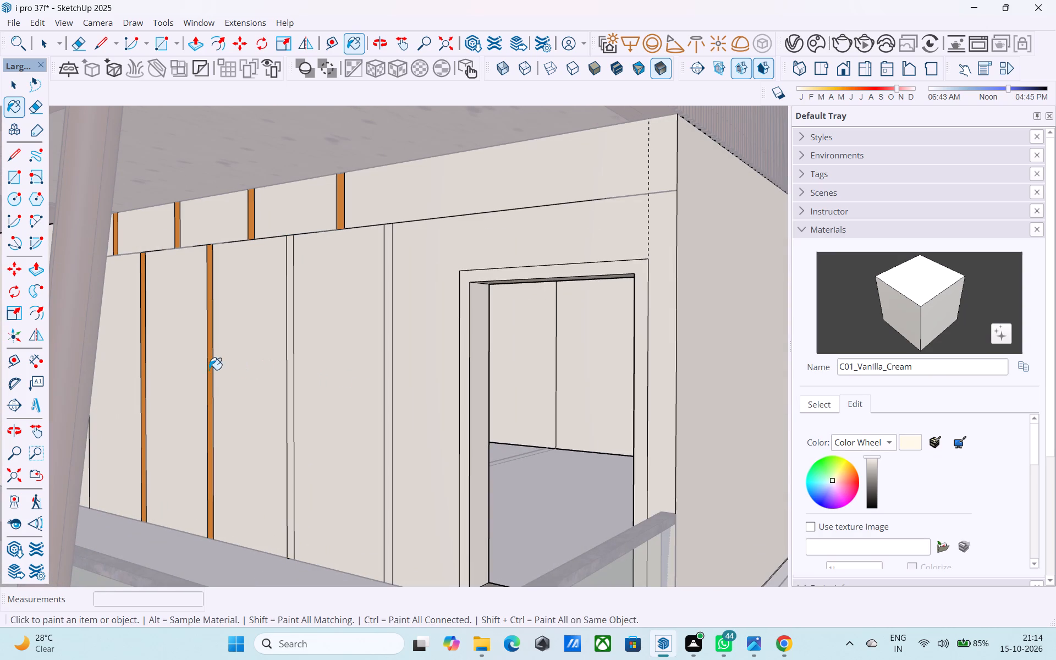
click(209, 370)
click(141, 380)
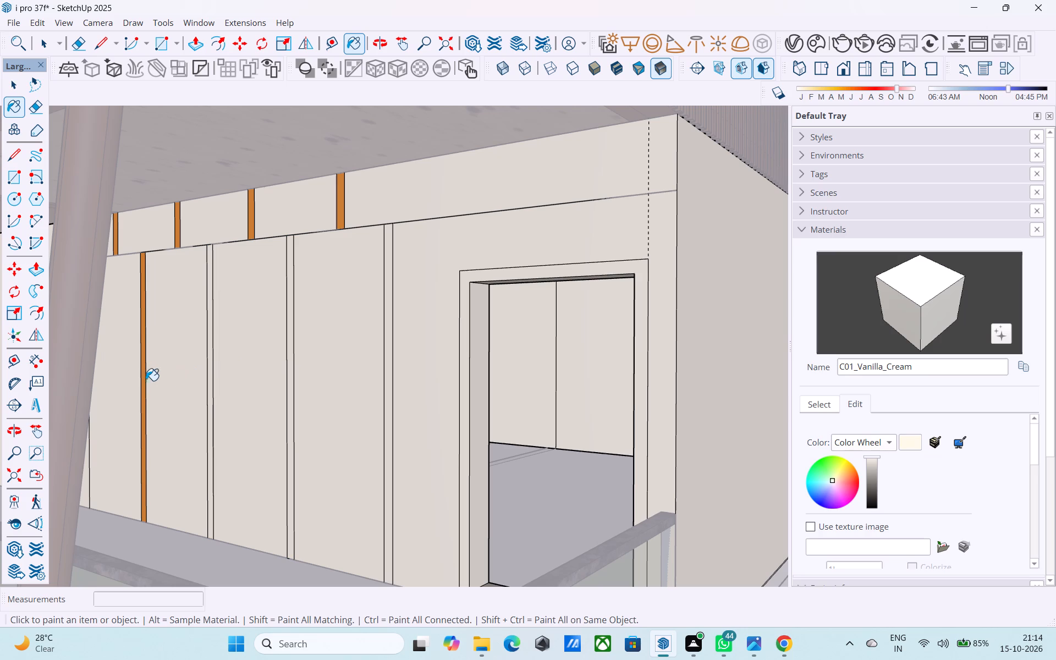
click(142, 381)
Paint the short orange strips in the band above the top-floor balcony wall panels with C01_Vanilla_Cream.
scroll(240, 441, down, 1)
middle_drag(258, 460, 282, 500)
middle_drag(377, 332, 371, 299)
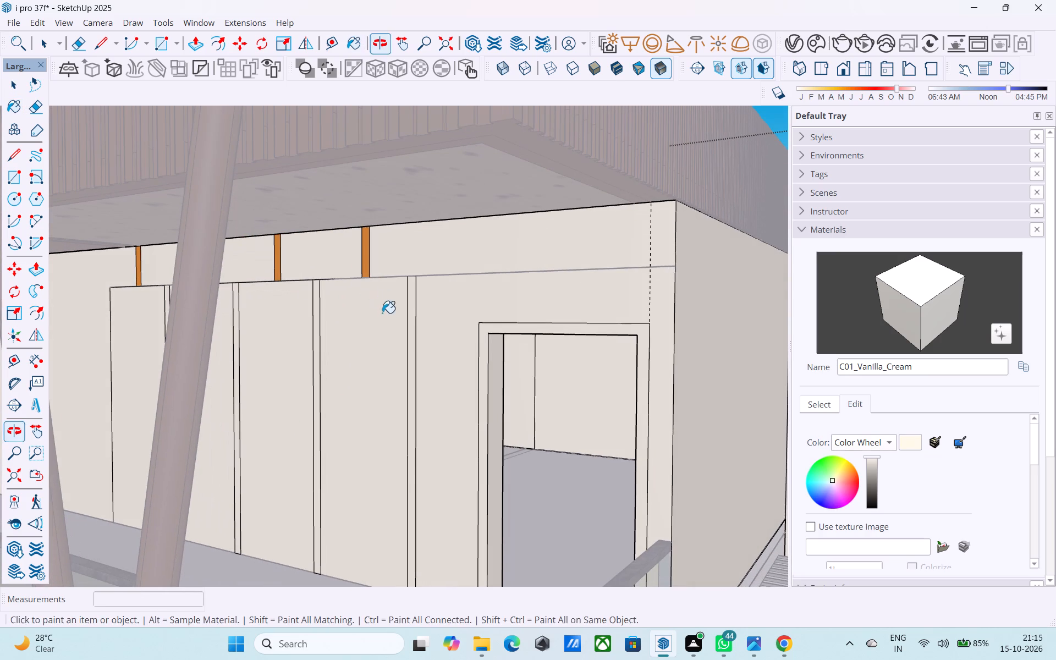
click(366, 261)
click(278, 262)
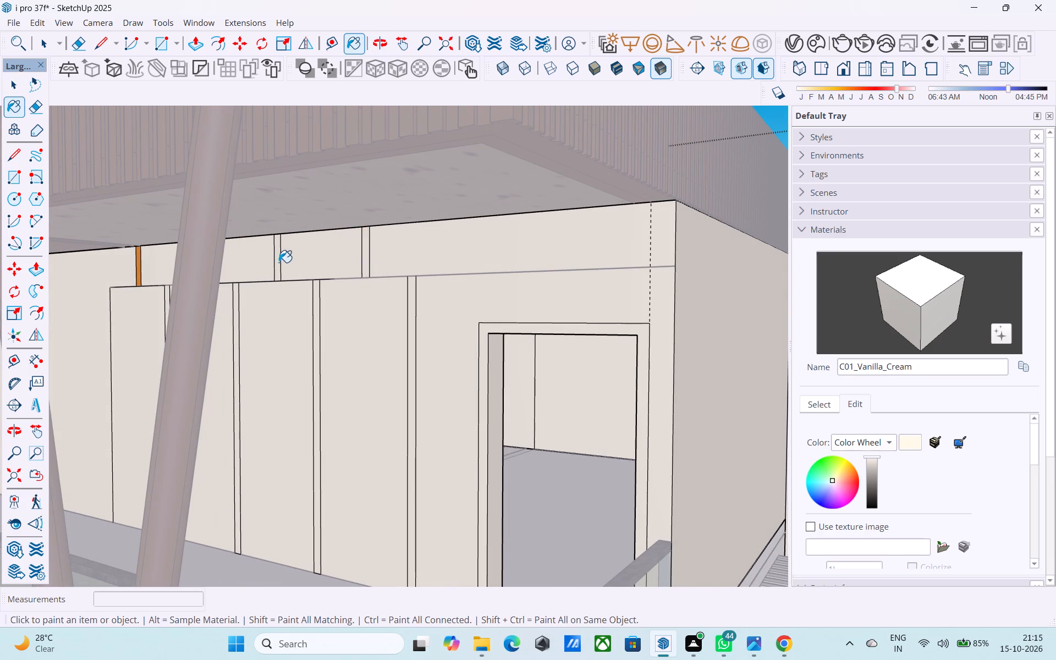
scroll(280, 262, down, 1)
middle_drag(280, 262, 302, 271)
click(229, 272)
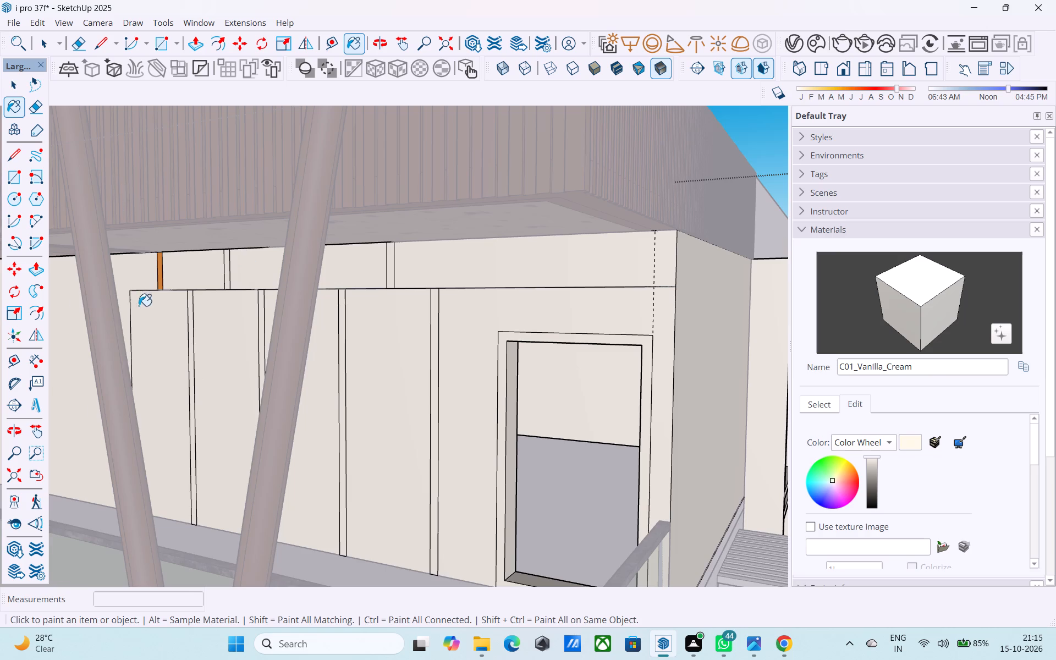
scroll(140, 304, up, 6)
click(172, 263)
Close the top floor's group and save the model.
scroll(173, 261, down, 10)
scroll(173, 263, up, 1)
scroll(180, 278, down, 15)
key(space)
scroll(295, 295, down, 1)
middle_drag(295, 295, 364, 302)
click(459, 262)
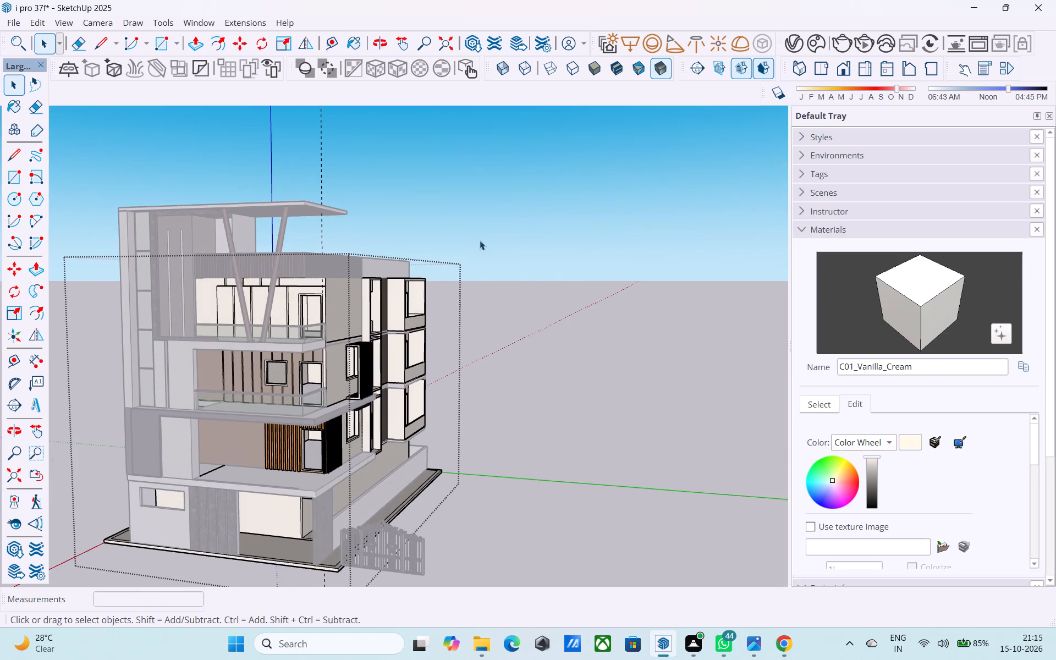
click(480, 240)
key(ctrl+s)
Paint the roof canopy slab above the V-shaped columns with C01_Vanilla_Cream.
middle_drag(400, 261, 486, 285)
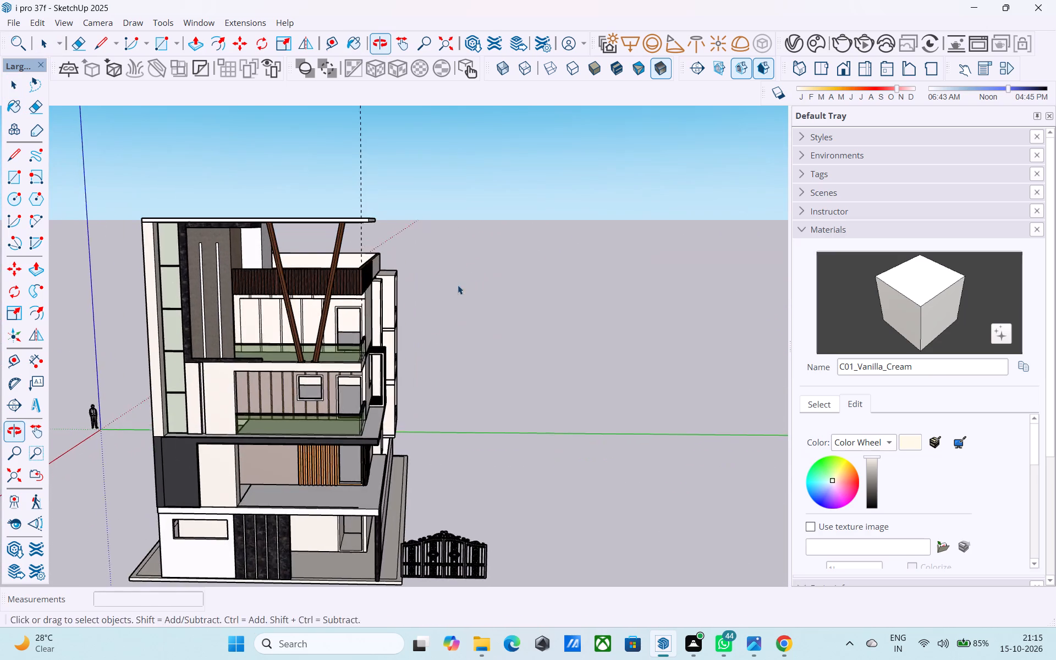
middle_drag(455, 285, 526, 248)
middle_drag(425, 227, 422, 347)
scroll(265, 238, up, 3)
click(272, 259)
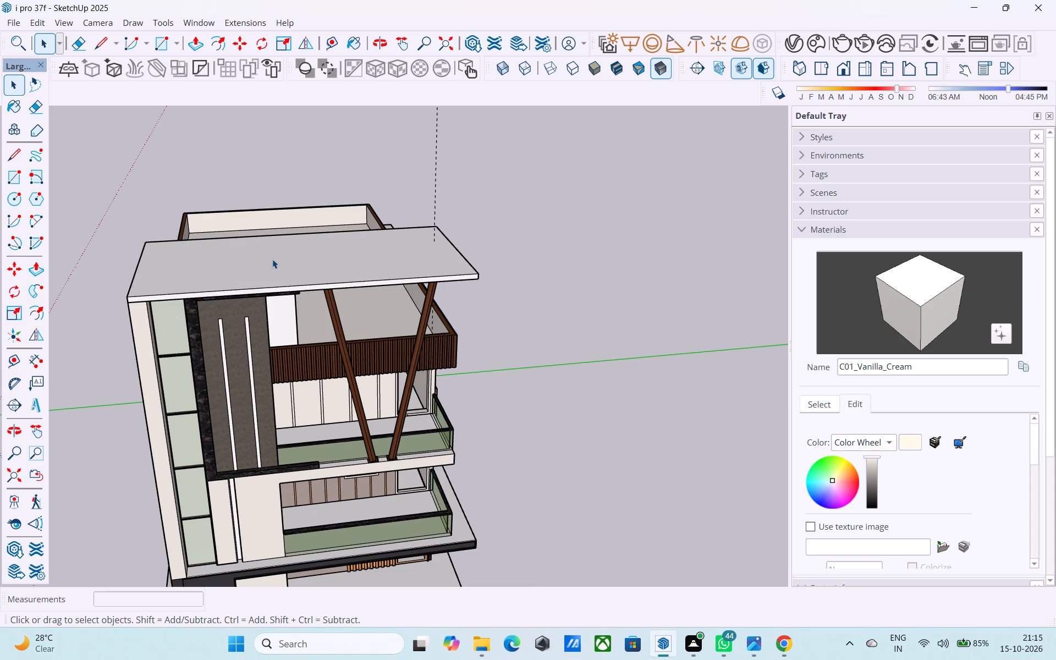
drag(925, 335, 912, 327)
click(230, 269)
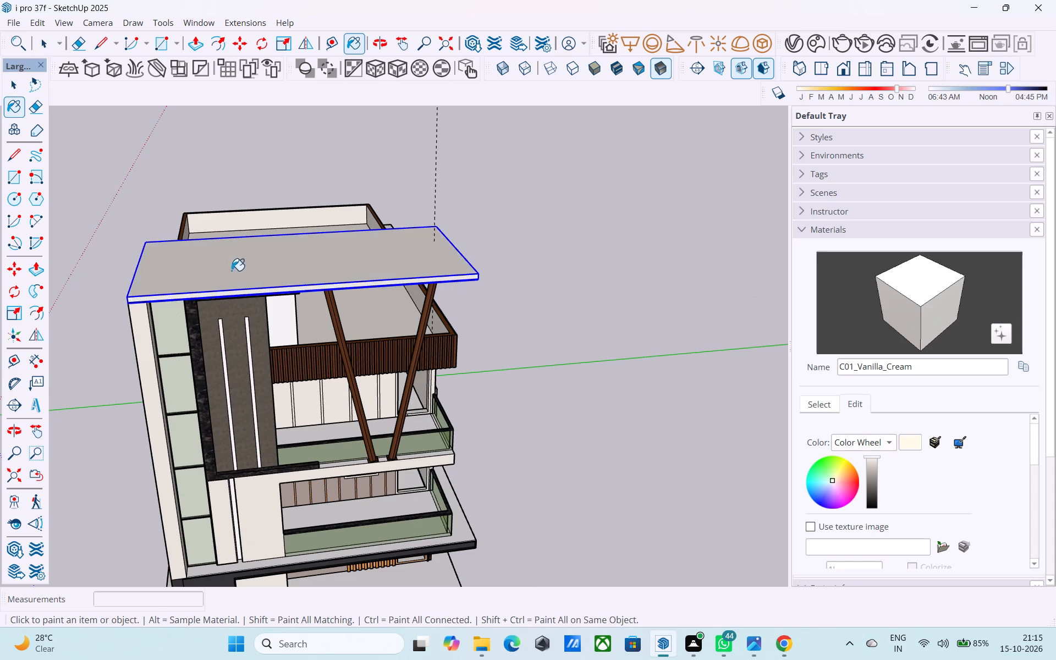
middle_drag(392, 307, 317, 236)
scroll(277, 258, up, 3)
click(263, 261)
Examine the painted house from the front, side, rear and below.
scroll(271, 267, up, 1)
middle_drag(271, 267, 256, 257)
scroll(262, 257, down, 11)
middle_drag(345, 297, 355, 266)
scroll(274, 328, up, 9)
scroll(307, 351, down, 2)
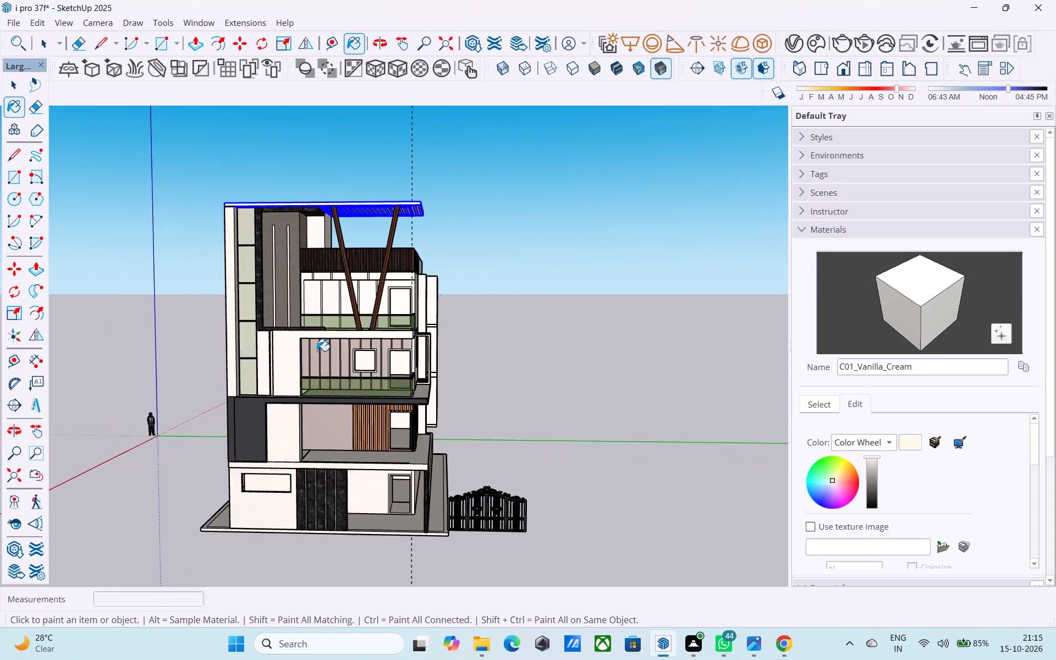
scroll(317, 351, down, 7)
middle_drag(378, 373, 6, 409)
middle_drag(579, 388, 34, 379)
middle_drag(519, 374, 672, 337)
scroll(524, 437, up, 4)
middle_drag(386, 425, 551, 360)
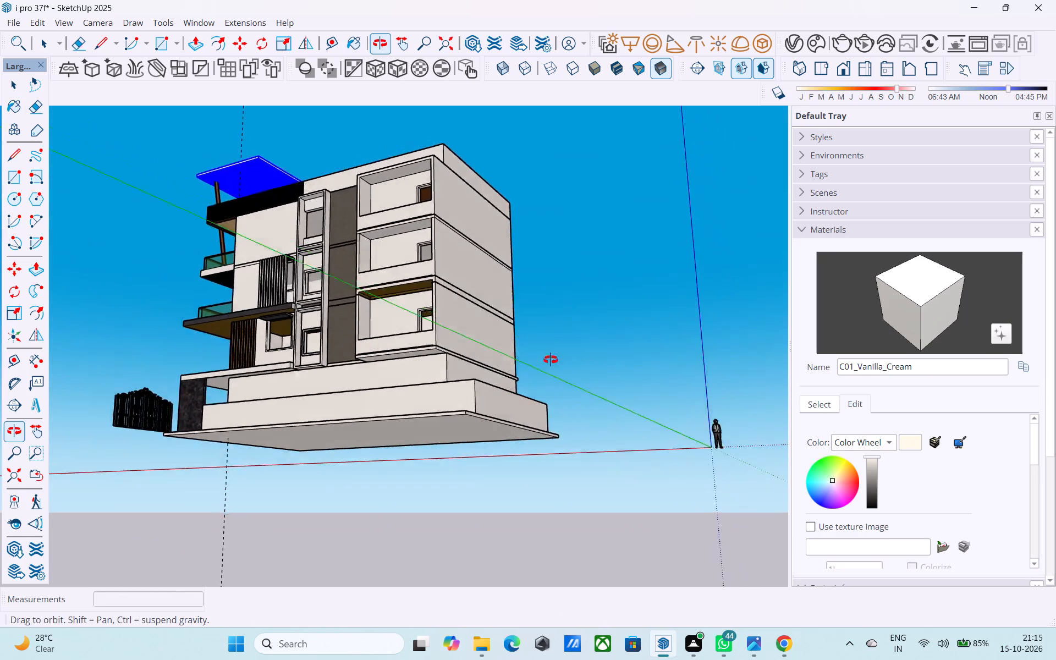
middle_drag(551, 360, 640, 362)
middle_drag(458, 362, 529, 310)
scroll(360, 351, up, 8)
scroll(494, 342, down, 4)
middle_drag(324, 338, 331, 337)
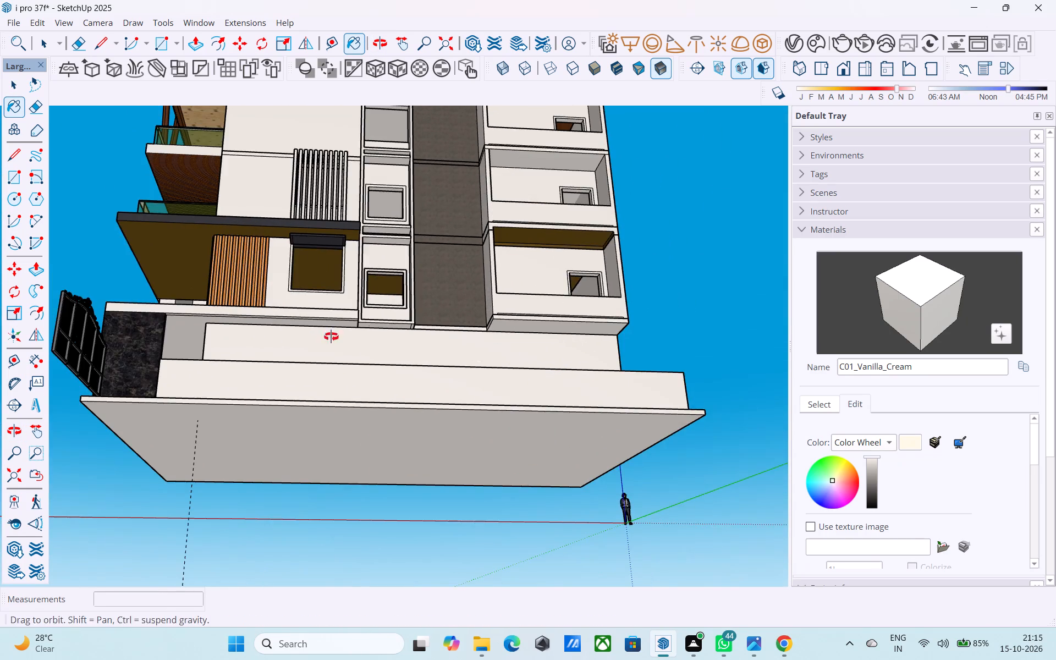
middle_drag(331, 337, 464, 300)
scroll(464, 300, up, 9)
scroll(482, 290, down, 11)
middle_drag(398, 378, 453, 518)
middle_drag(396, 450, 577, 452)
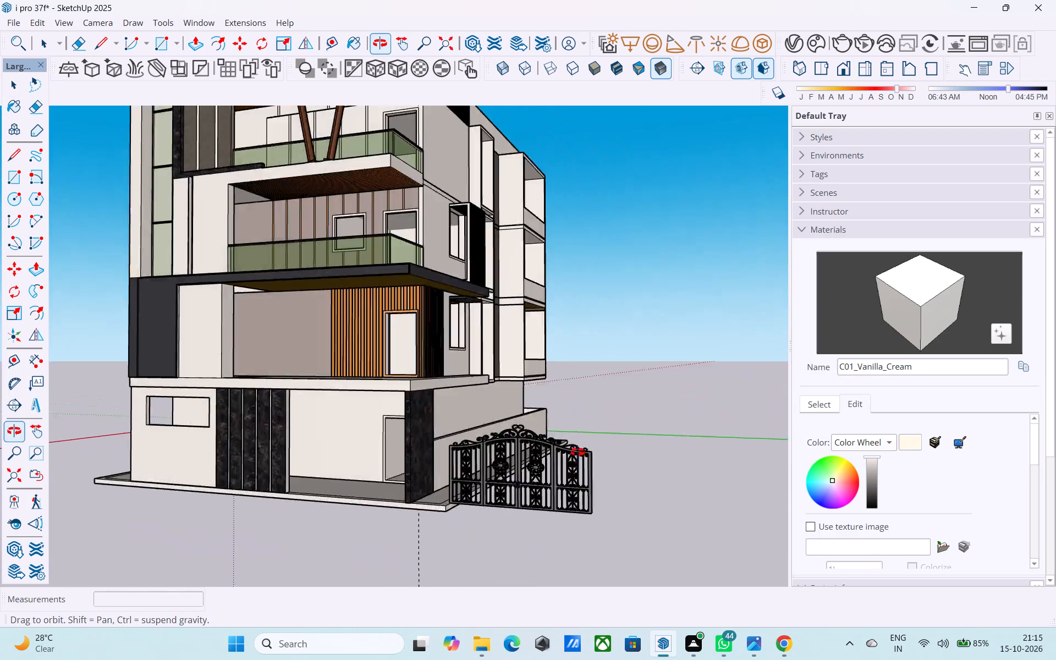
middle_drag(577, 452, 672, 435)
scroll(566, 424, up, 3)
scroll(549, 421, down, 6)
middle_drag(508, 430, 411, 521)
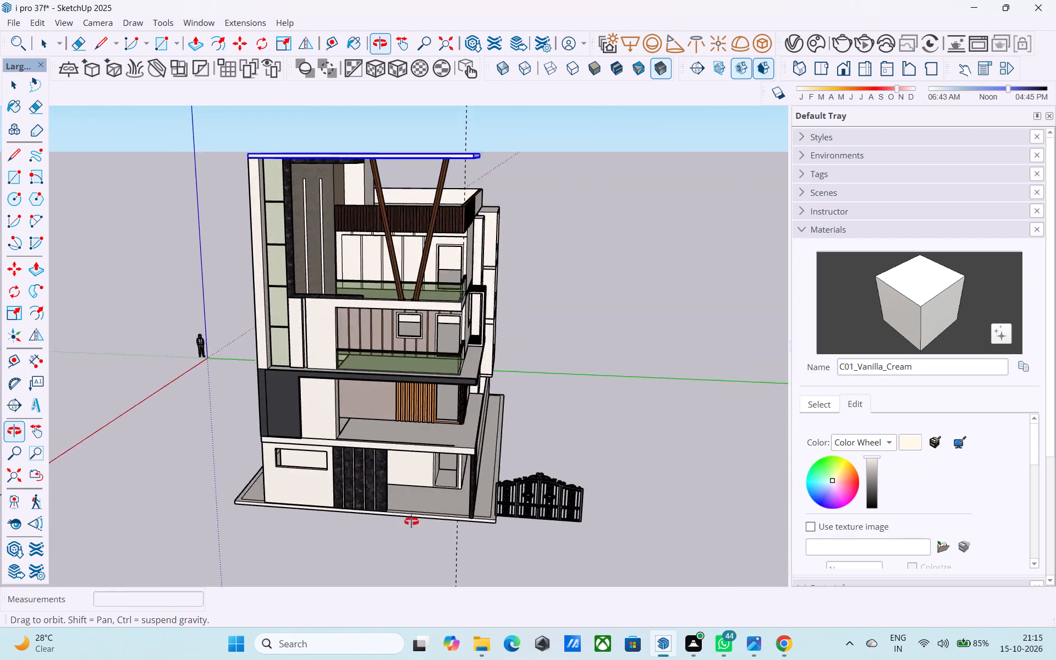
middle_drag(411, 521, 159, 530)
shift+middle_drag(287, 439, 717, 345)
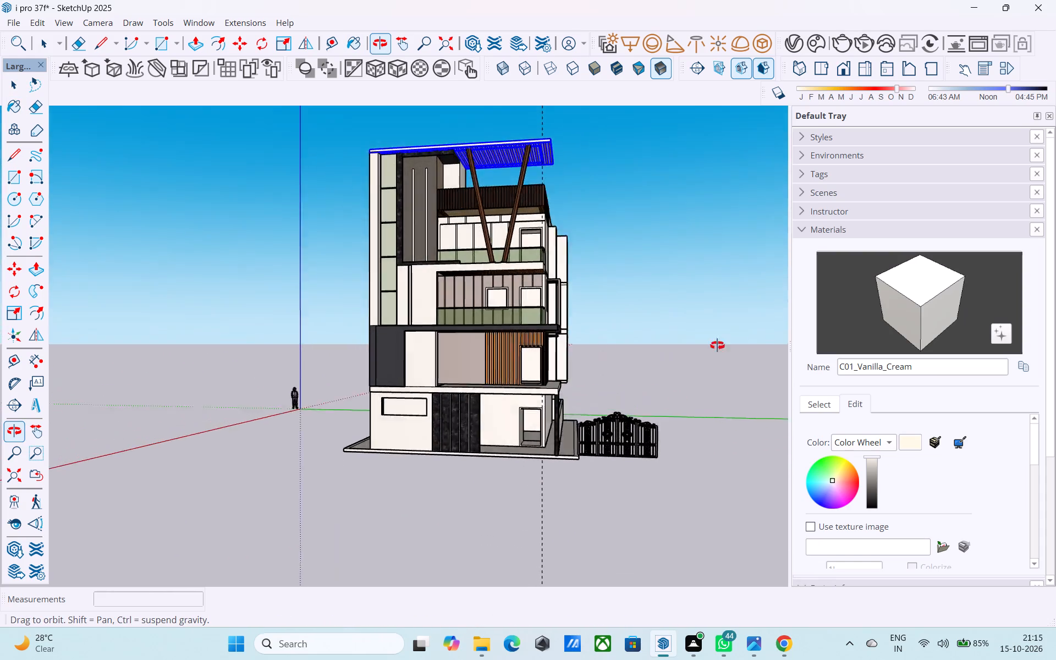
shift+middle_drag(717, 345, 197, 491)
scroll(328, 393, up, 4)
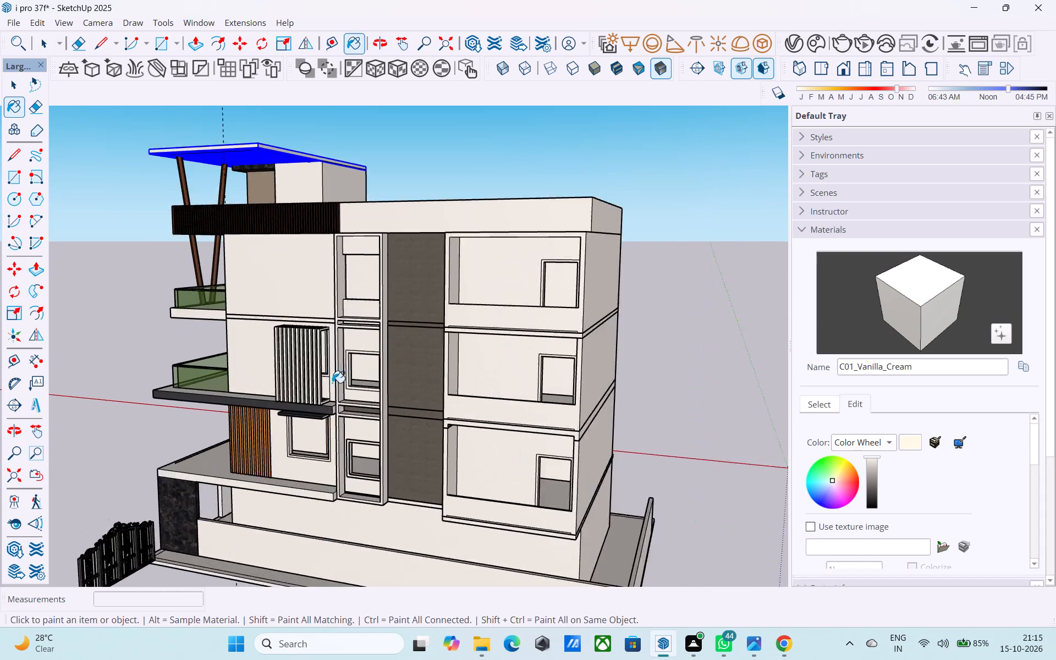
middle_drag(283, 298, 586, 392)
Open the top floor's group and draw a full-height rectangle about 6 ft 1 in by 10 ft on its side wall near the front corner.
key(space)
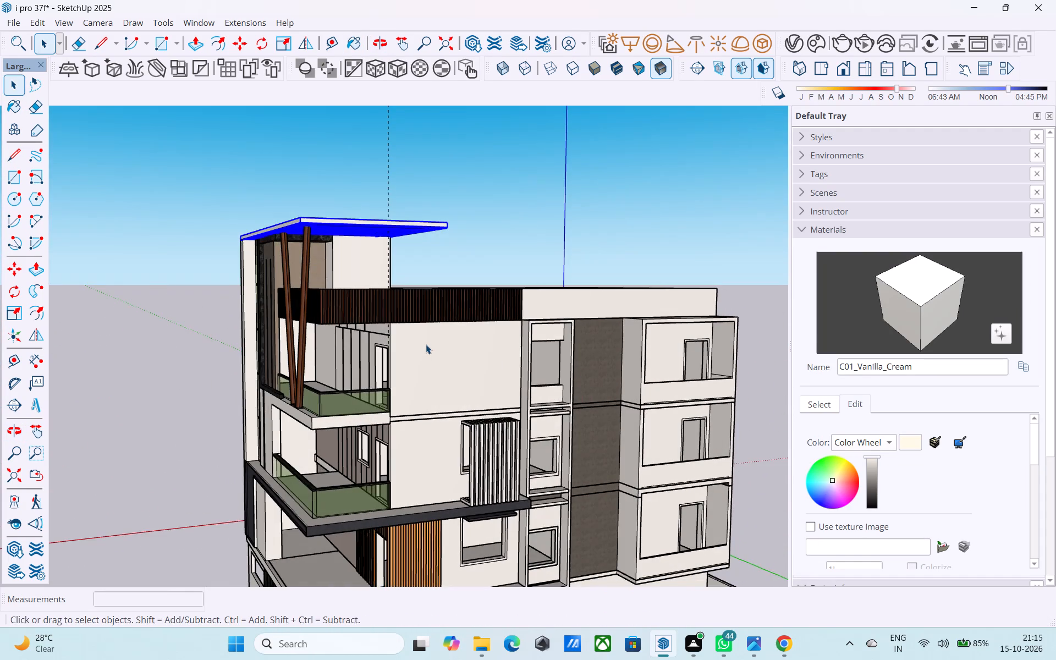
scroll(426, 344, up, 7)
middle_drag(426, 343, 427, 332)
double_click(427, 332)
middle_drag(427, 332, 458, 310)
scroll(458, 310, up, 1)
middle_drag(458, 310, 437, 312)
click(437, 312)
middle_drag(437, 313, 416, 316)
double_click(416, 317)
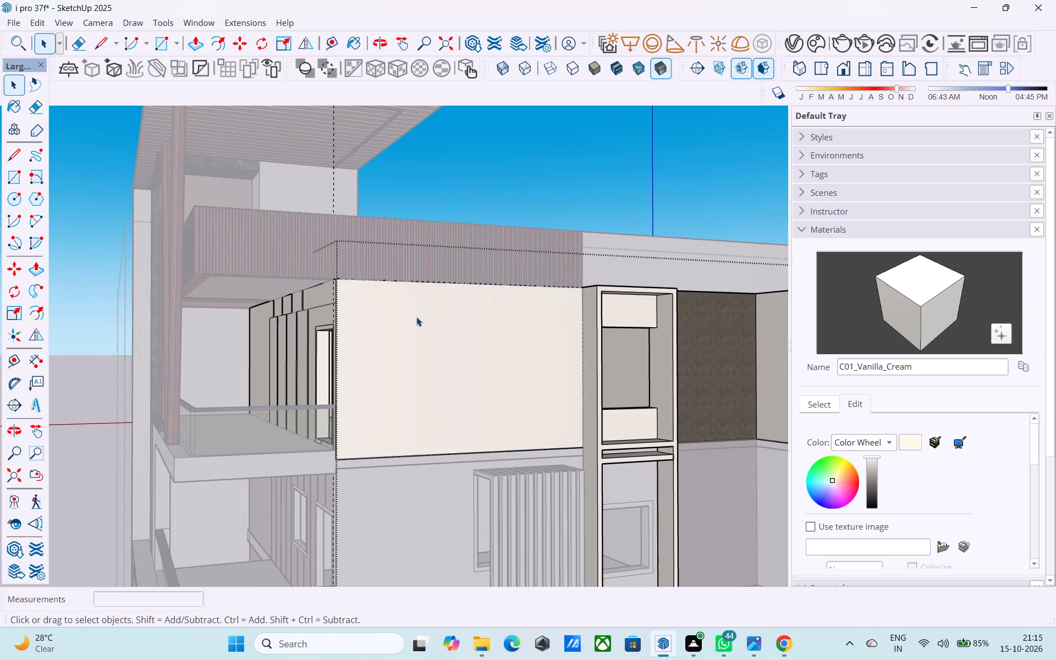
middle_drag(417, 317, 393, 322)
key(r)
click(338, 288)
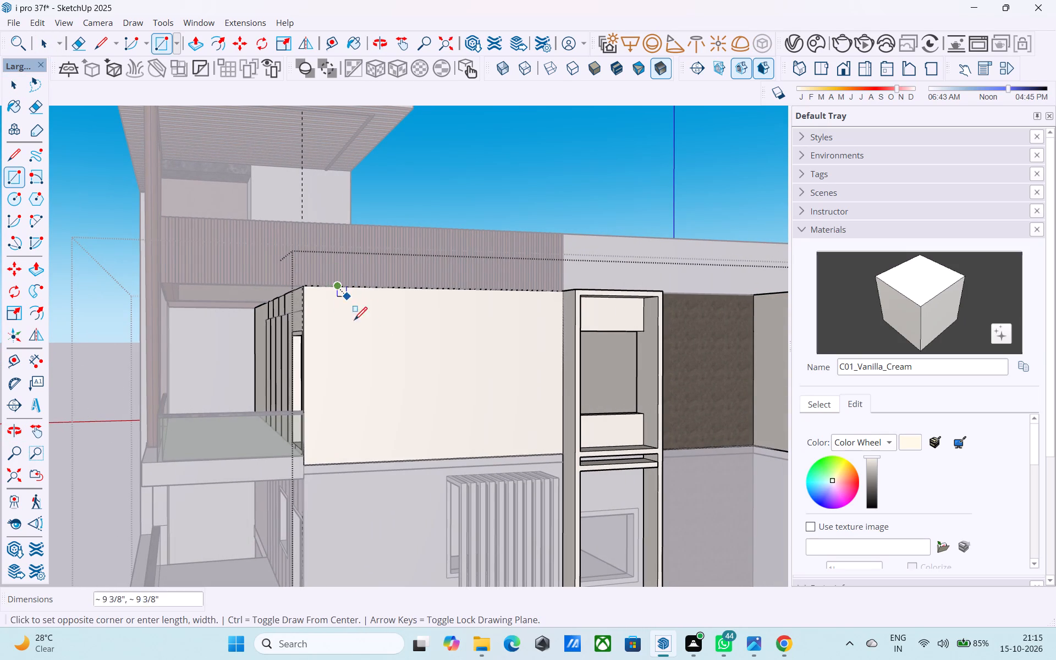
middle_drag(434, 463, 389, 454)
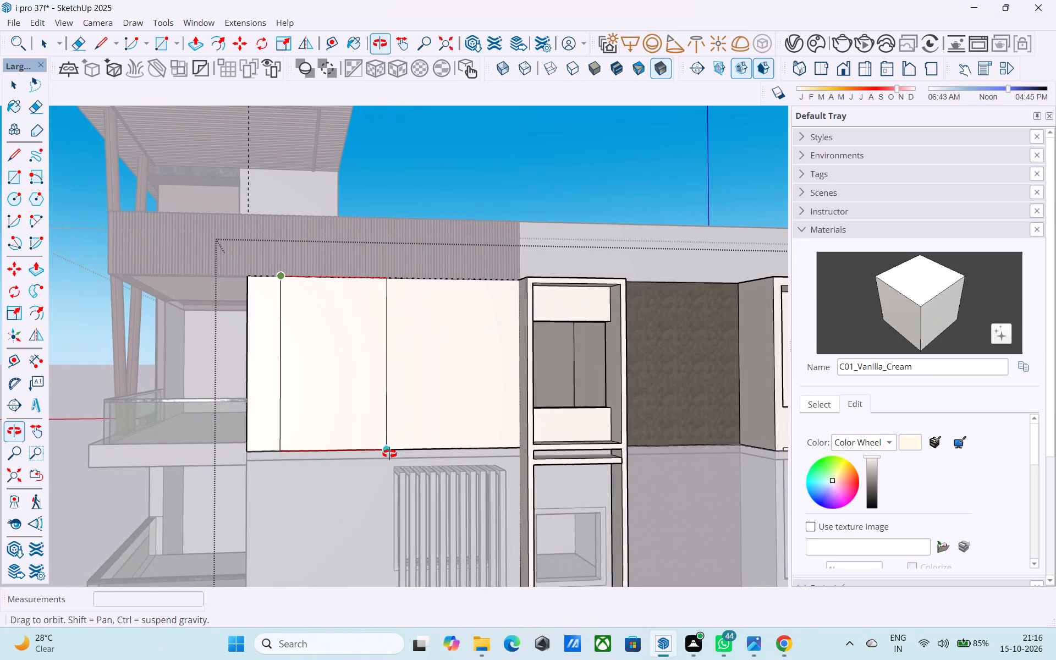
middle_drag(389, 454, 388, 453)
click(384, 452)
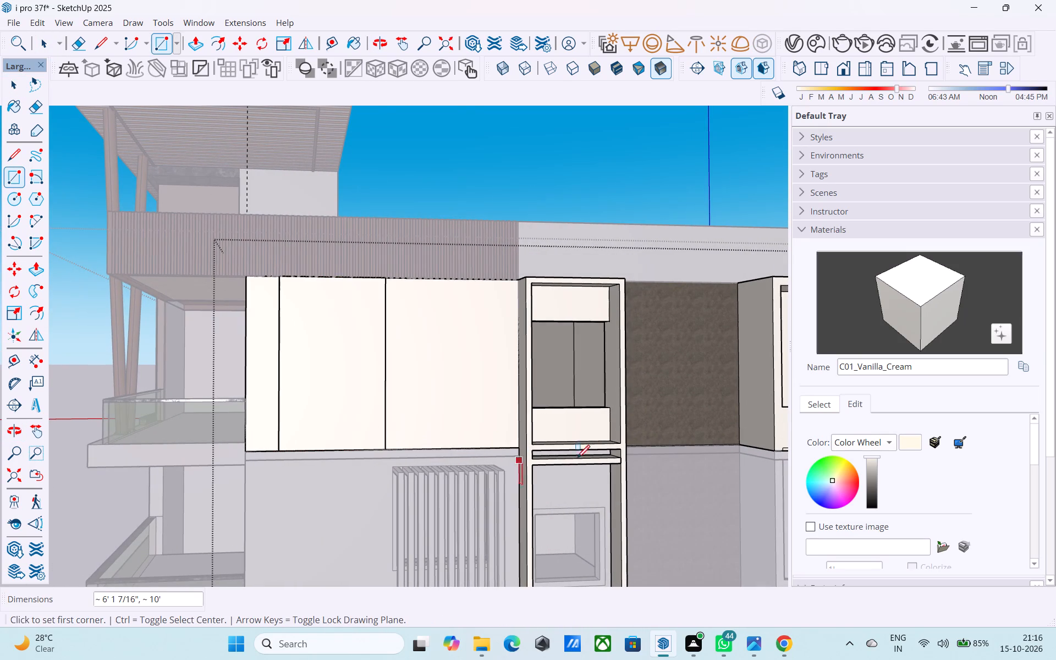
Paint the new rectangular panel on the top floor's side wall with Marble_07_1K.
click(816, 403)
scroll(913, 487, down, 1)
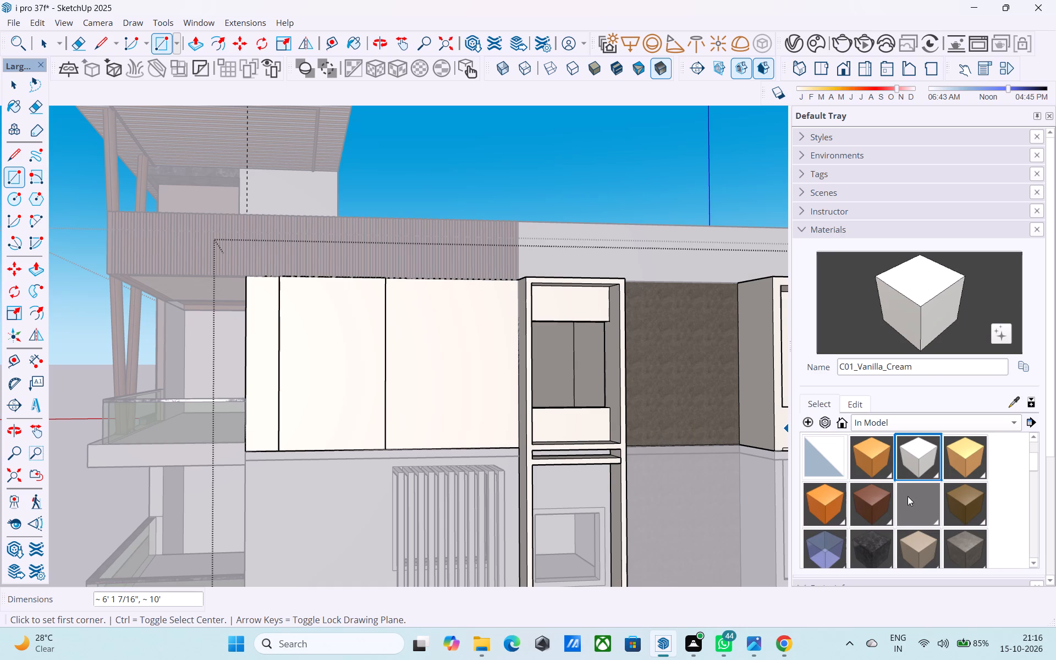
click(881, 551)
click(341, 411)
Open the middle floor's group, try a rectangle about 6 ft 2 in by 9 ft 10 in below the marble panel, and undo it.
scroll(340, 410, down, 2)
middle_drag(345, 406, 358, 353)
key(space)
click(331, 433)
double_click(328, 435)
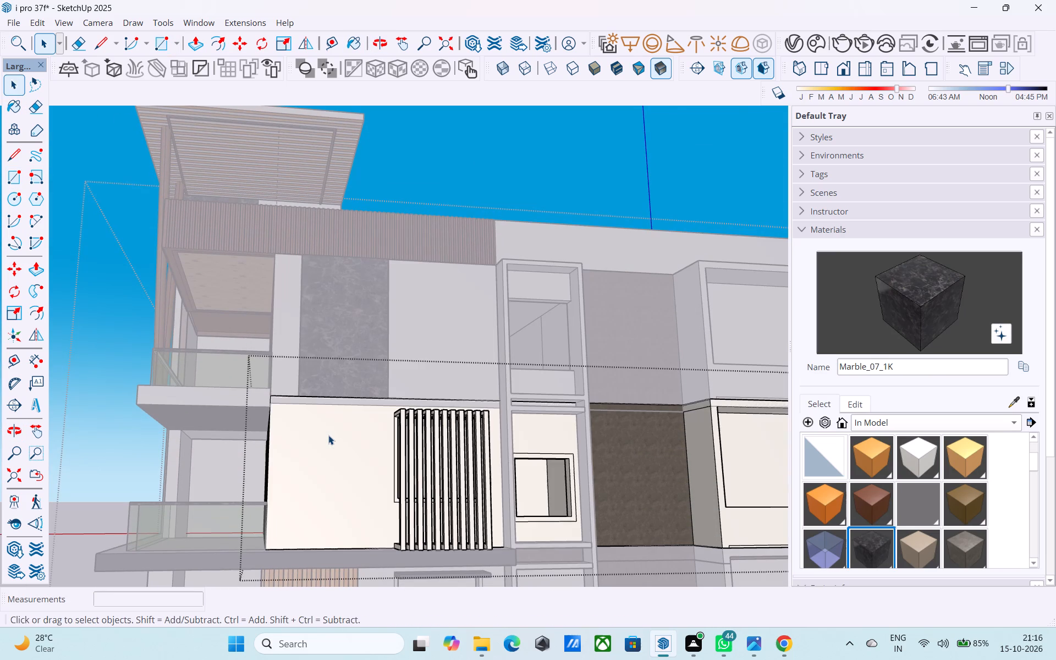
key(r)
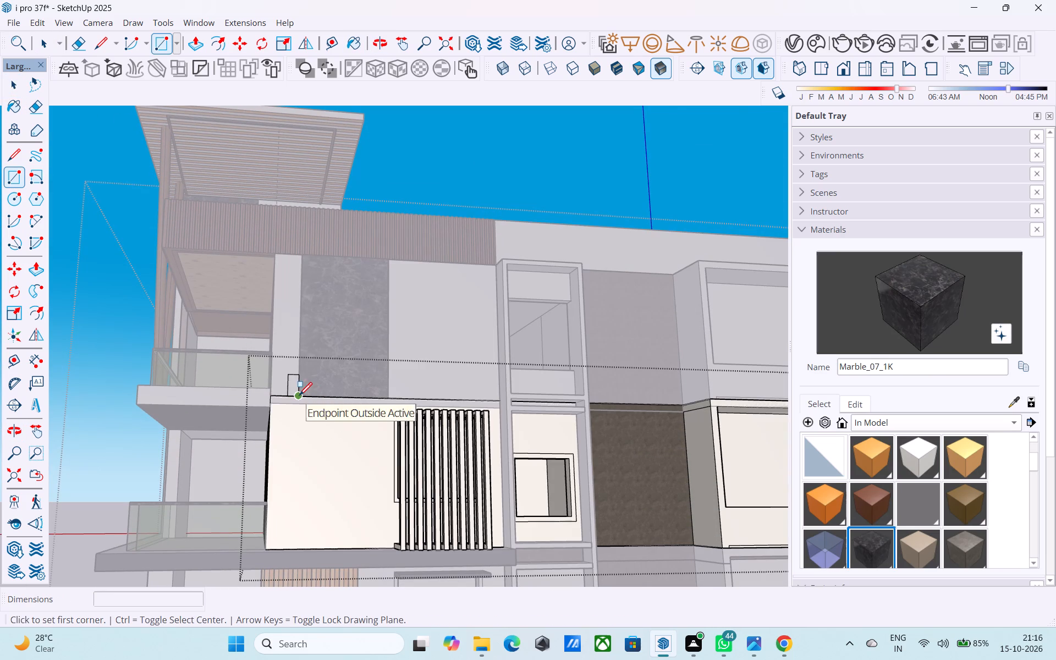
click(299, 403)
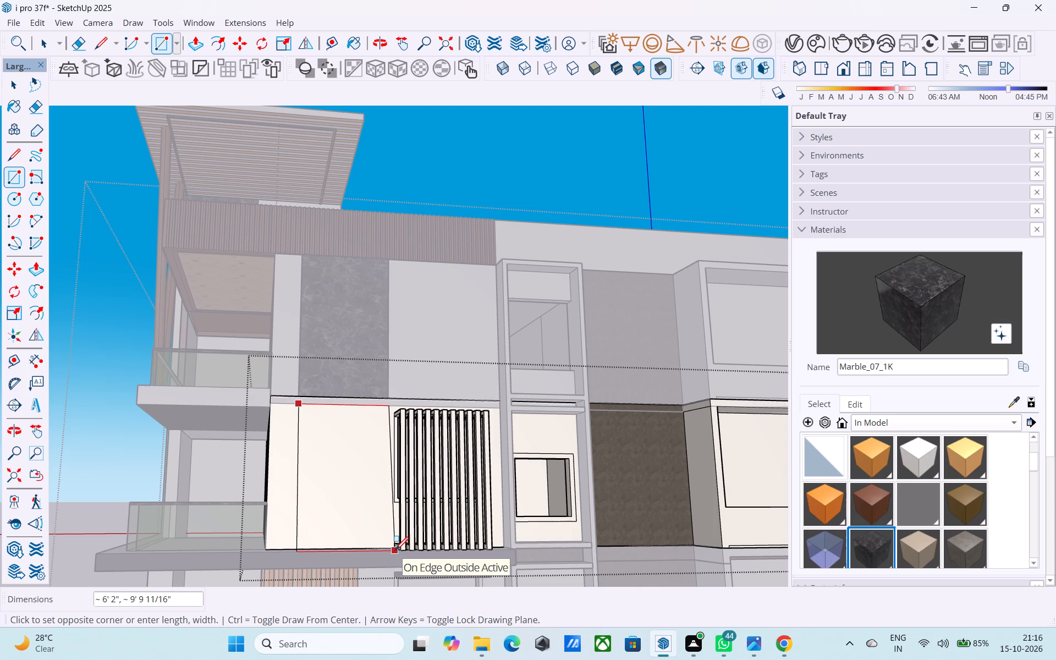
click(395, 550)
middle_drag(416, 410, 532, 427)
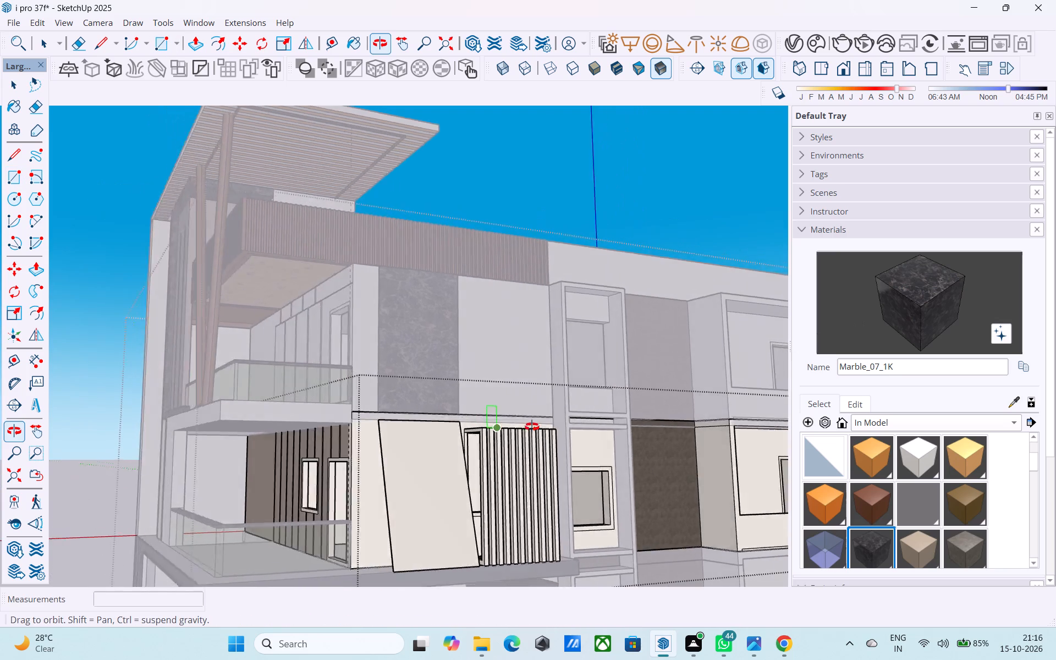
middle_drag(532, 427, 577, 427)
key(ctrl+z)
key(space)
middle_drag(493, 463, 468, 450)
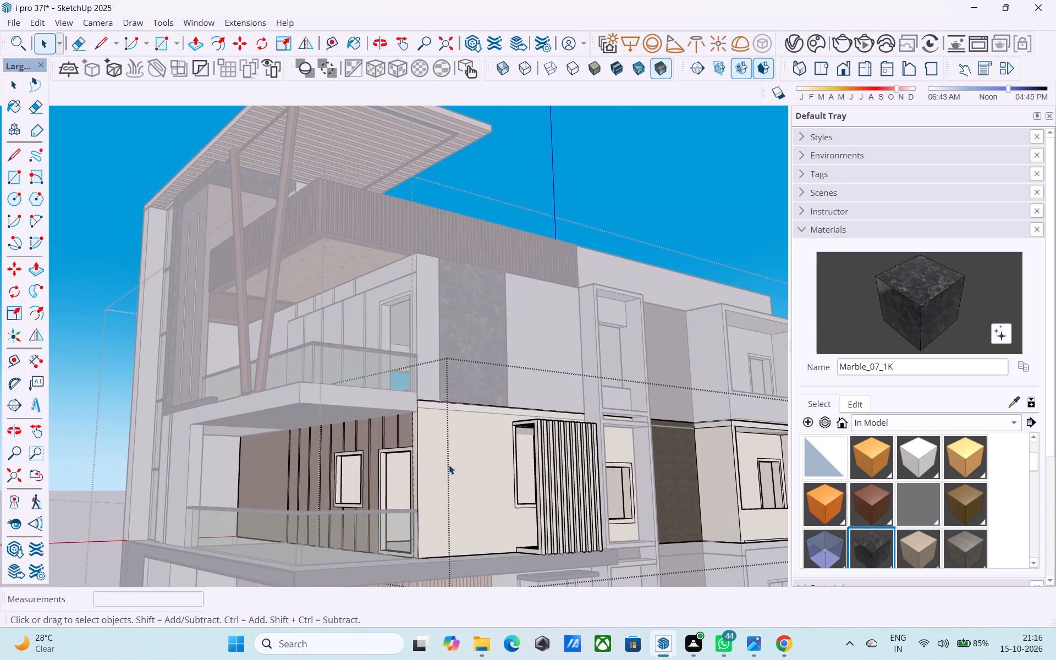
Open the middle floor's group and draw a rectangle about 6 ft 1 in by 9 ft 6 in on its side wall, below the top floor's marble panel.
key(space)
double_click(449, 465)
middle_drag(449, 465, 406, 457)
click(405, 458)
key(r)
middle_drag(412, 432, 384, 420)
scroll(384, 414, up, 4)
middle_drag(372, 382, 339, 426)
scroll(372, 382, up, 1)
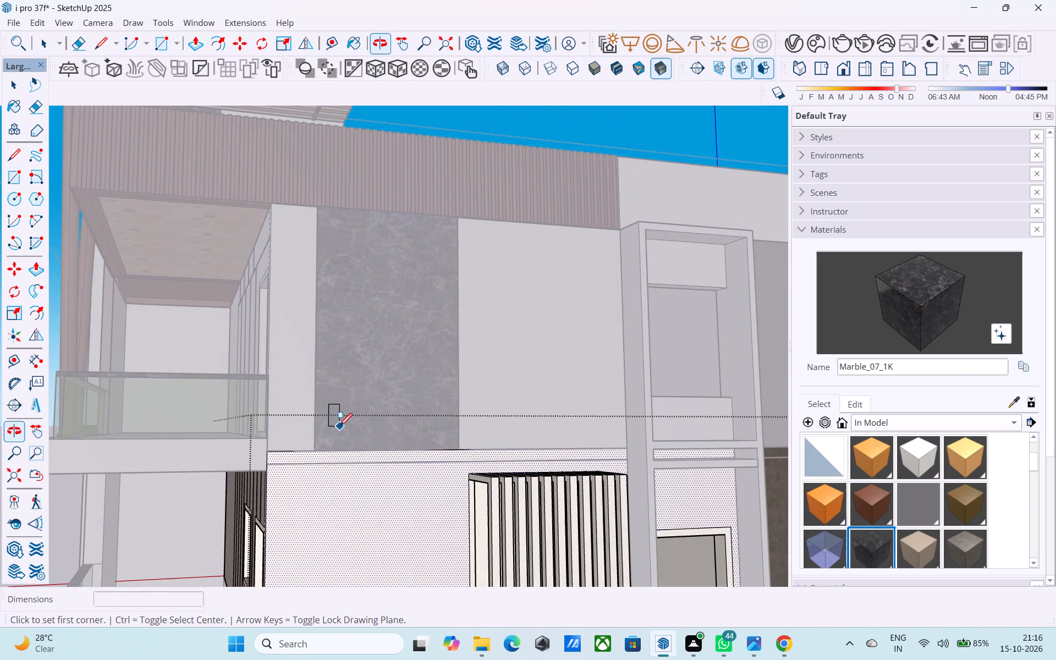
shift+middle_drag(346, 448, 318, 347)
scroll(285, 369, up, 2)
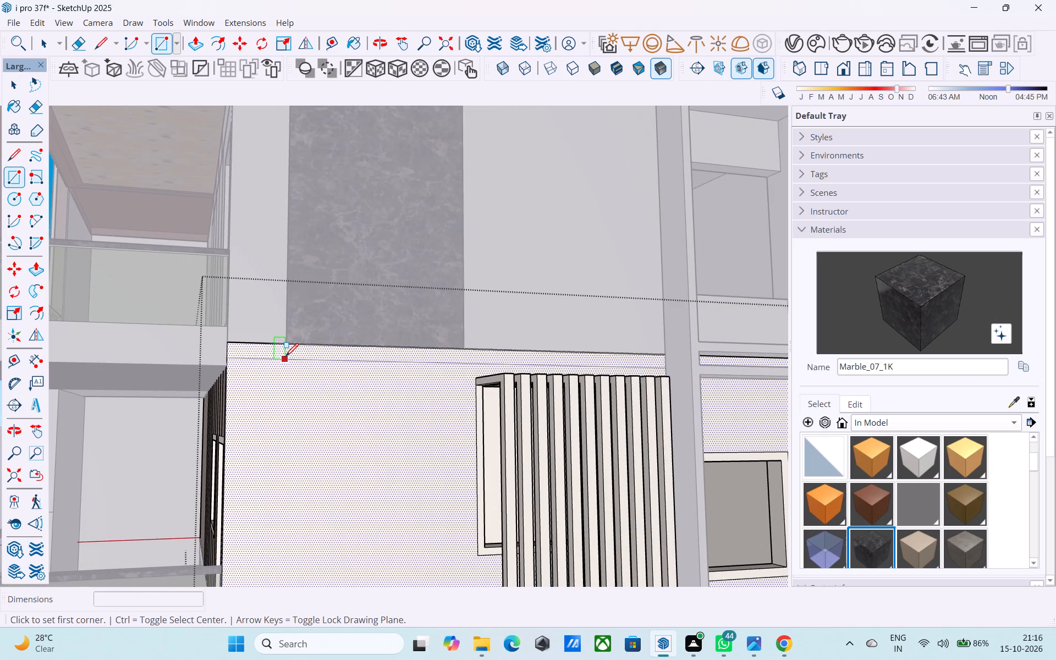
click(288, 358)
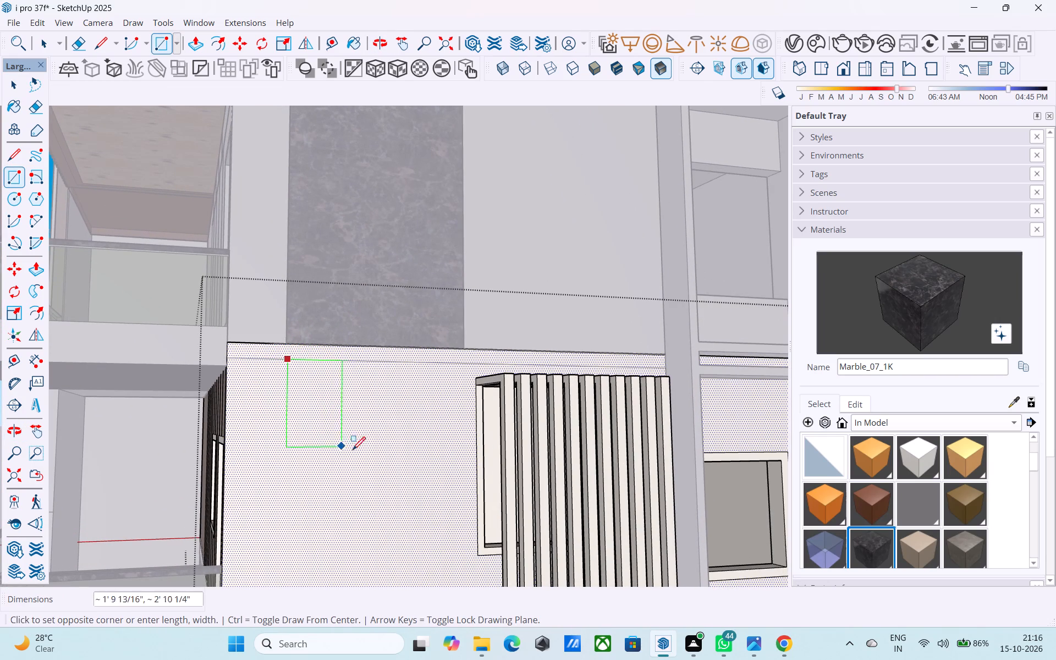
scroll(398, 449, down, 2)
shift+middle_drag(386, 453, 265, 334)
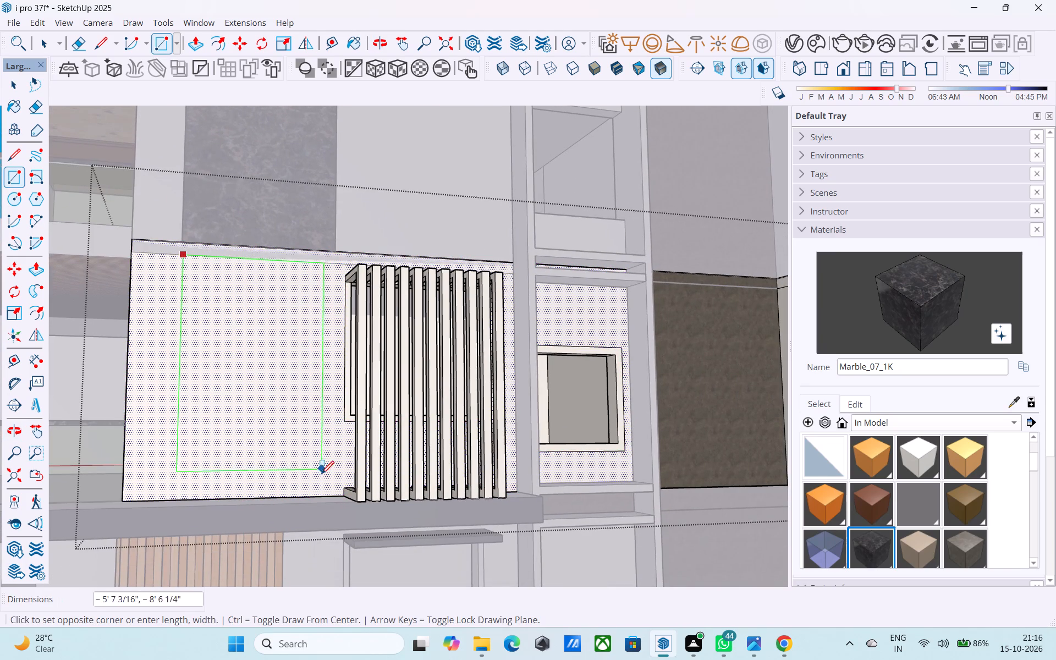
click(336, 498)
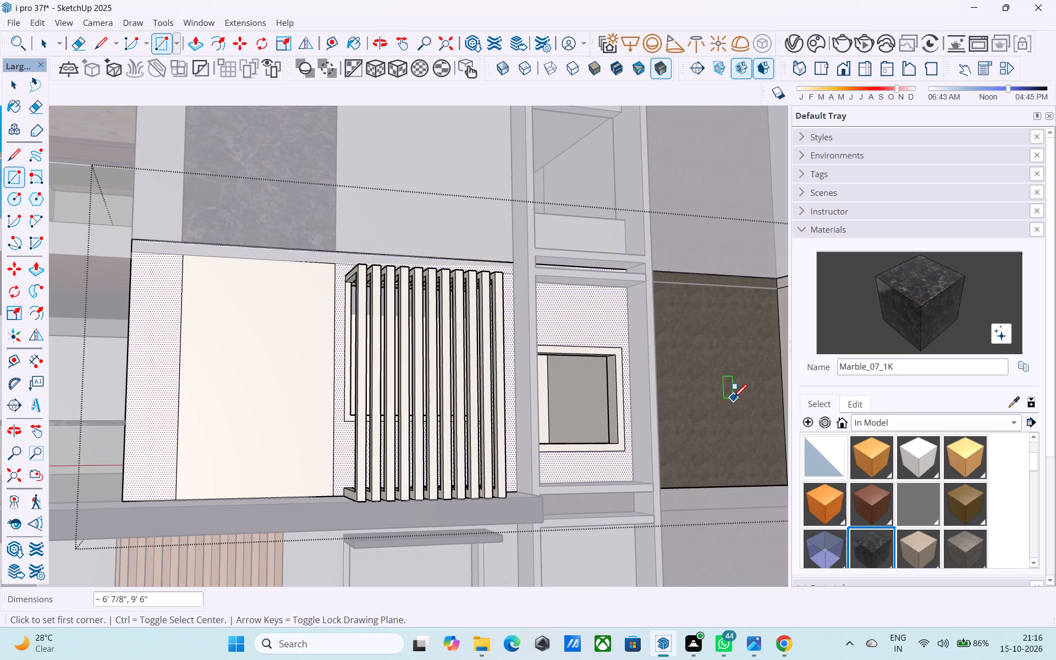
Paint the new rectangular panel on the middle floor's side wall with Marble_07_1K and close the open groups.
middle_drag(148, 364, 365, 374)
shift+middle_drag(466, 406, 312, 391)
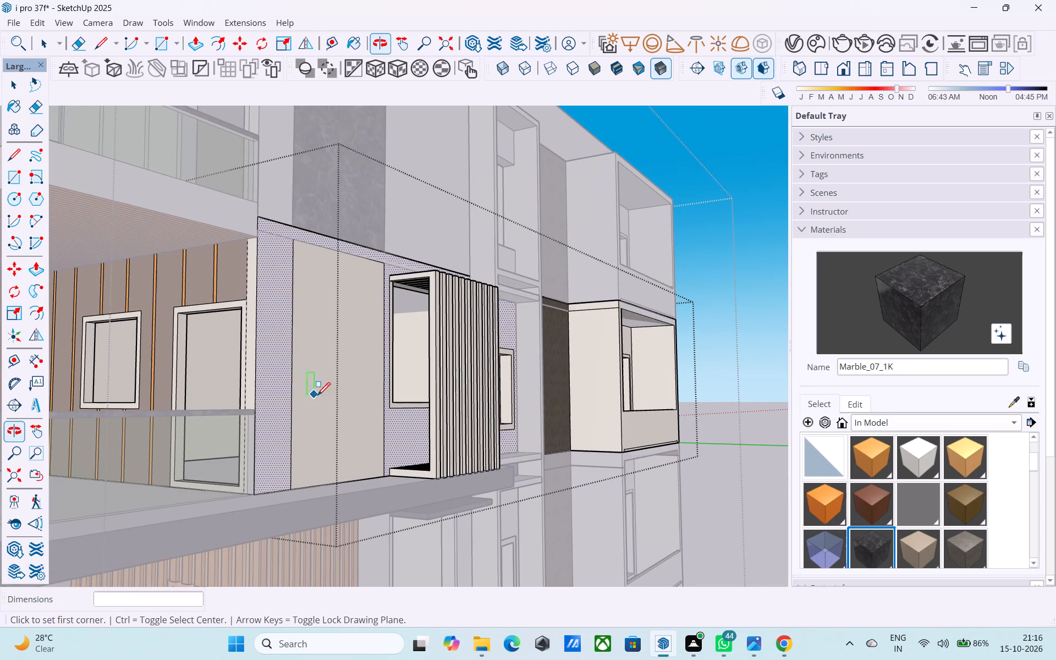
click(920, 283)
click(370, 358)
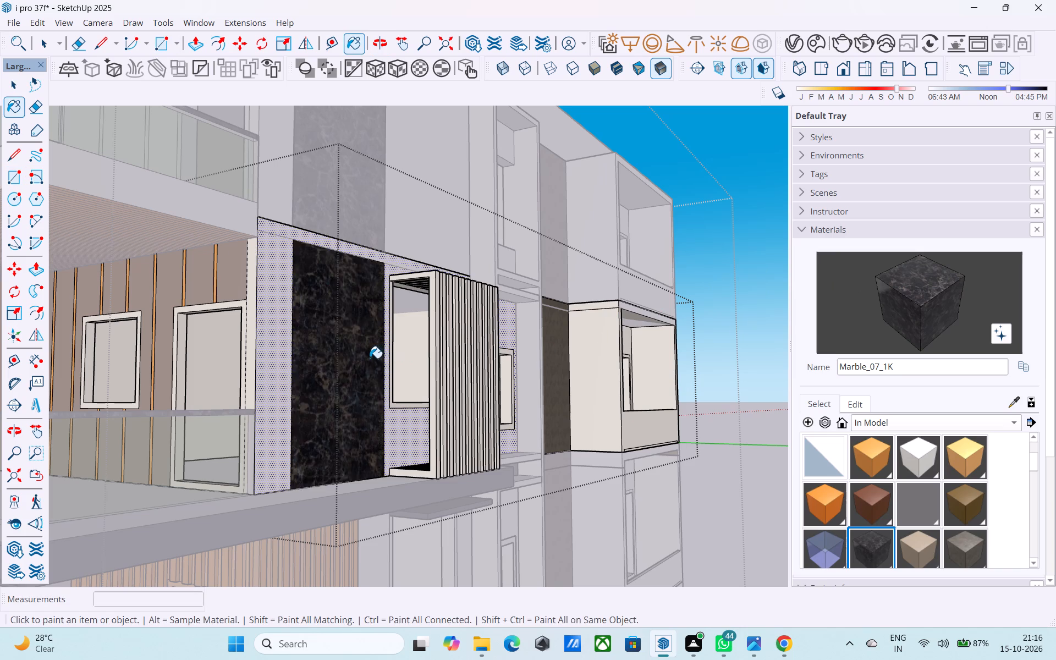
scroll(370, 370, down, 2)
middle_drag(352, 387, 270, 441)
scroll(270, 441, down, 6)
middle_drag(264, 440, 281, 284)
scroll(283, 285, down, 3)
key(space)
middle_drag(283, 285, 322, 324)
click(724, 192)
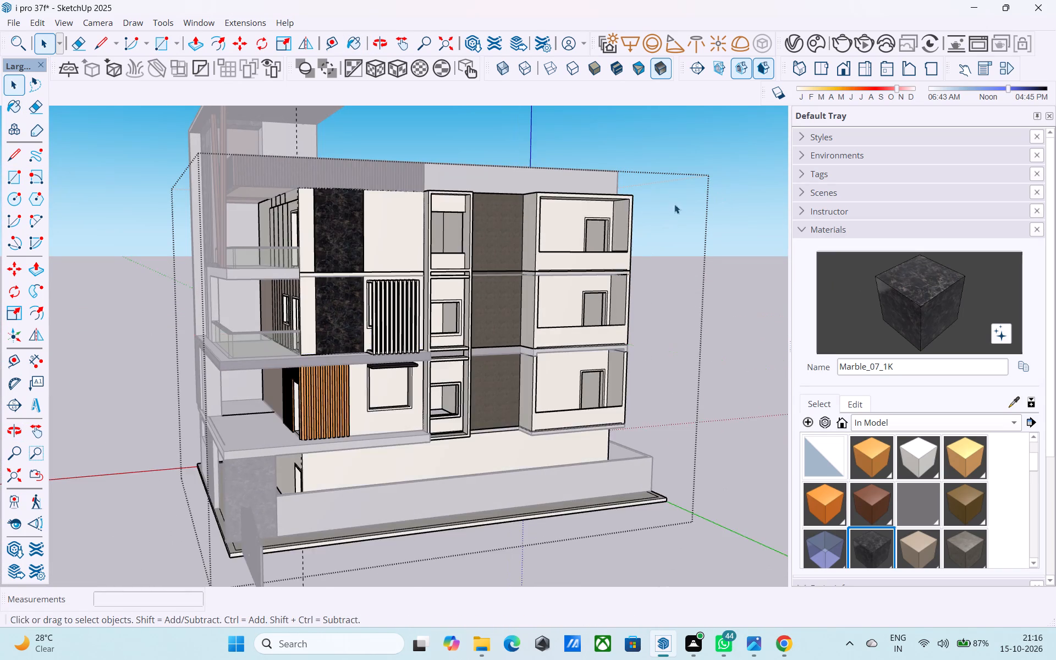
middle_drag(627, 208, 646, 246)
click(678, 170)
Save the house model.
middle_drag(586, 206, 755, 147)
scroll(504, 238, up, 2)
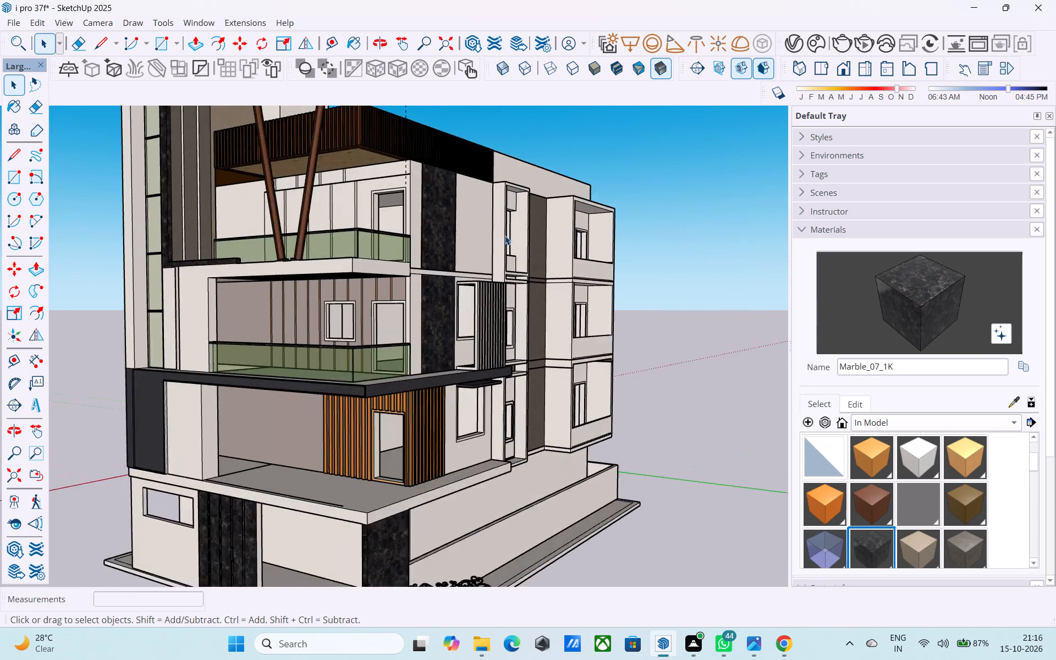
scroll(505, 235, up, 5)
middle_drag(406, 251, 395, 254)
scroll(395, 254, up, 1)
key(ctrl+z)
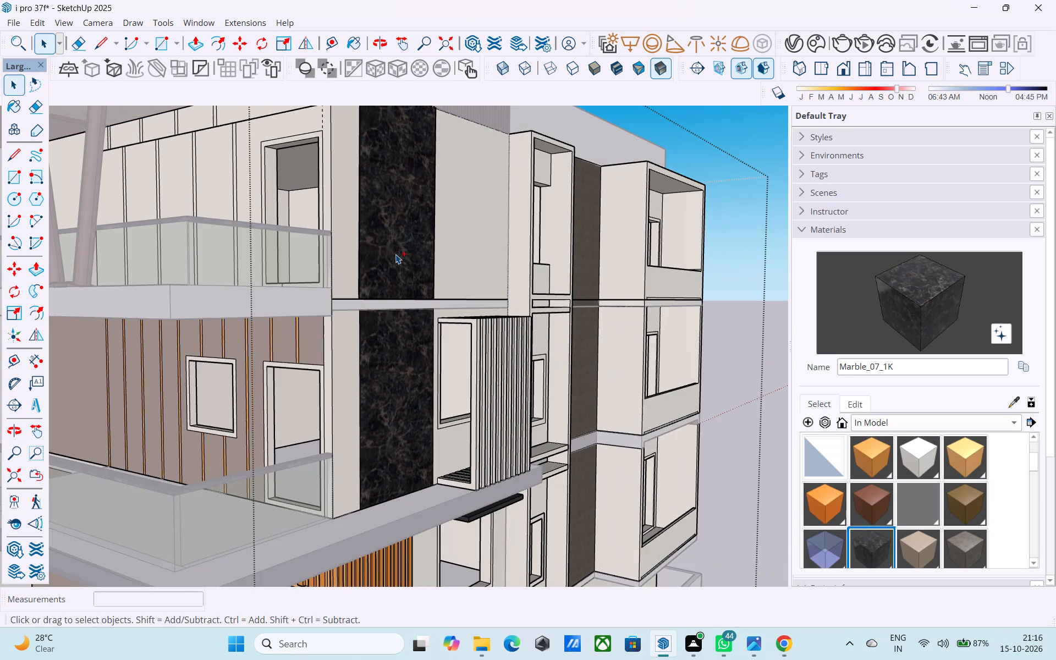
key(ctrl+y)
key(ctrl+s)
key(ctrl+s)
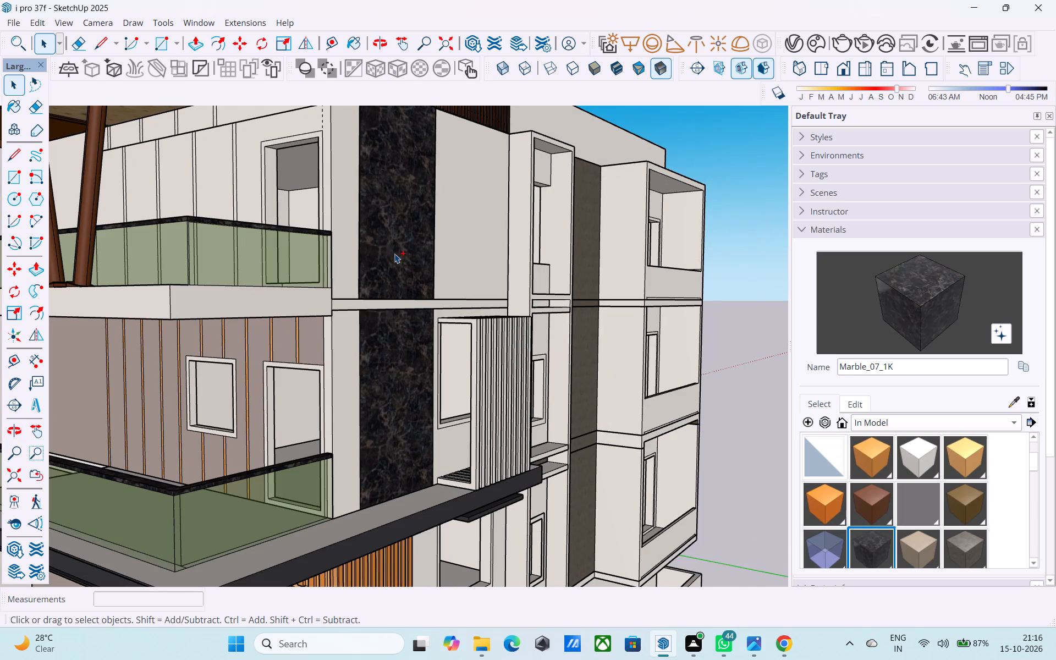
Open the top floor's group and push/pull its marble side-wall panel outward 2 inches.
key(space)
double_click(386, 250)
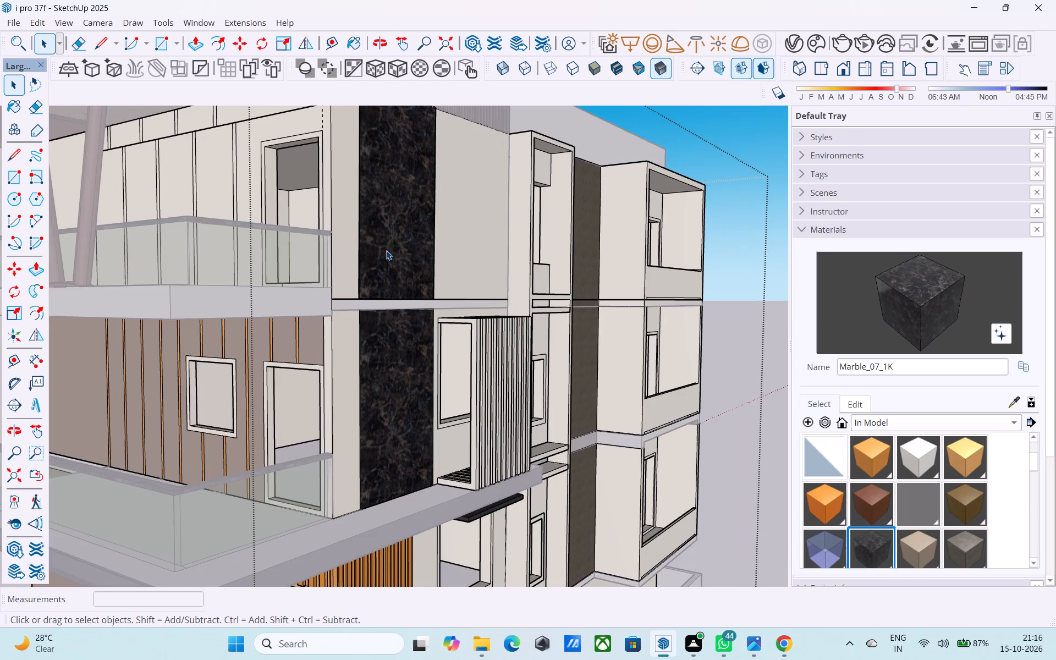
middle_drag(309, 265, 250, 338)
scroll(420, 304, up, 3)
click(295, 269)
double_click(288, 267)
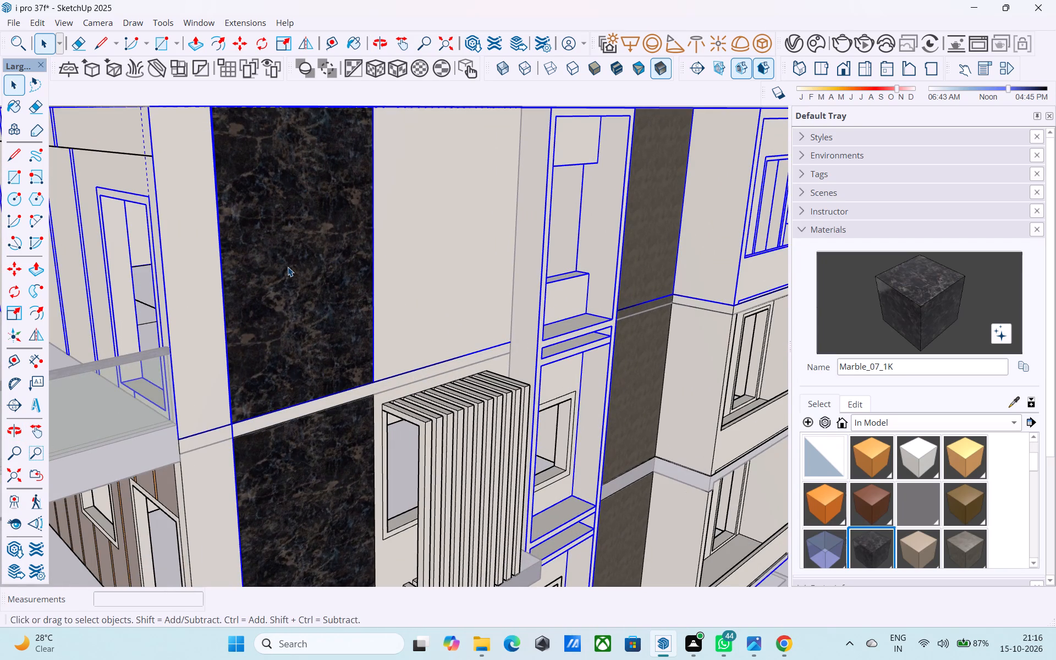
click(288, 267)
click(288, 267)
triple_click(287, 263)
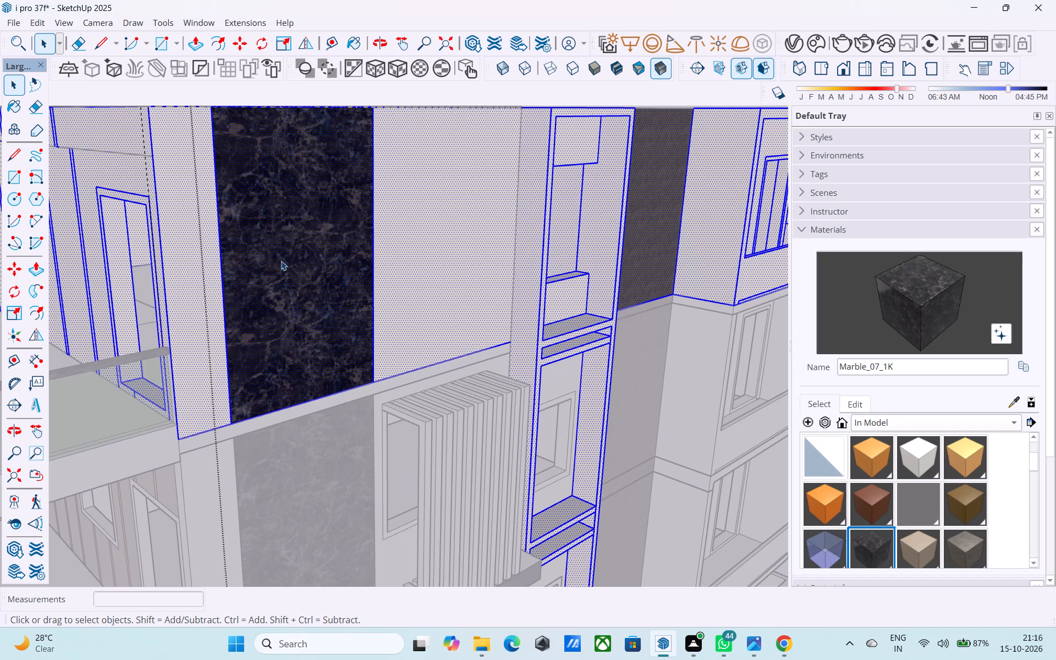
click(281, 261)
click(301, 291)
key(p)
click(301, 290)
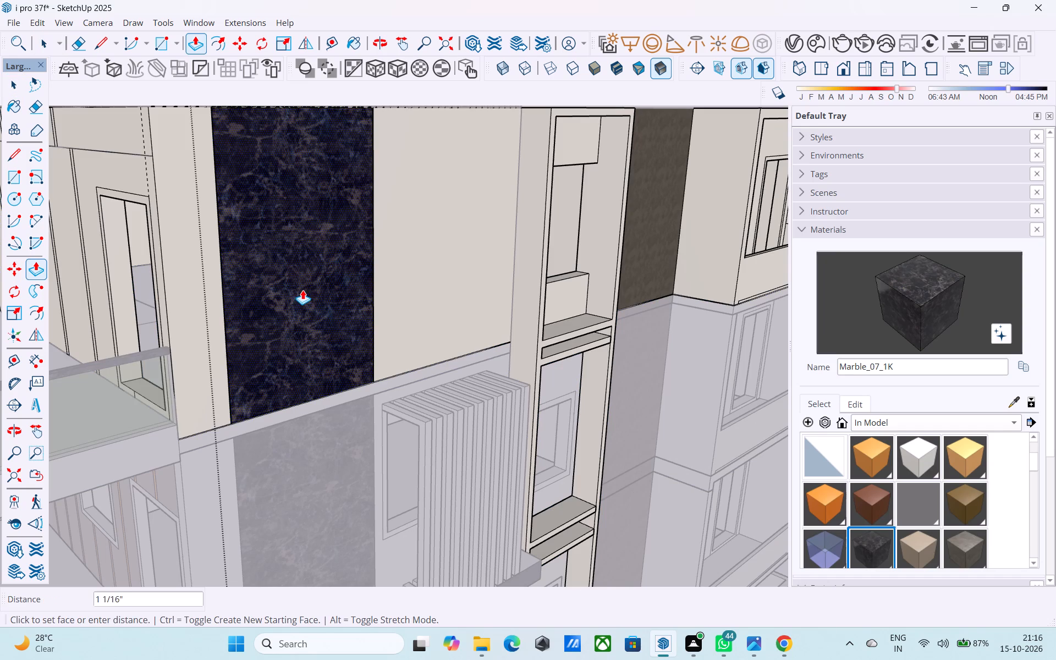
key(2)
key(shift+quotedbl)
key(Return)
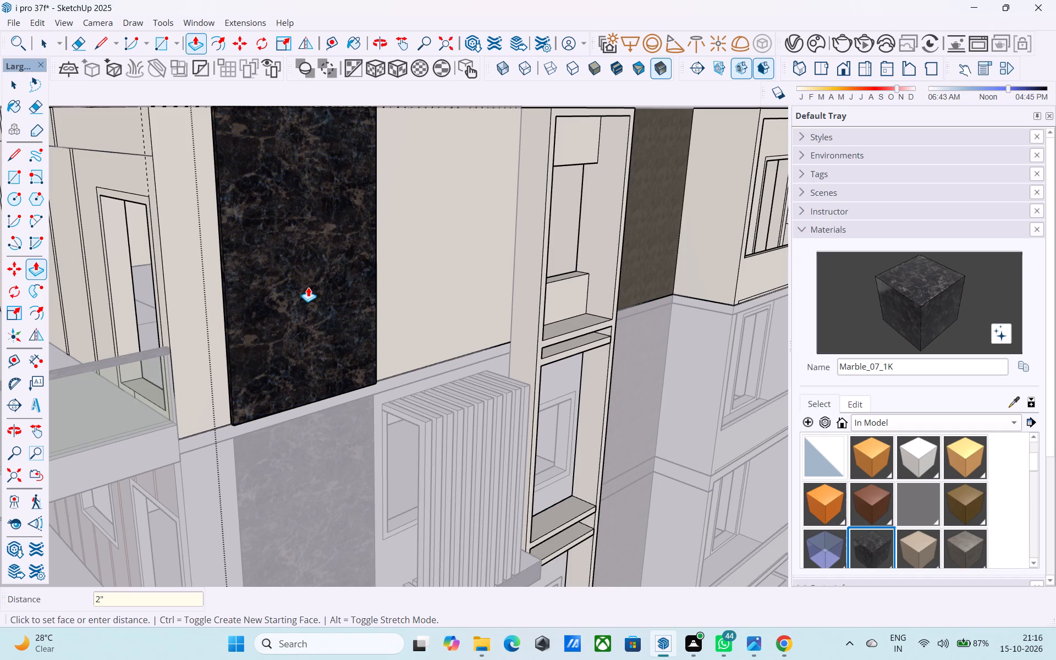
Open the middle floor's group, repeat the 2-inch outward push/pull on its marble panel, and leave the group.
key(space)
scroll(309, 287, down, 6)
double_click(289, 444)
click(291, 436)
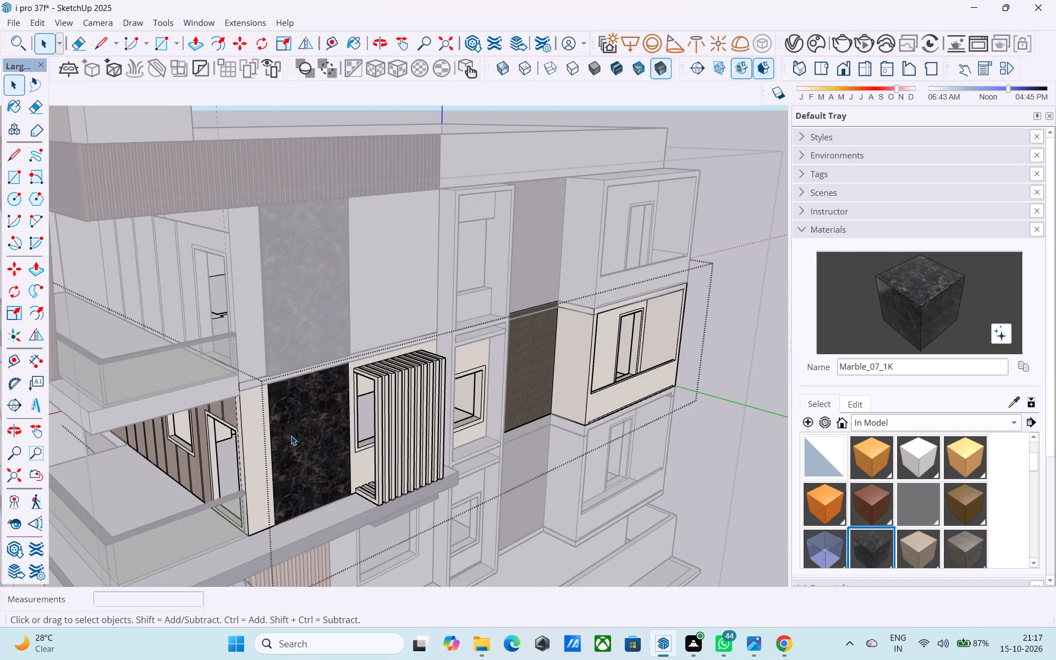
scroll(296, 432, up, 4)
key(p)
double_click(290, 422)
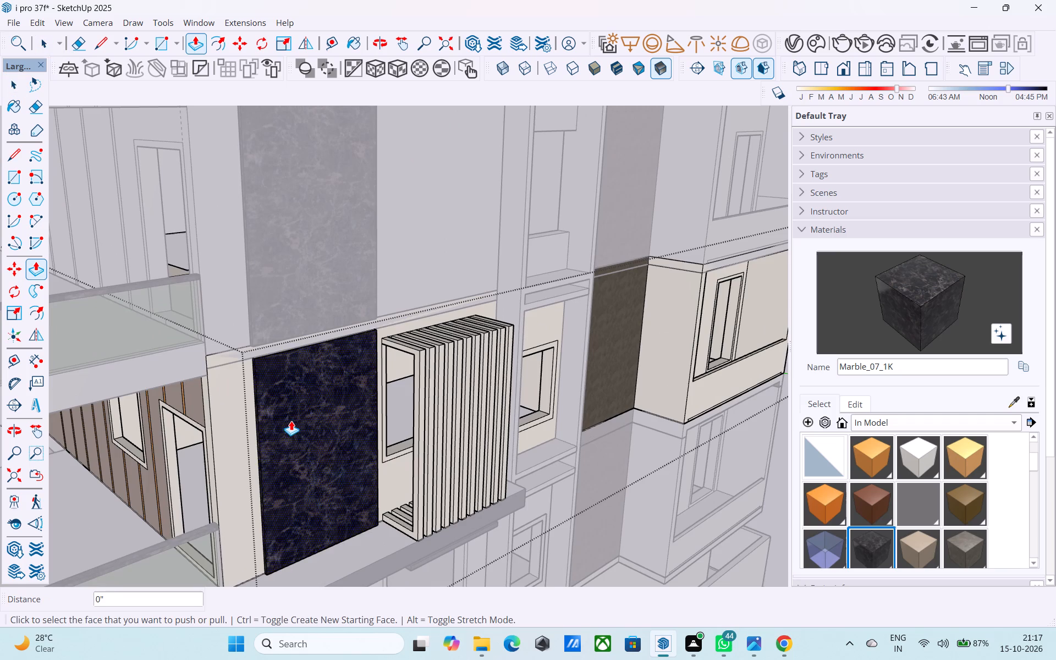
scroll(291, 421, down, 8)
key(space)
scroll(305, 419, down, 3)
middle_drag(306, 419, 352, 387)
click(630, 312)
Open the middle floor's group and paint the first three slats of the side window screen, beside the marble panel, with Marble_07_1K.
middle_drag(320, 427, 334, 400)
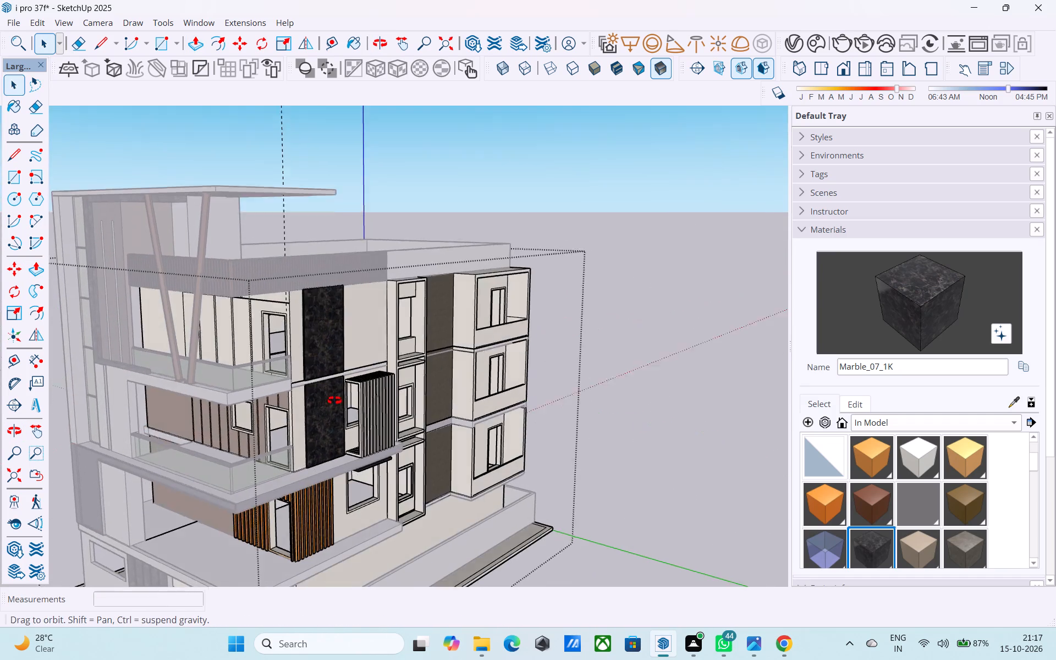
middle_drag(334, 400, 36, 424)
middle_drag(320, 369, 1, 380)
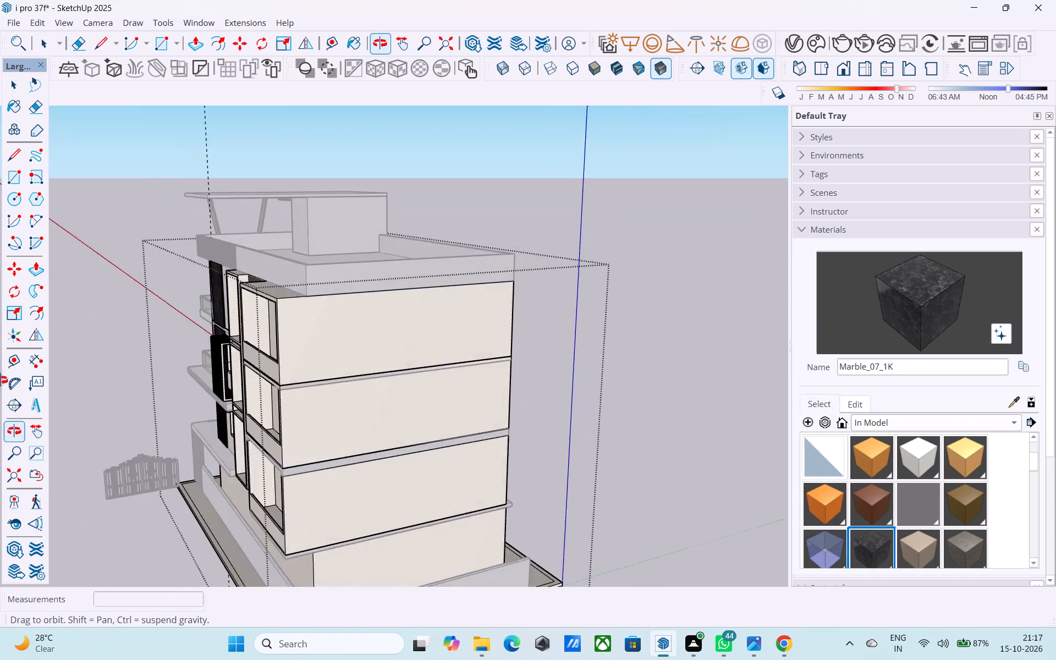
middle_drag(1, 380, 438, 359)
scroll(392, 395, up, 13)
middle_click(333, 384)
scroll(333, 382, up, 4)
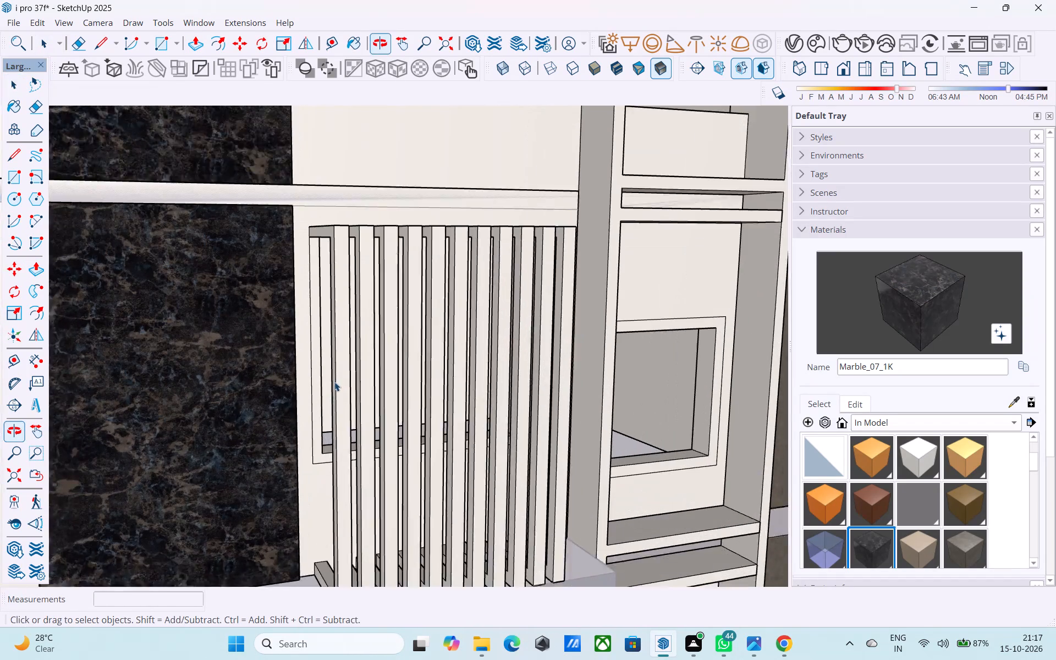
triple_click(339, 380)
double_click(339, 379)
click(343, 371)
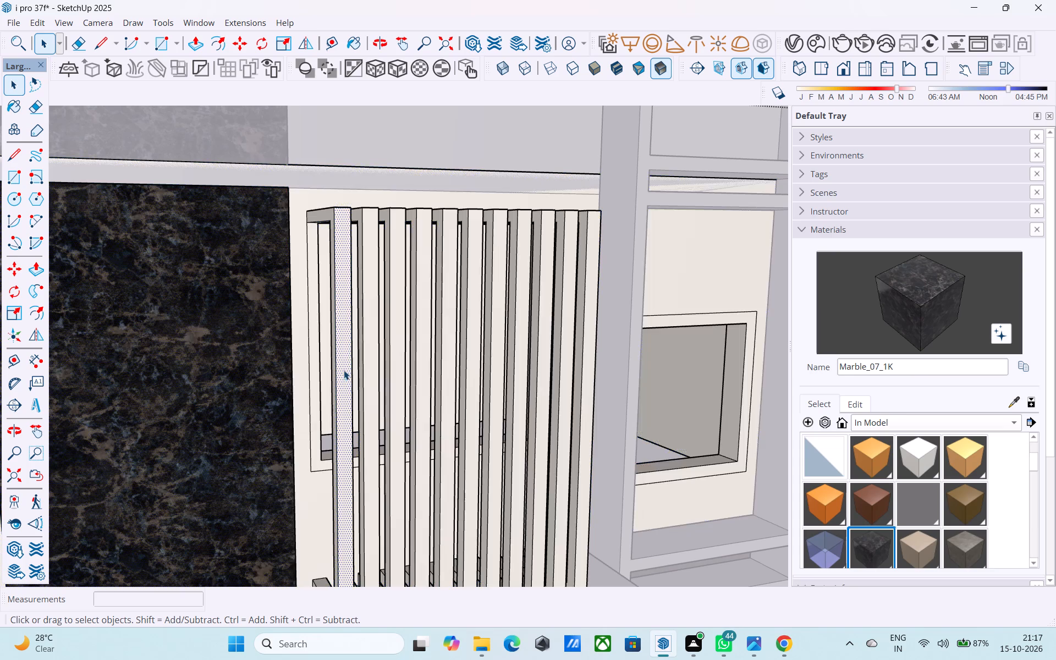
click(921, 296)
scroll(432, 351, up, 1)
middle_drag(431, 351, 459, 344)
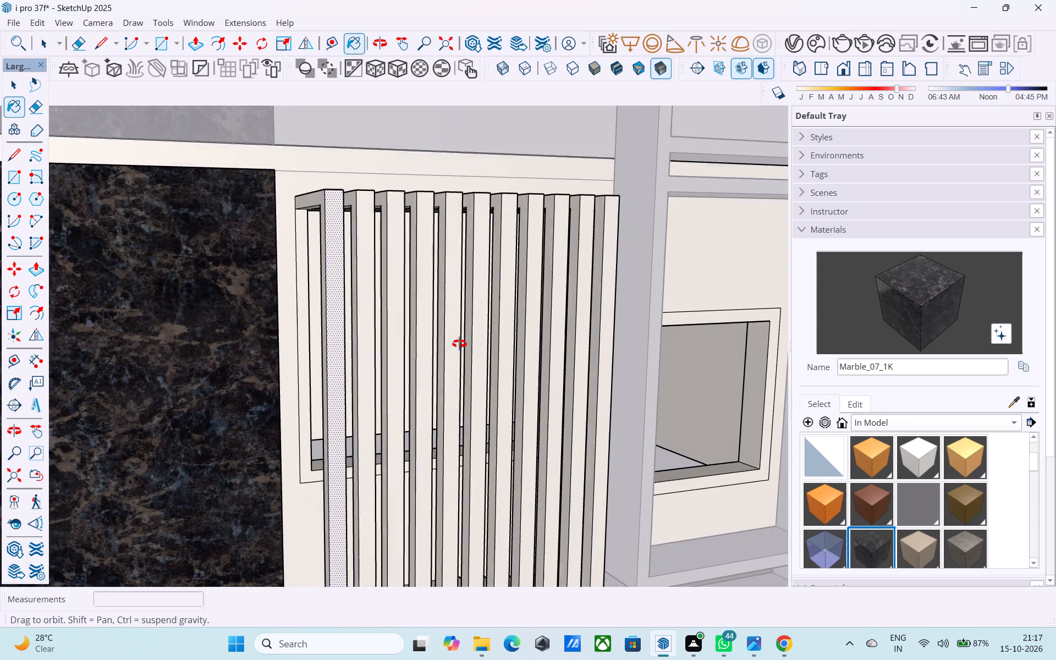
middle_drag(459, 344, 463, 343)
scroll(325, 362, up, 3)
click(367, 364)
click(375, 362)
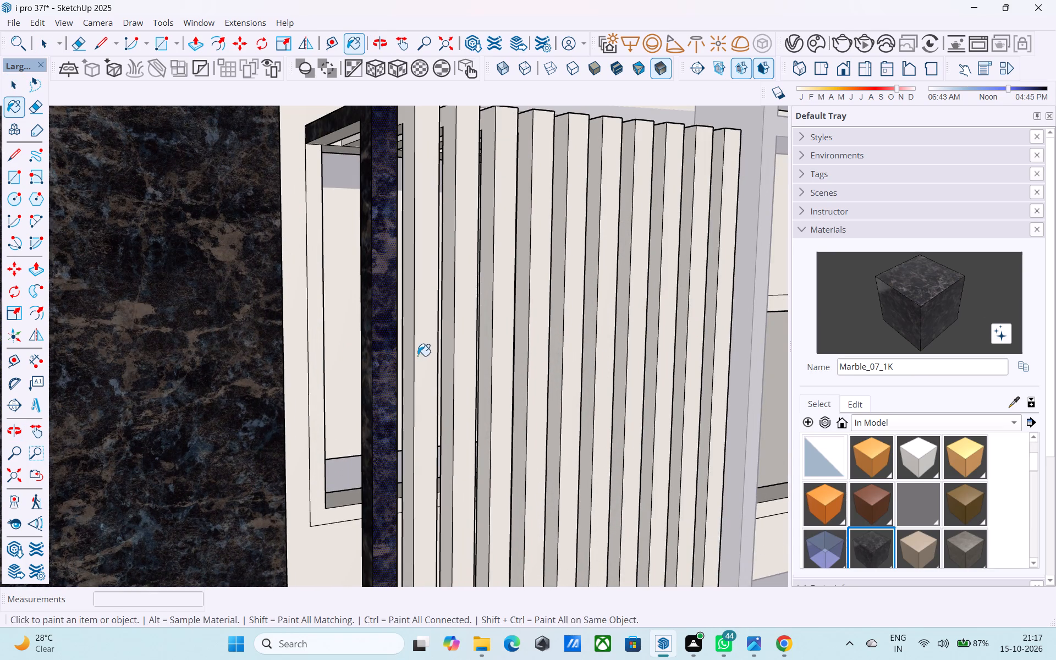
click(421, 353)
click(414, 348)
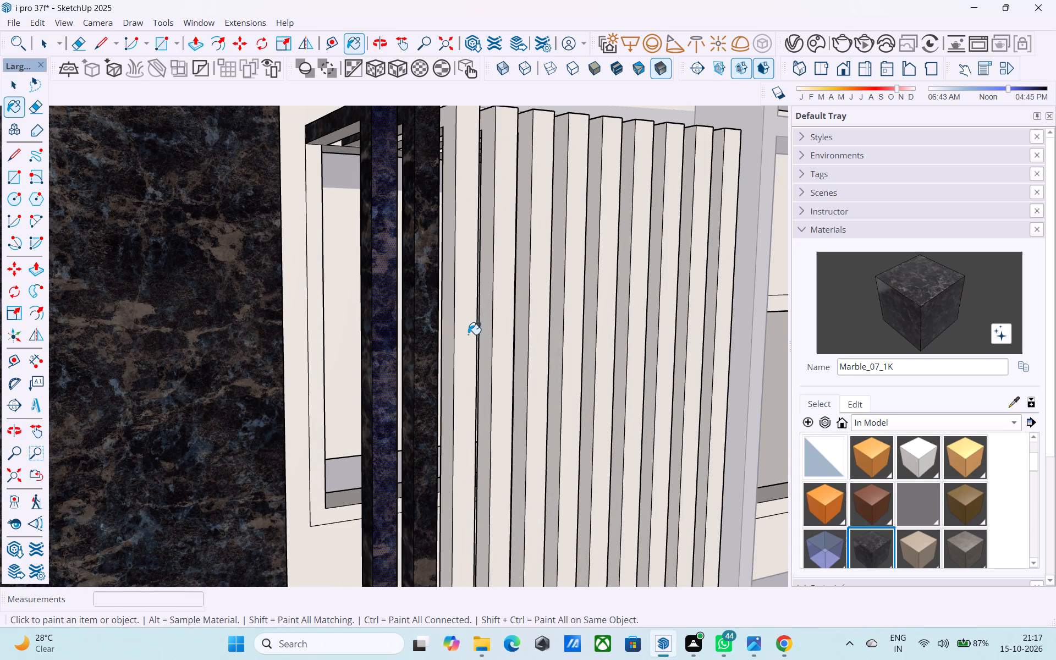
click(468, 334)
click(451, 337)
Paint the front and panel-facing side faces of the remaining eight window-screen slats with Marble_07_1K.
scroll(414, 350, down, 1)
middle_drag(485, 350, 455, 350)
drag(492, 347, 493, 346)
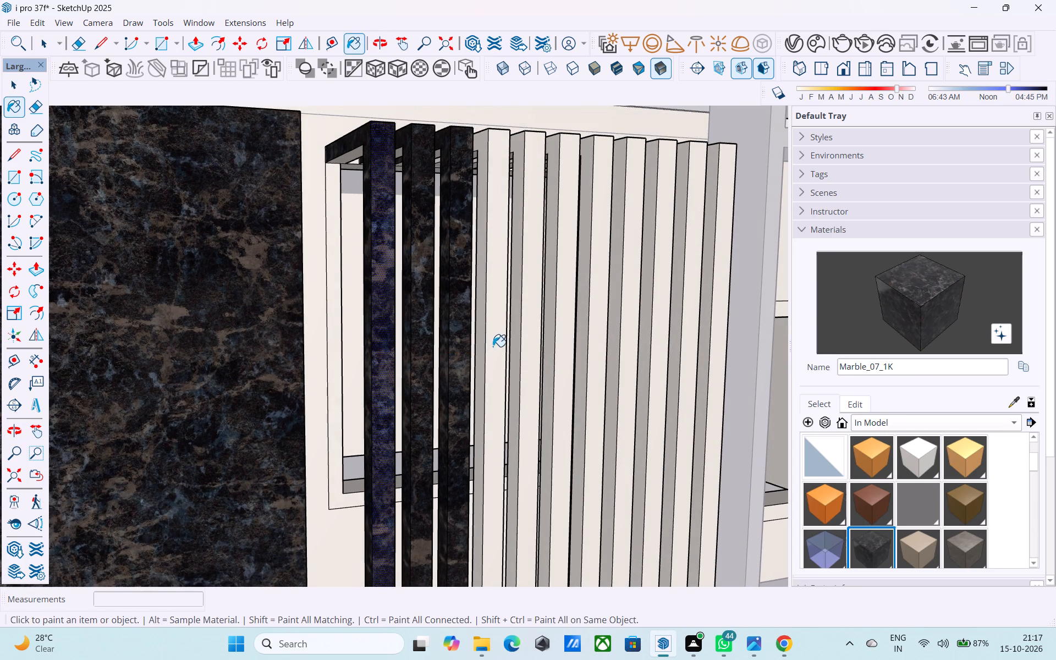
drag(493, 346, 485, 346)
click(486, 344)
click(480, 339)
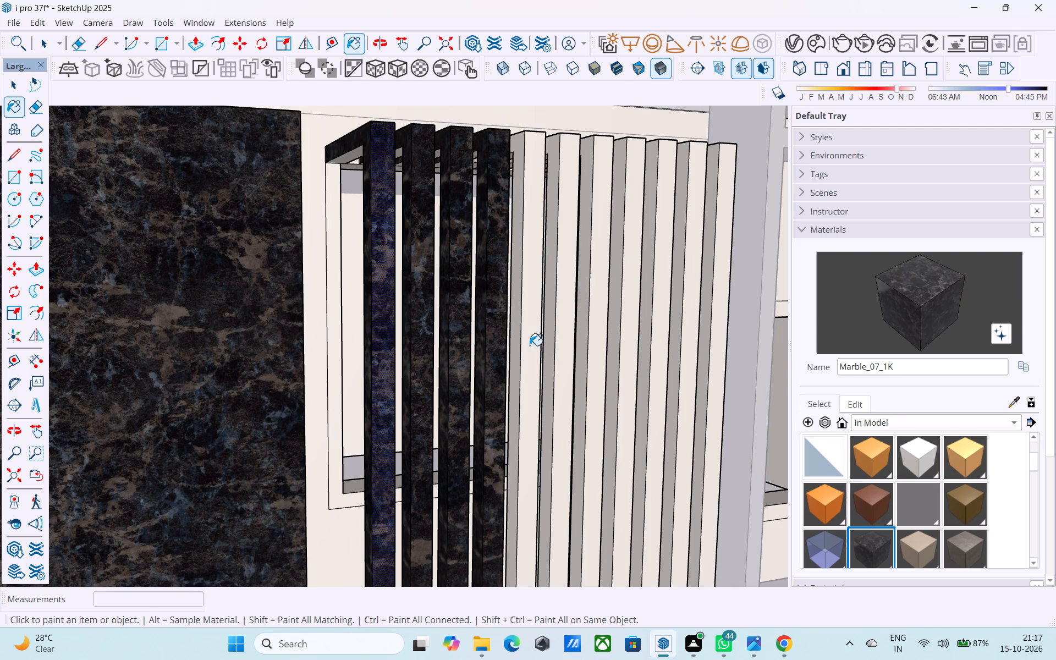
click(530, 345)
click(519, 337)
click(568, 338)
click(551, 328)
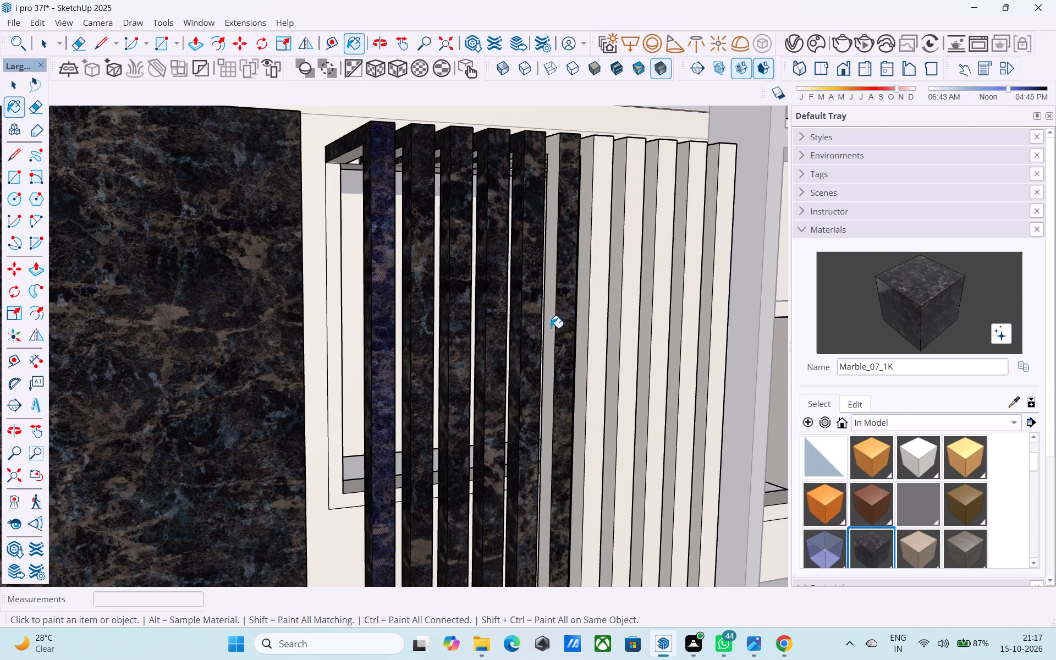
click(592, 335)
click(582, 330)
drag(628, 336, 621, 334)
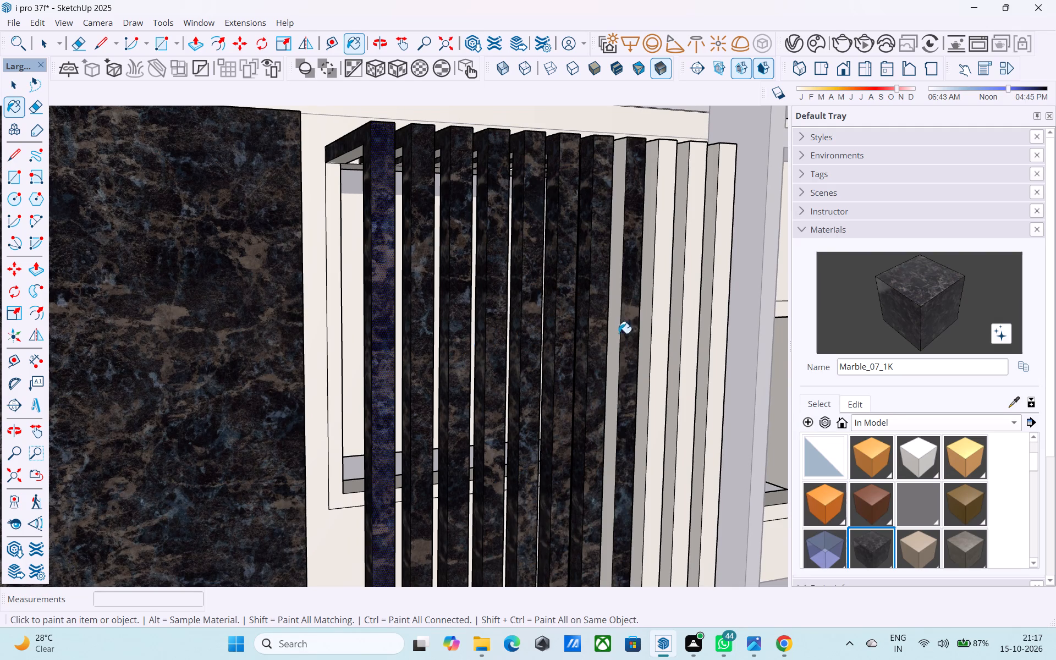
click(609, 328)
click(656, 329)
click(646, 326)
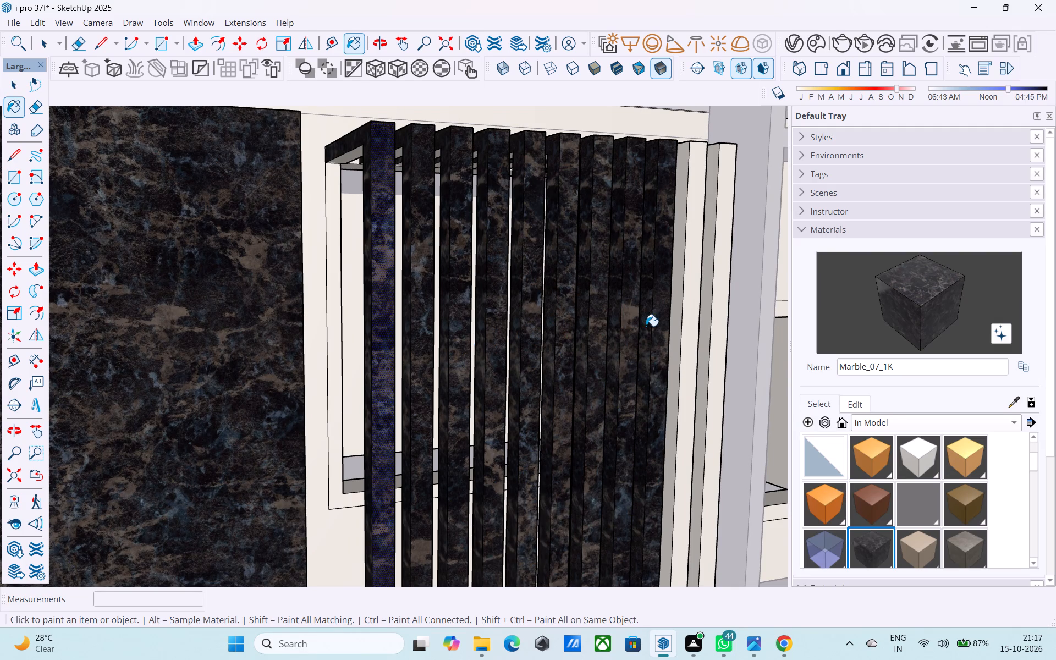
click(685, 329)
click(680, 323)
middle_drag(681, 323, 623, 333)
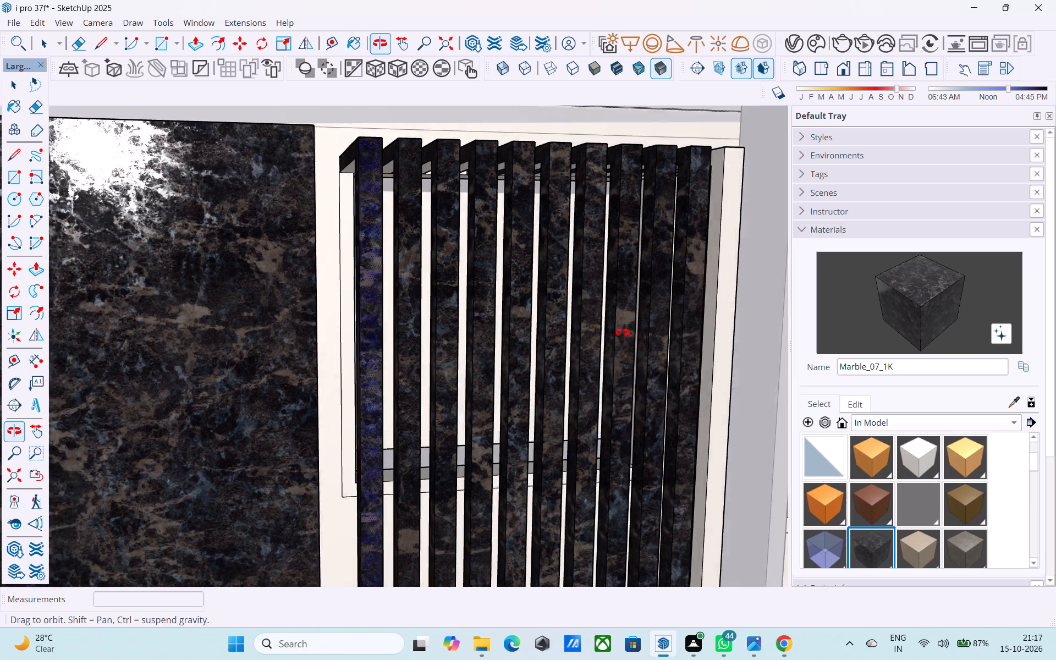
middle_drag(623, 333, 586, 364)
click(734, 342)
click(715, 331)
Paint the slats' side faces that face away from the marble panel with Marble_07_1K across the whole window screen.
scroll(712, 335, down, 2)
middle_drag(708, 340, 639, 377)
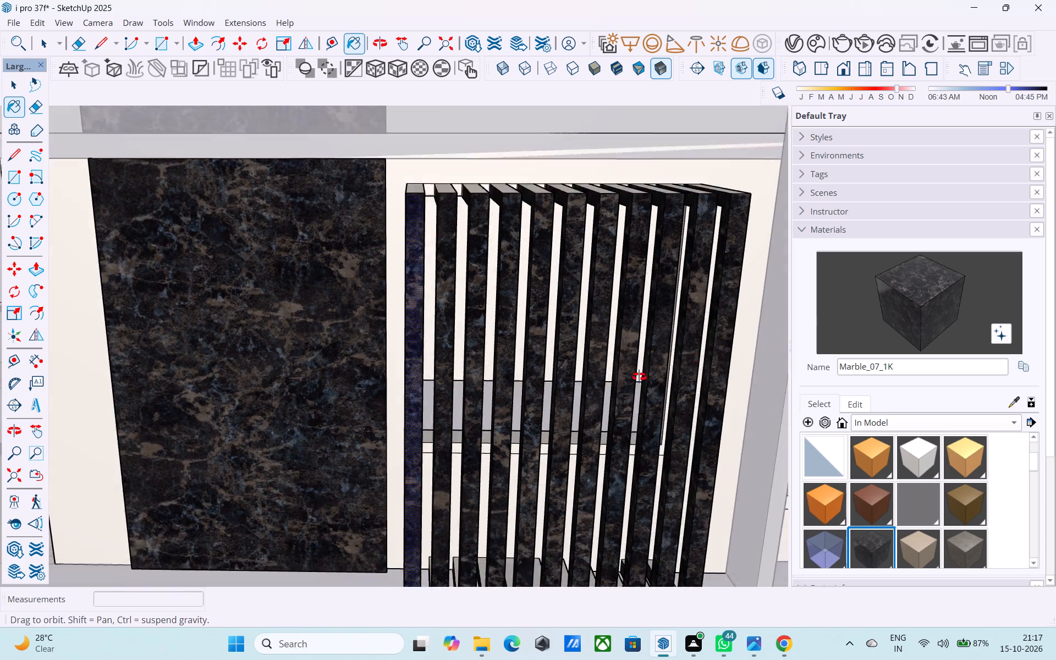
middle_drag(639, 377, 417, 369)
scroll(459, 394, up, 1)
click(444, 348)
click(422, 333)
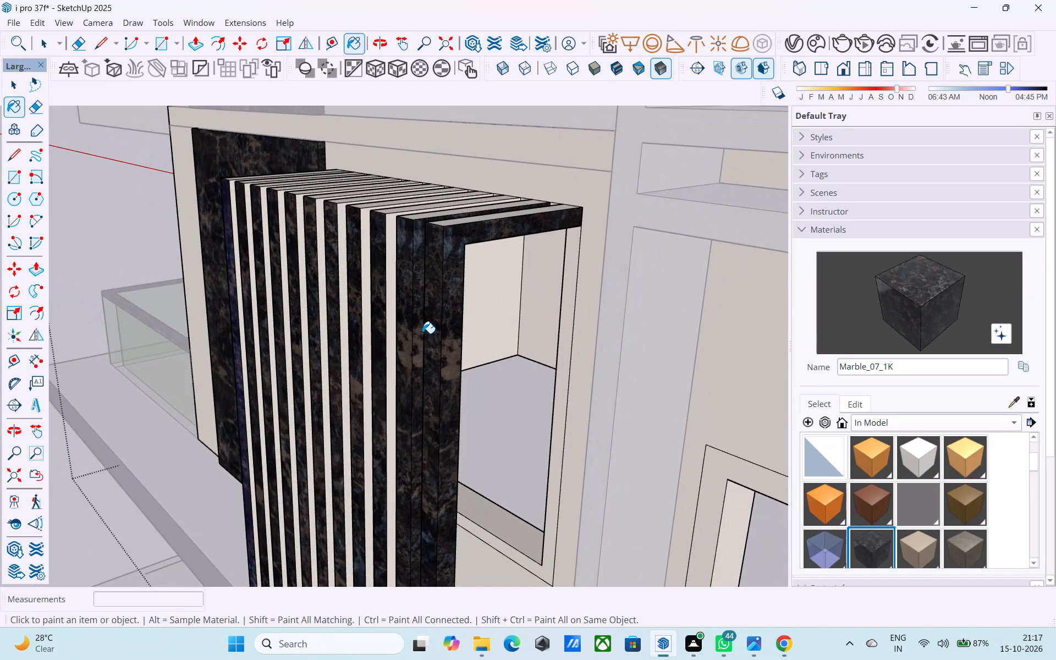
click(389, 309)
click(365, 296)
click(339, 283)
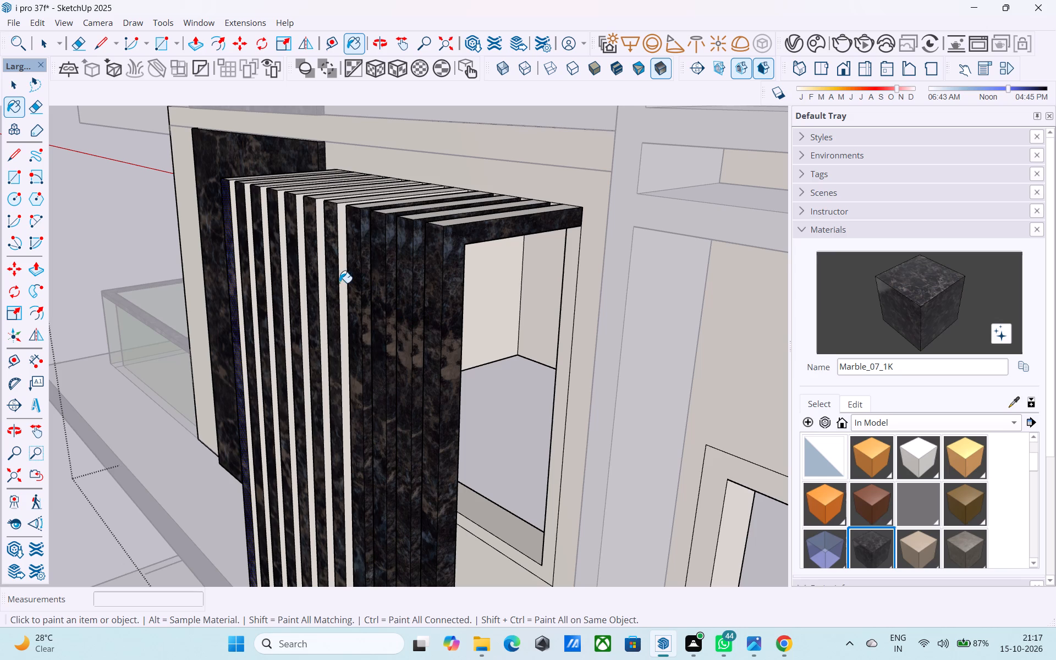
click(343, 282)
click(322, 270)
click(302, 269)
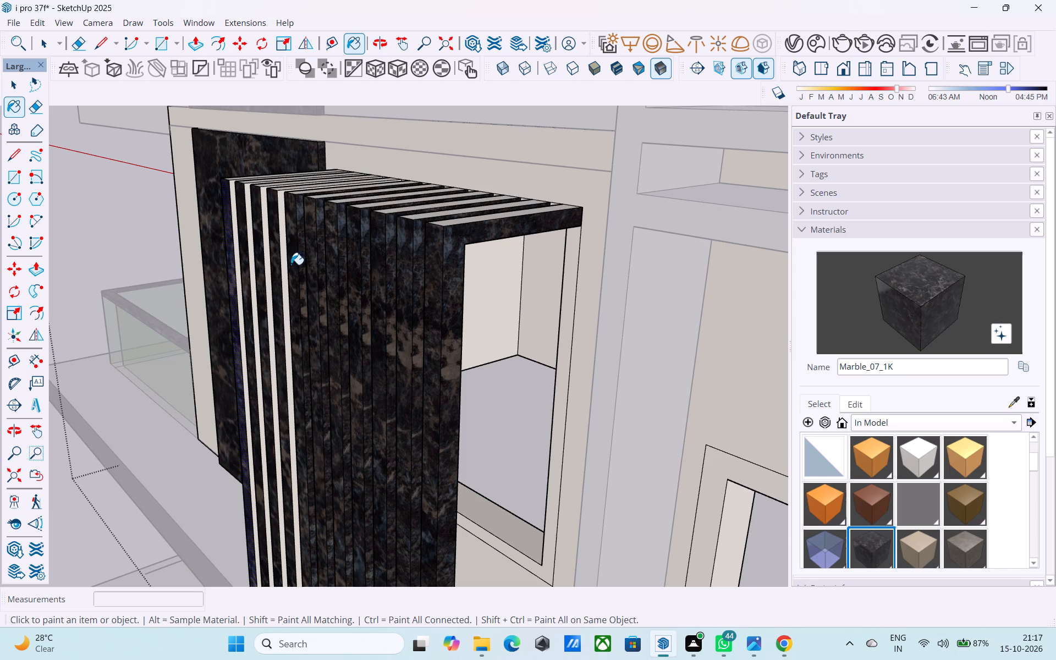
click(284, 261)
click(268, 254)
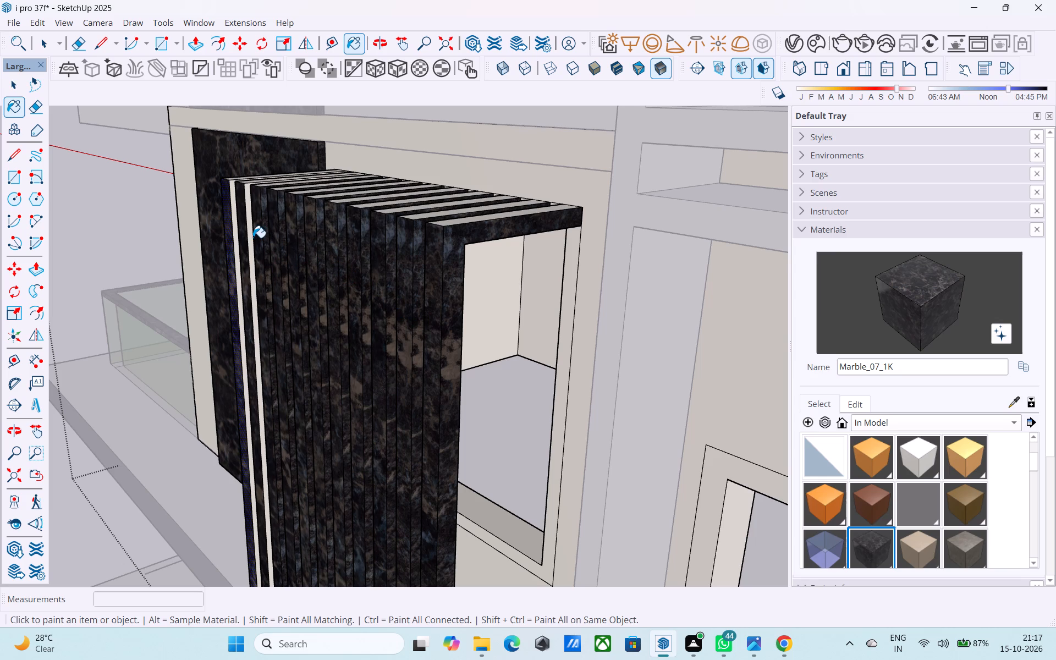
click(253, 238)
scroll(215, 239, up, 5)
click(300, 217)
click(261, 216)
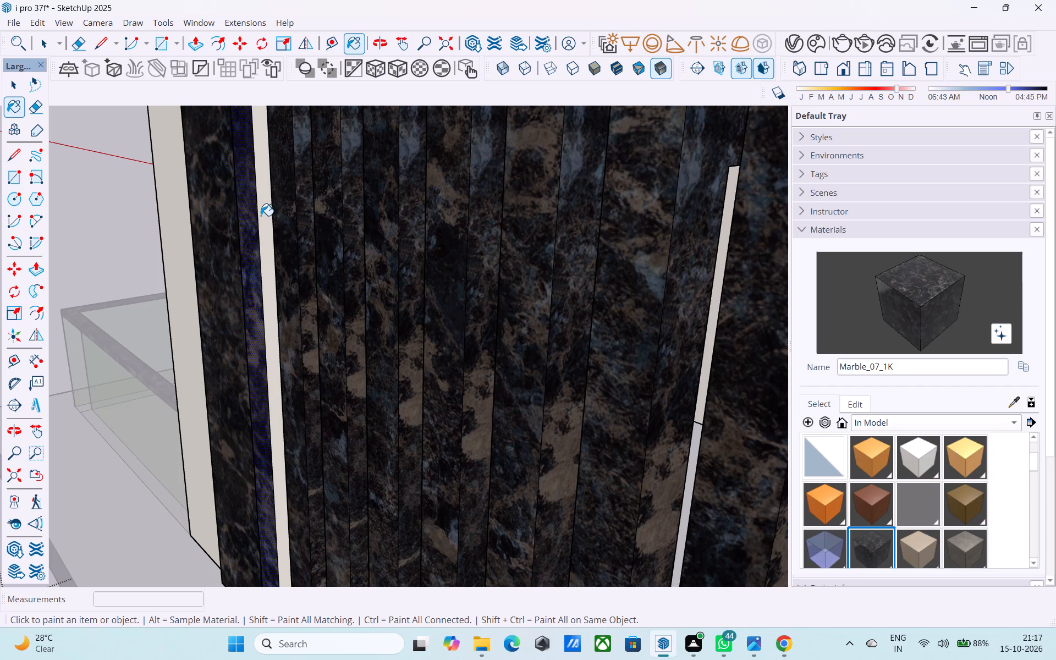
Paint the top faces of all the window-screen slats with Marble_07_1K.
scroll(241, 230, down, 4)
middle_drag(619, 293, 577, 285)
middle_drag(681, 302, 761, 311)
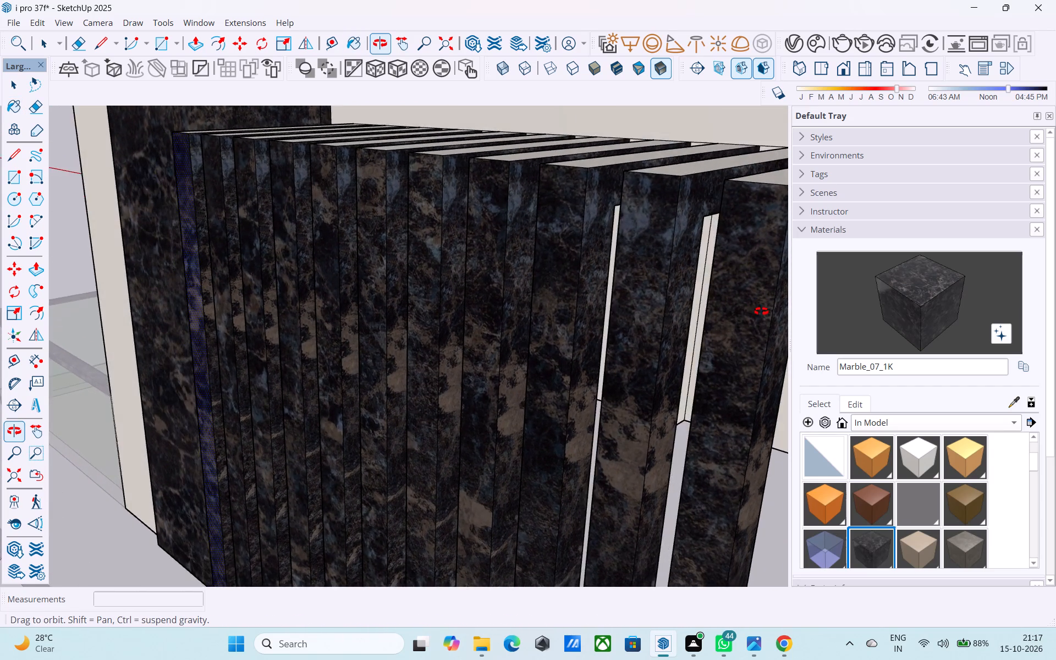
middle_drag(761, 311, 689, 276)
scroll(686, 276, down, 3)
middle_drag(681, 277, 670, 428)
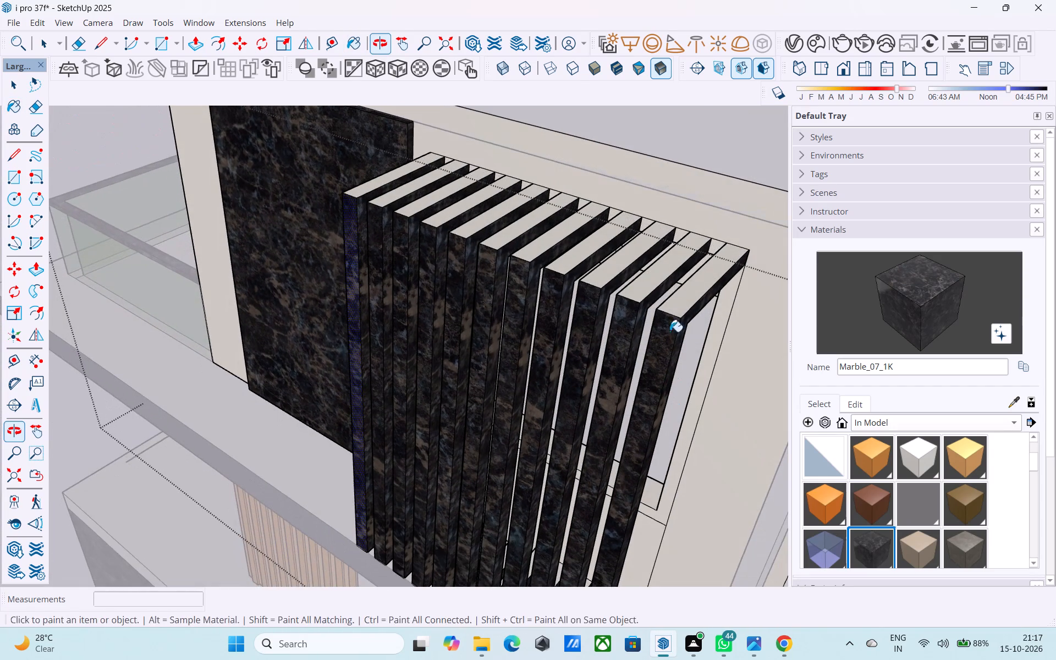
click(679, 306)
click(641, 287)
click(612, 270)
click(593, 256)
click(588, 251)
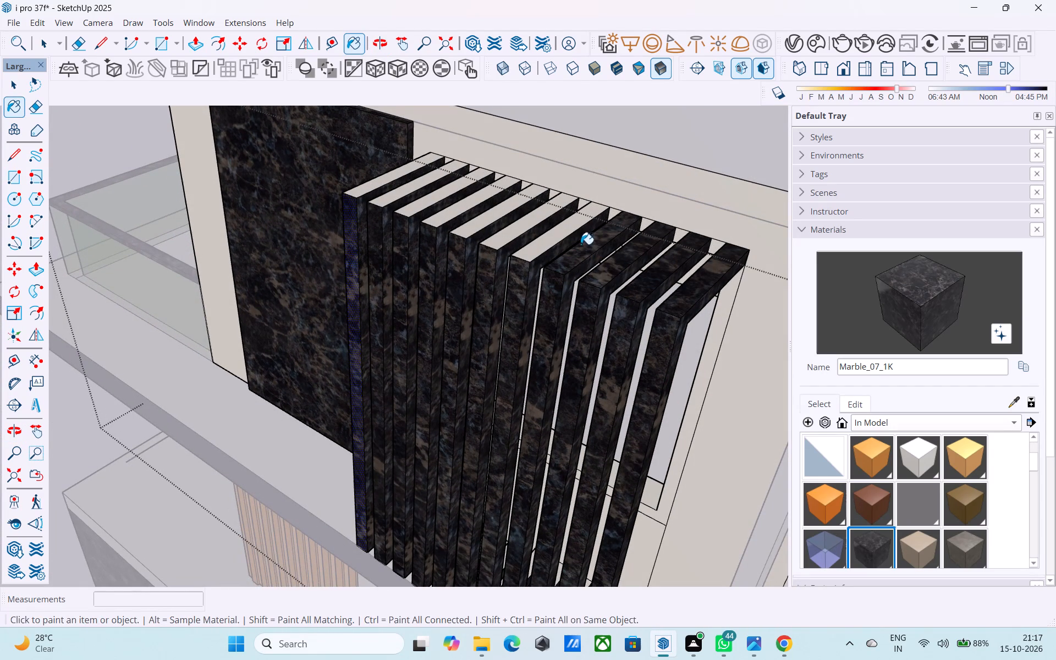
click(563, 223)
click(541, 211)
click(504, 206)
click(482, 196)
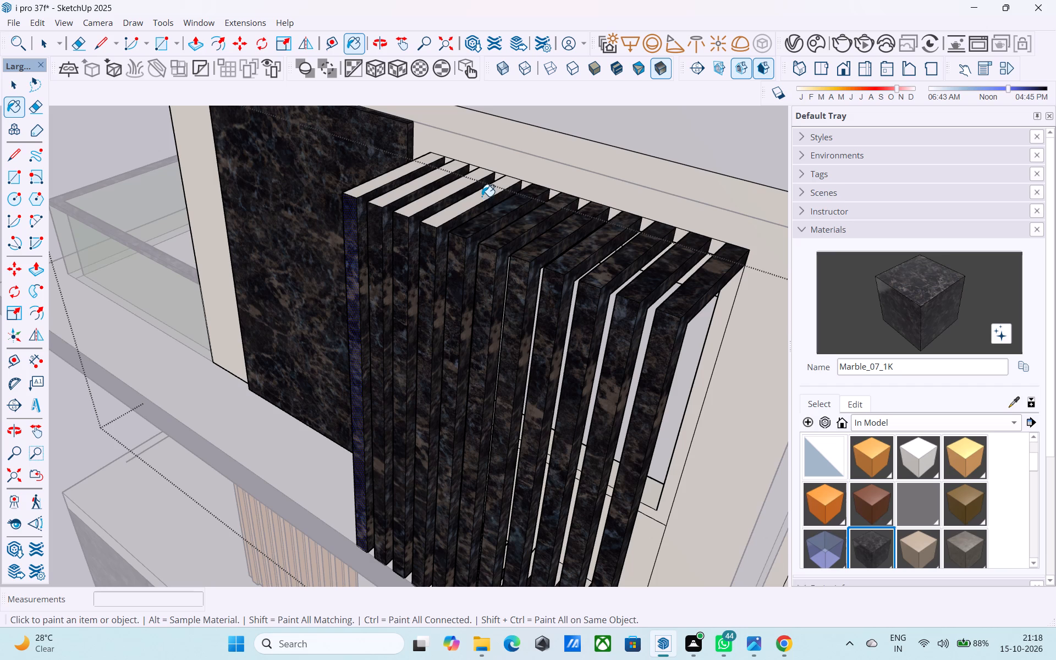
click(463, 185)
click(438, 177)
click(421, 164)
Paint the upper faces of the slats' bottom horizontal arms with Marble_07_1K, from the outermost slat back to the marble panel.
shift+middle_drag(463, 215, 406, 201)
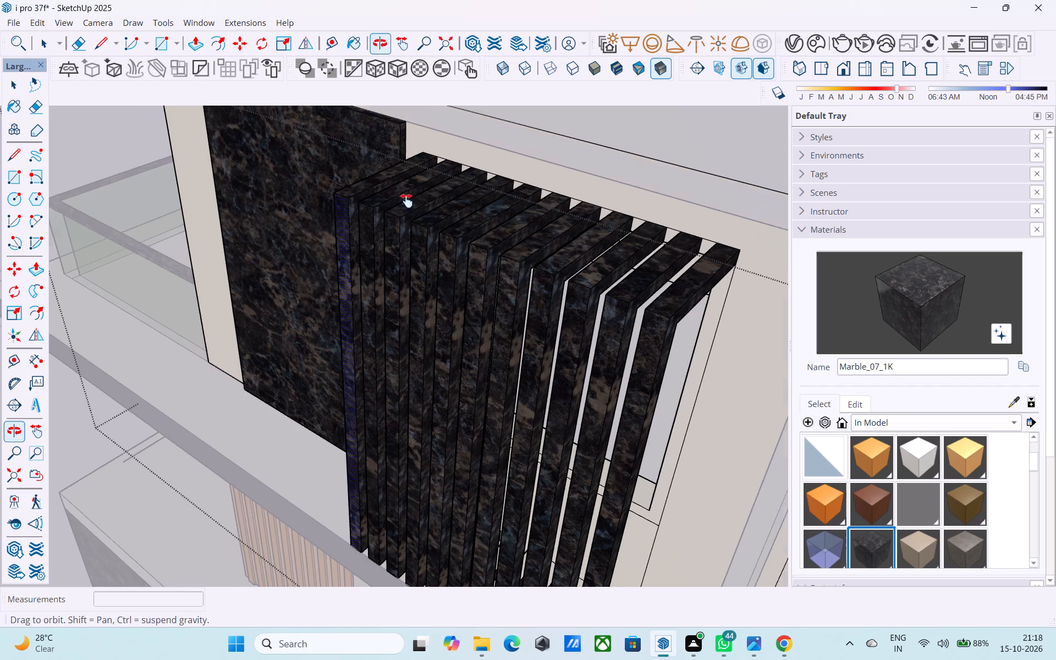
shift+middle_drag(406, 201, 318, 117)
scroll(339, 139, down, 4)
middle_drag(457, 206, 301, 206)
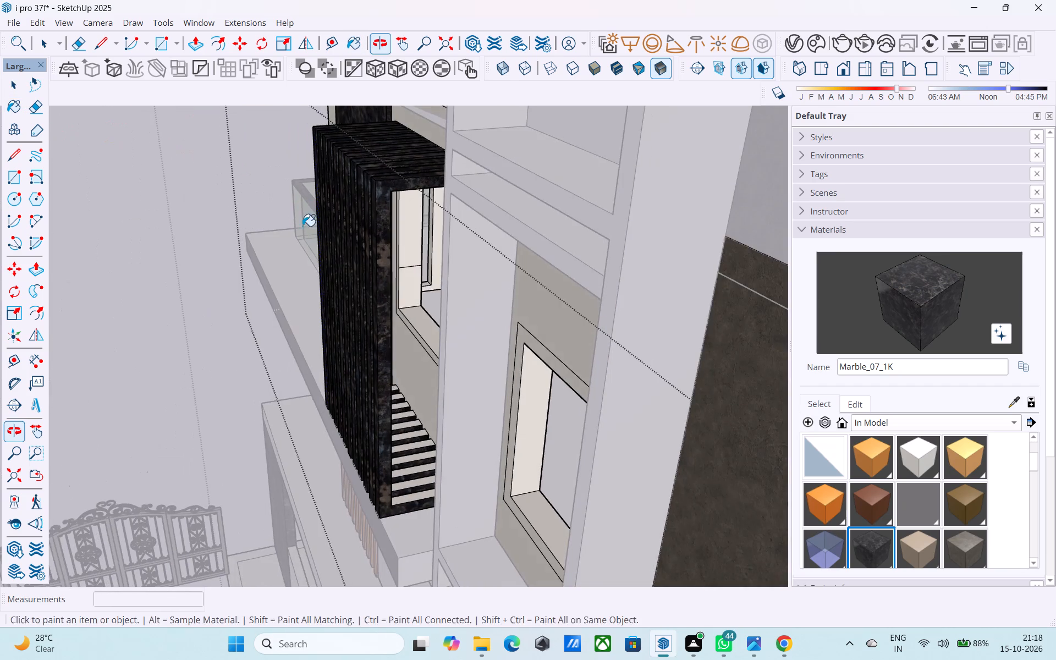
middle_drag(367, 397, 344, 315)
scroll(391, 385, up, 7)
click(359, 437)
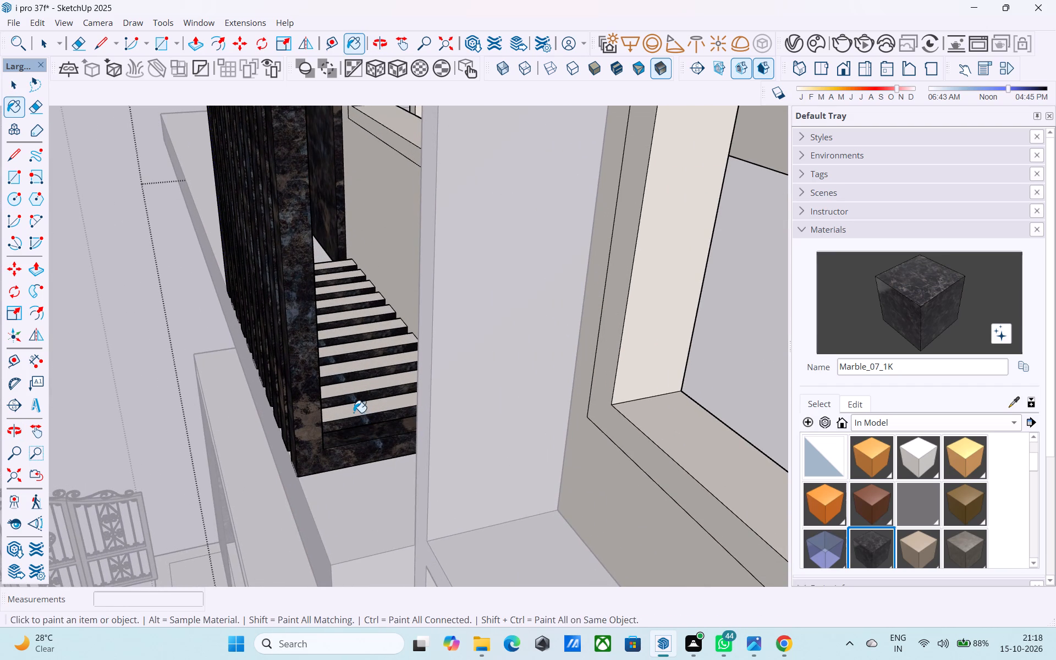
click(353, 411)
click(343, 385)
shift+middle_drag(353, 383, 326, 430)
scroll(364, 341, up, 5)
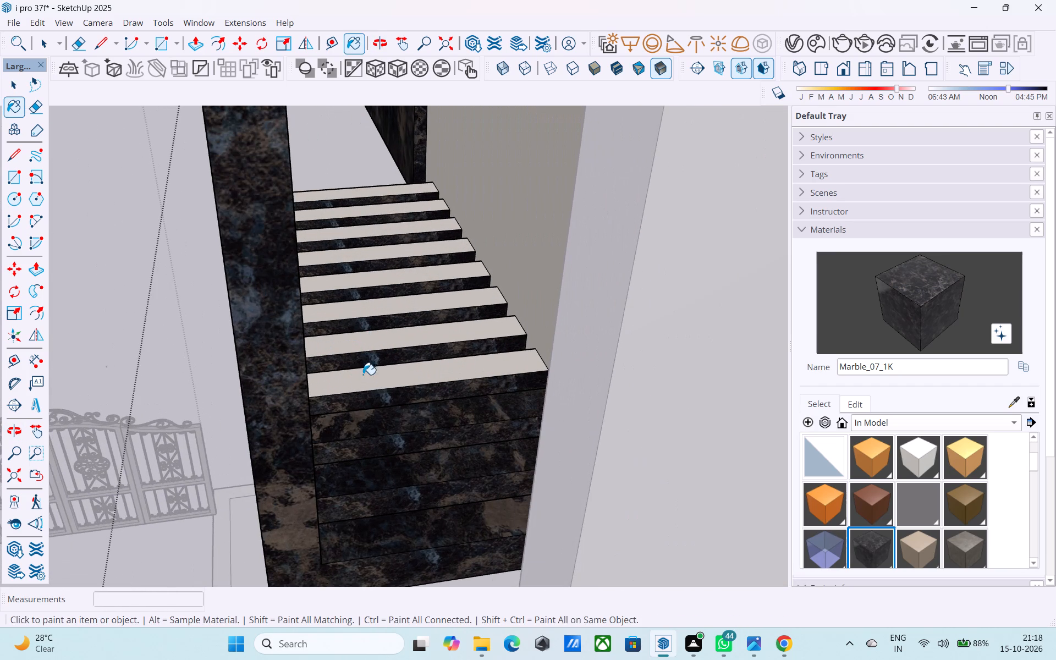
click(363, 375)
click(365, 342)
click(355, 309)
click(350, 279)
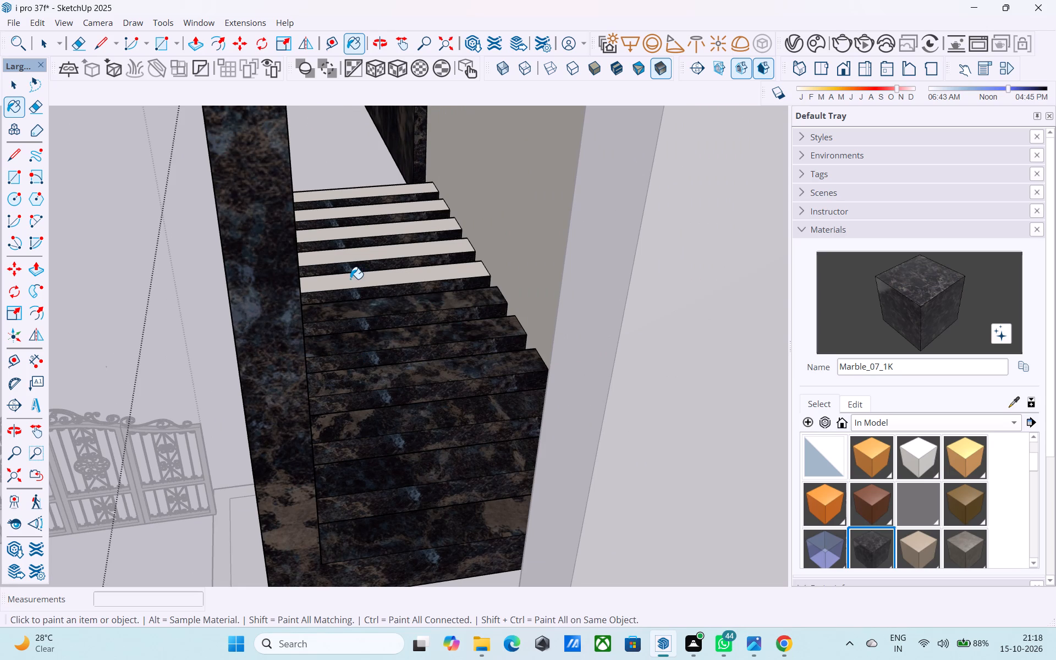
click(351, 252)
click(351, 229)
click(348, 208)
click(344, 192)
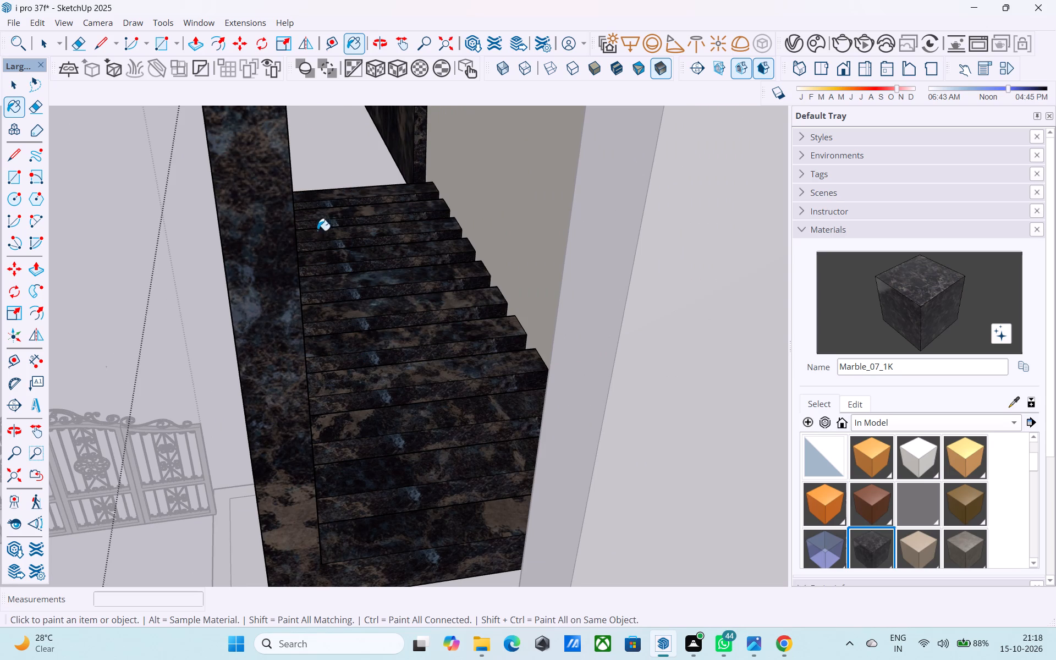
Leave the middle floor's open group and save the model.
middle_drag(322, 240, 466, 210)
scroll(481, 215, down, 5)
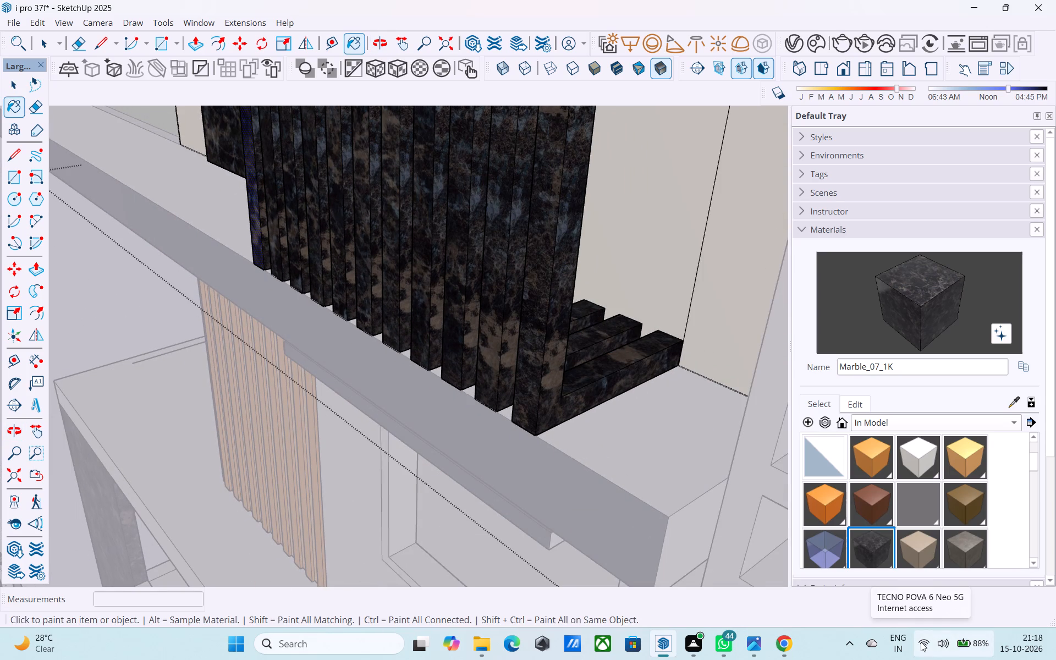
scroll(582, 508, down, 4)
middle_drag(528, 499, 752, 448)
scroll(747, 444, down, 4)
middle_drag(537, 415, 784, 408)
scroll(598, 470, down, 6)
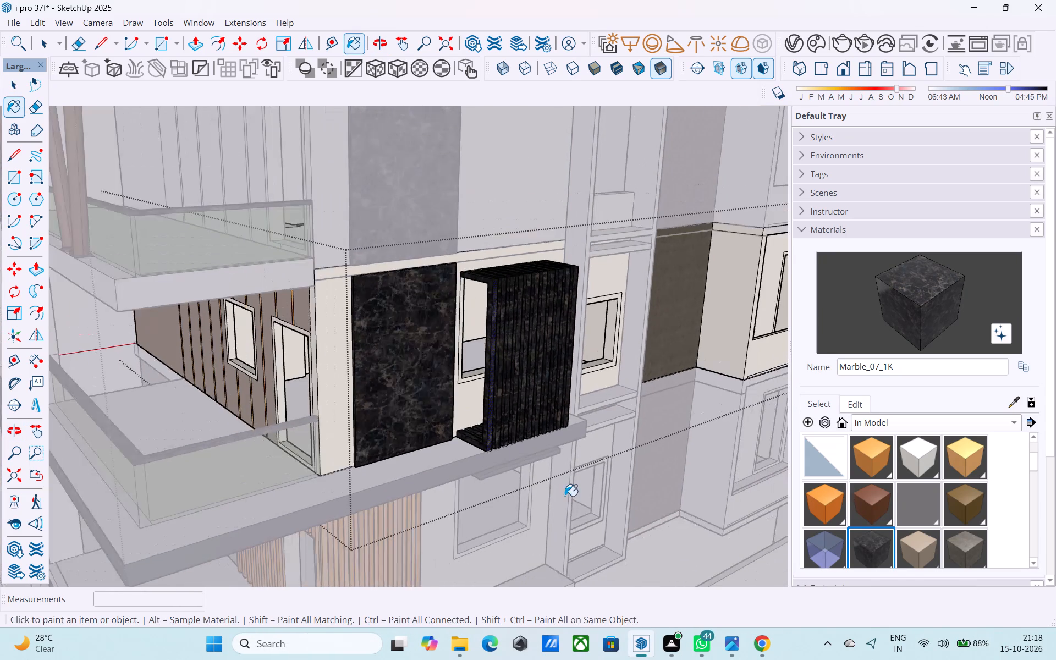
scroll(568, 488, down, 14)
key(space)
click(639, 230)
drag(573, 279, 590, 258)
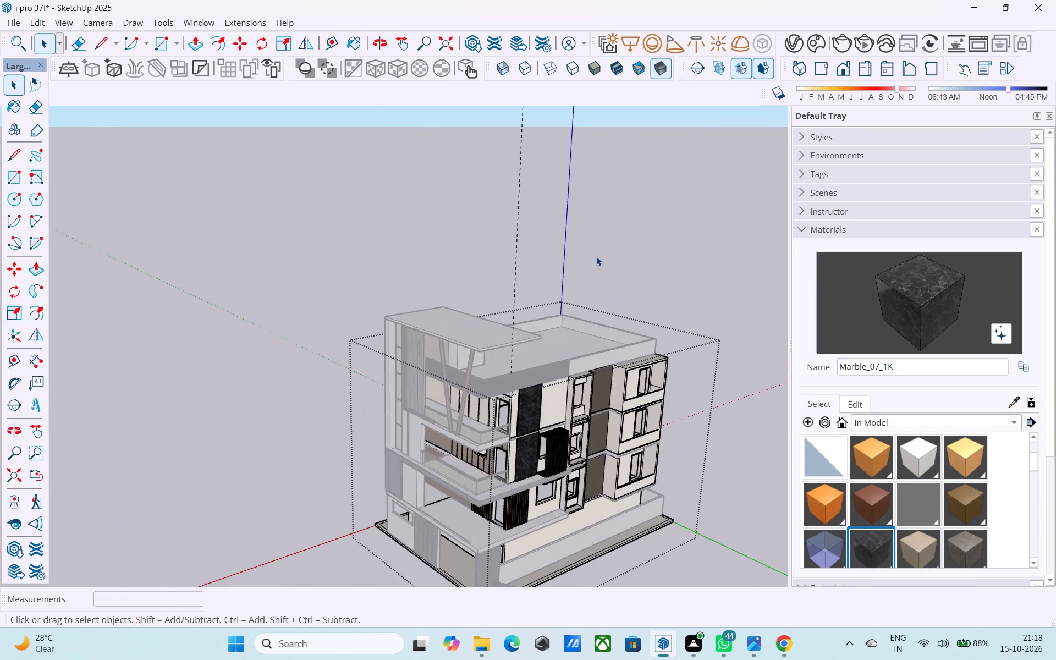
middle_drag(596, 265, 680, 244)
click(678, 244)
middle_drag(628, 268, 671, 239)
key(ctrl+s)
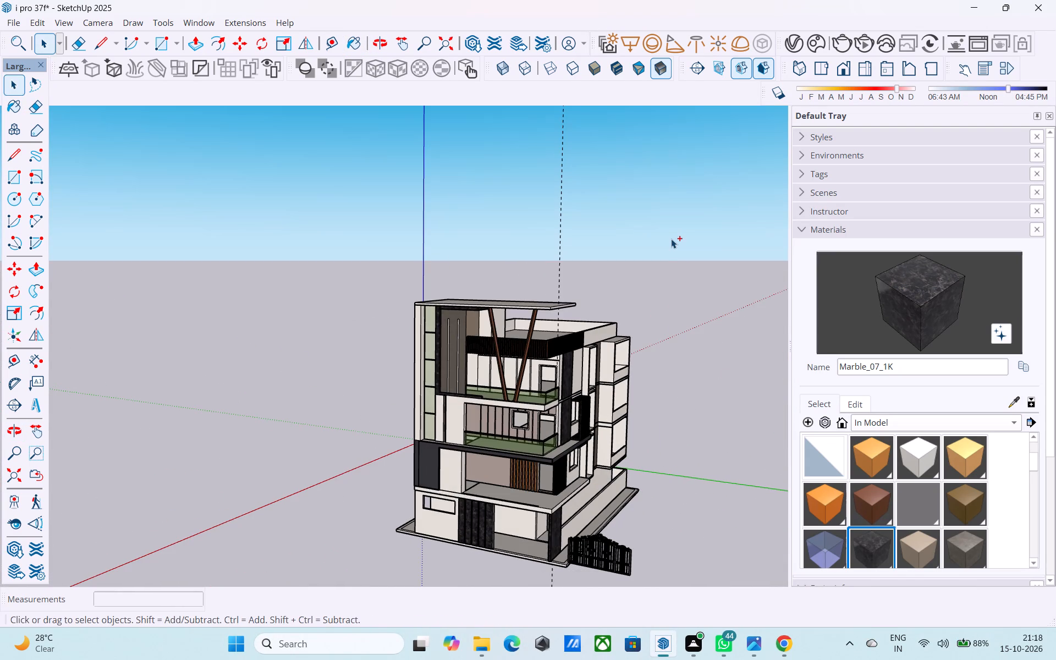
middle_drag(558, 406, 574, 384)
scroll(574, 384, up, 5)
middle_drag(563, 382, 612, 326)
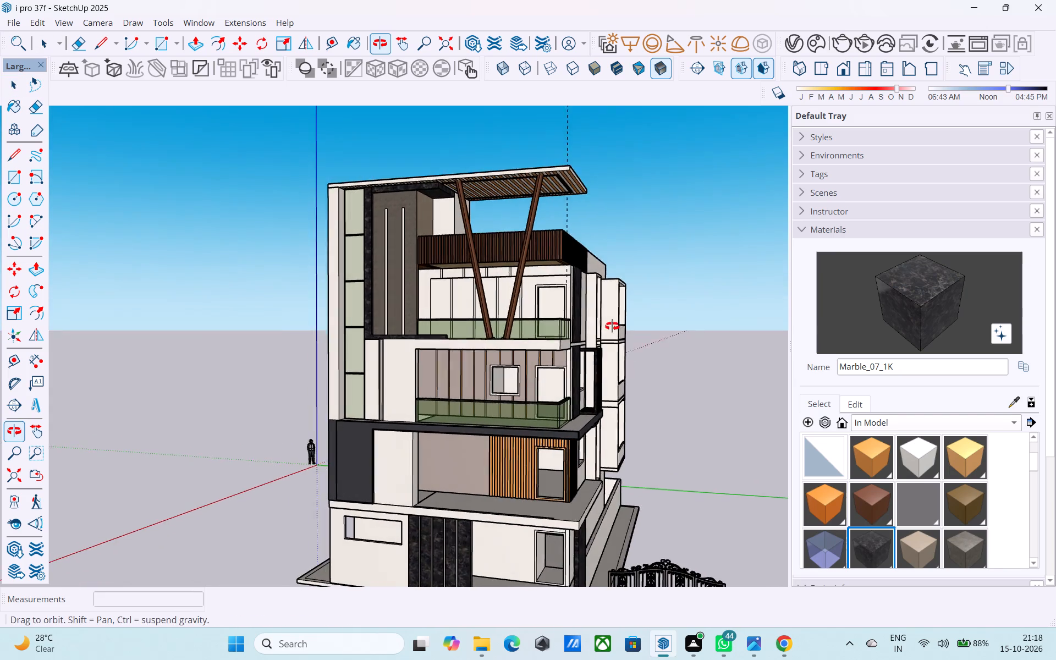
middle_drag(612, 326, 618, 330)
key(ctrl+s)
On the front facade, open the group containing the brown wall beside the orange wood slats.
middle_drag(518, 344, 496, 332)
scroll(496, 331, up, 2)
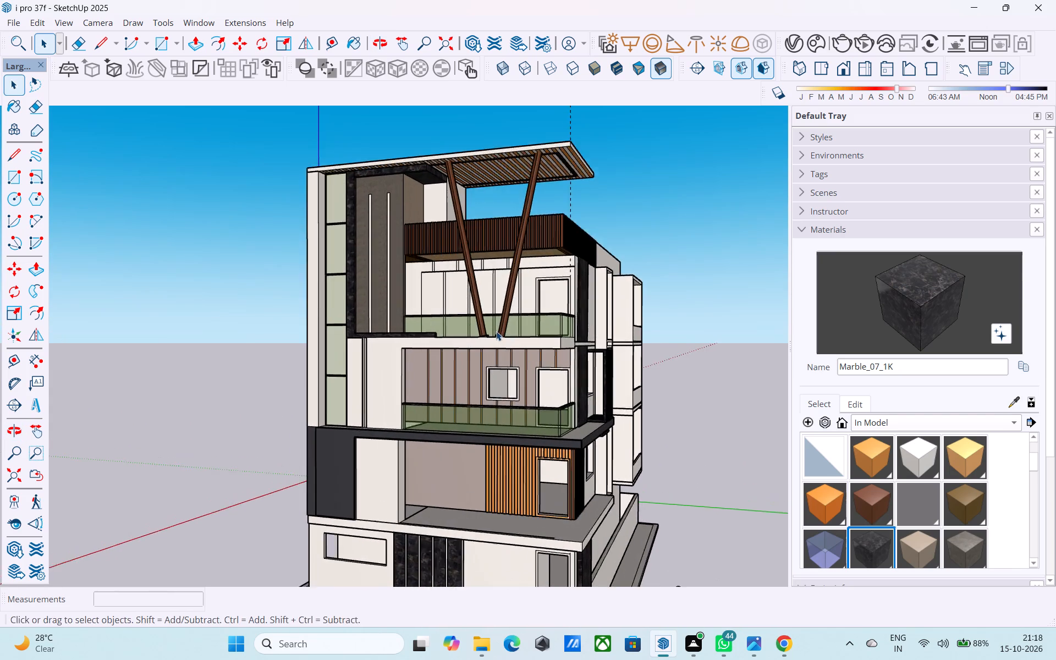
scroll(499, 333, down, 3)
middle_drag(499, 333, 511, 327)
scroll(480, 435, up, 4)
middle_drag(474, 464, 483, 464)
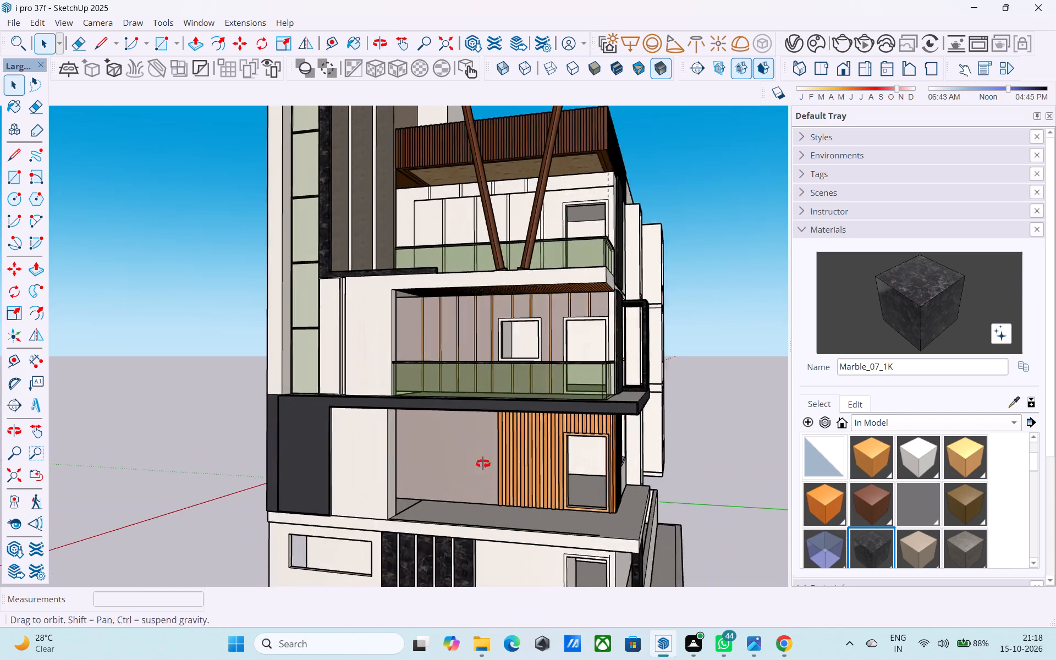
middle_drag(483, 464, 517, 465)
scroll(453, 469, up, 4)
middle_drag(446, 466, 417, 455)
double_click(418, 453)
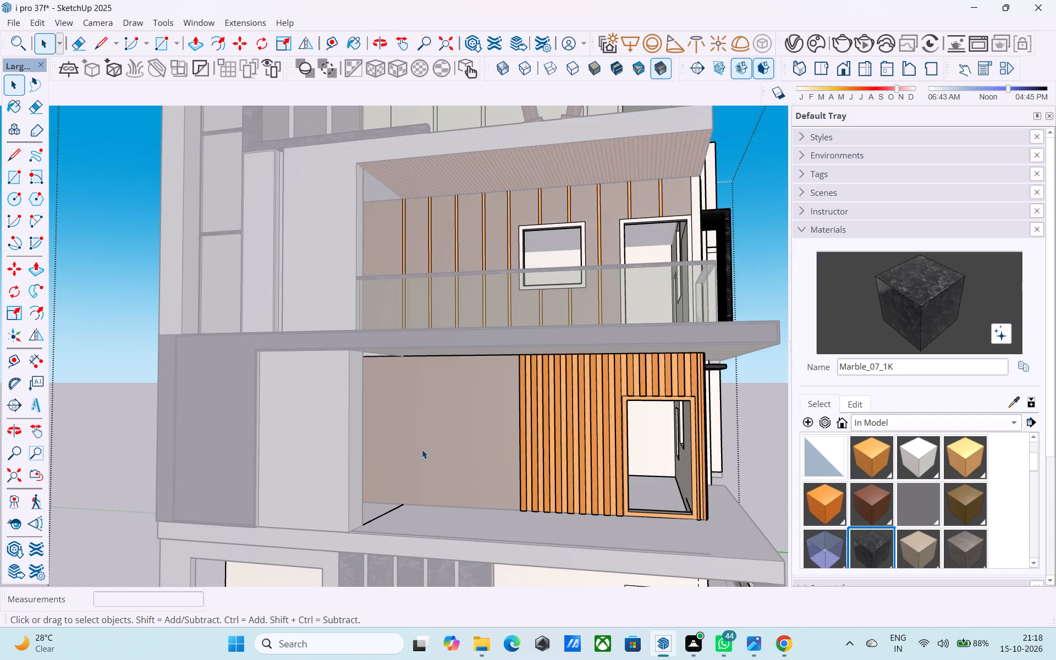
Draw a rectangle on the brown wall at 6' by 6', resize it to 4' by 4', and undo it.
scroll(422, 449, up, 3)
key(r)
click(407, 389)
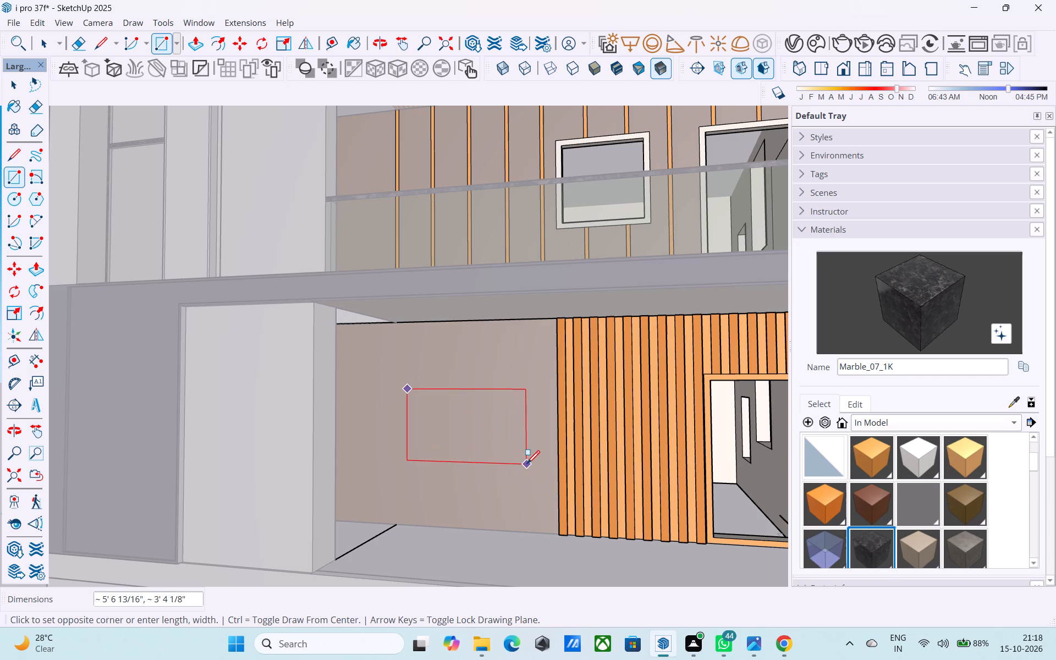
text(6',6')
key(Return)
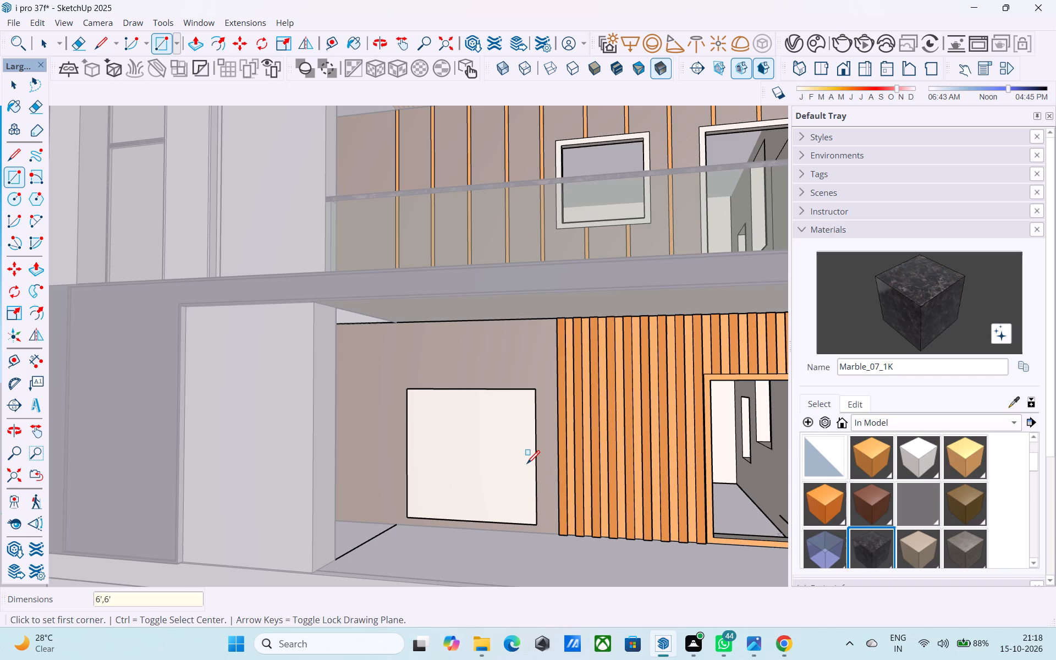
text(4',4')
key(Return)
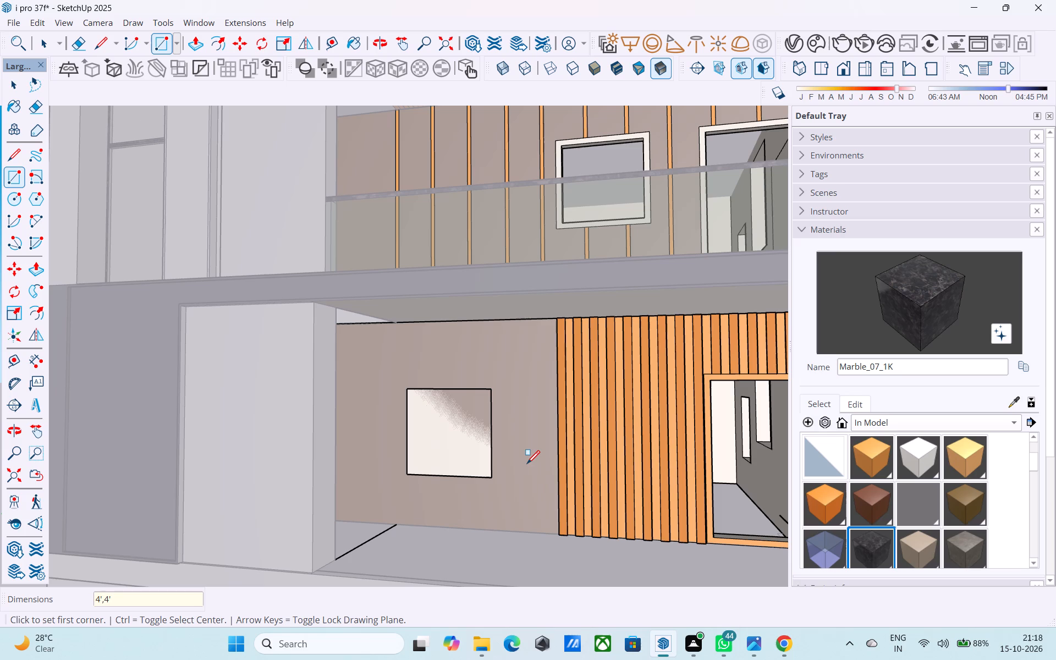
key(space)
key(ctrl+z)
Open the brown wall's nested group and draw a 4' by 4' window outline directly on its face, beside the wood slats.
double_click(525, 466)
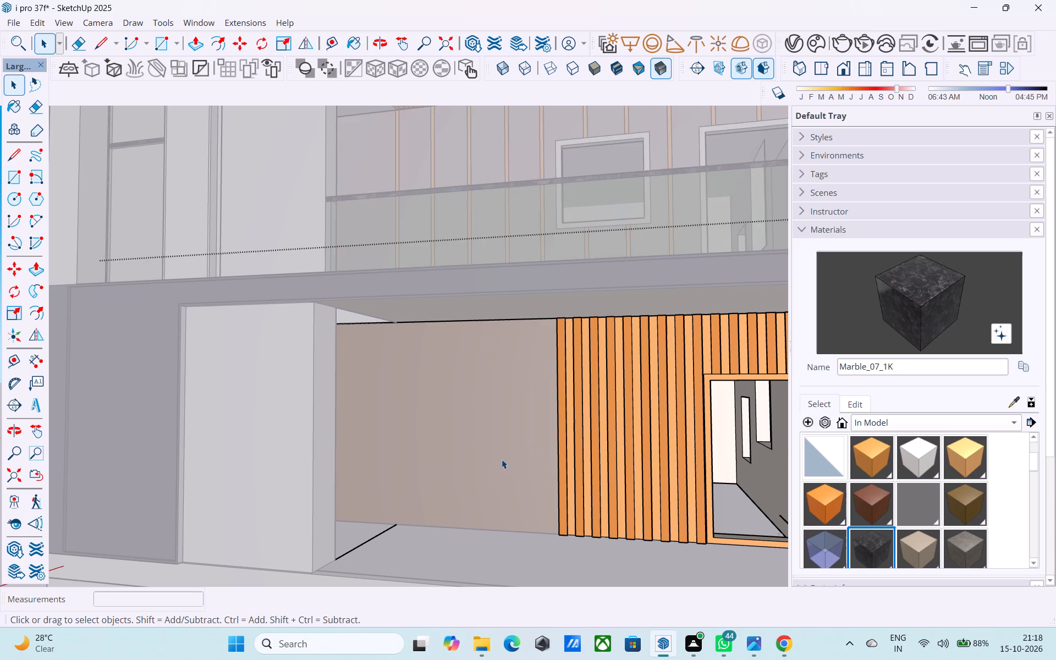
scroll(468, 450, up, 6)
scroll(463, 443, down, 3)
key(r)
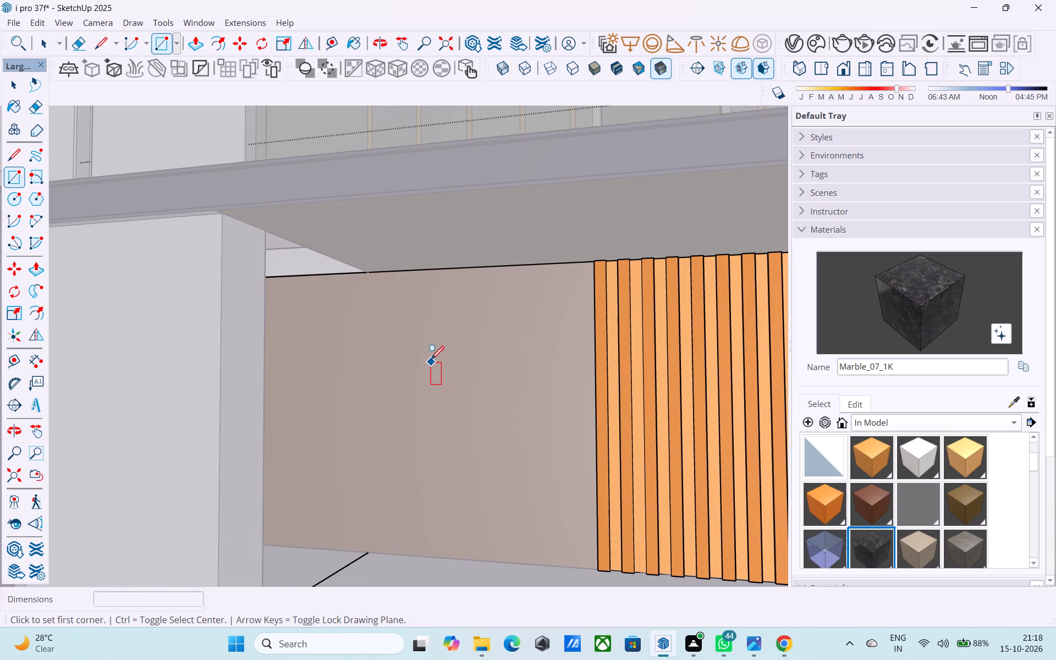
click(435, 356)
text(4',4')
key(Return)
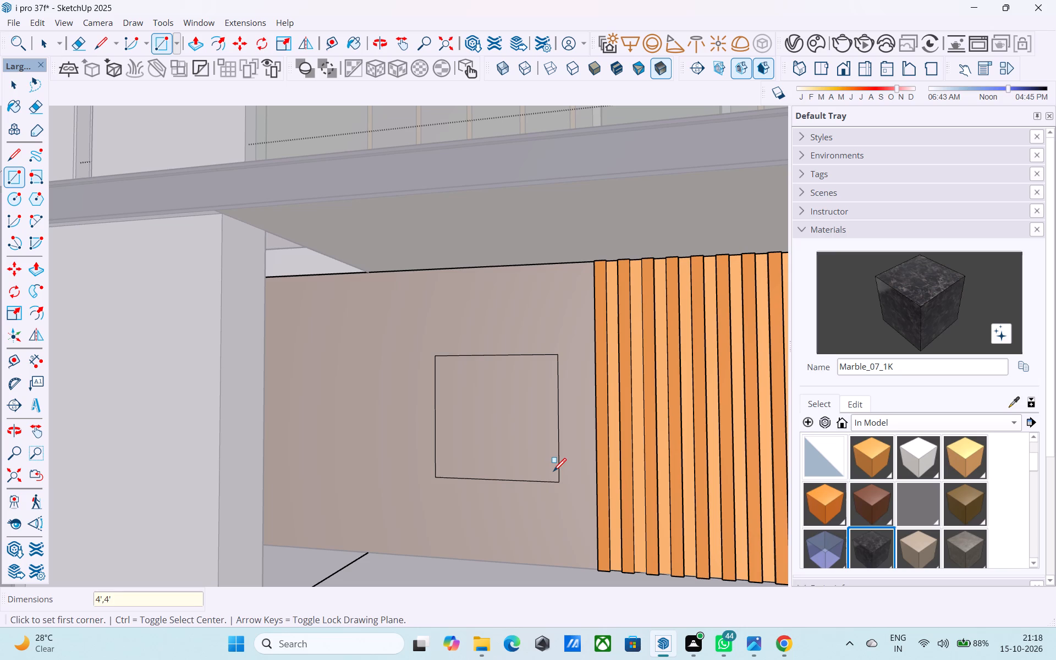
Select the 4' by 4' square face on the brown wall and try to offset its outline by 3.
key(space)
click(474, 448)
key(f)
click(474, 448)
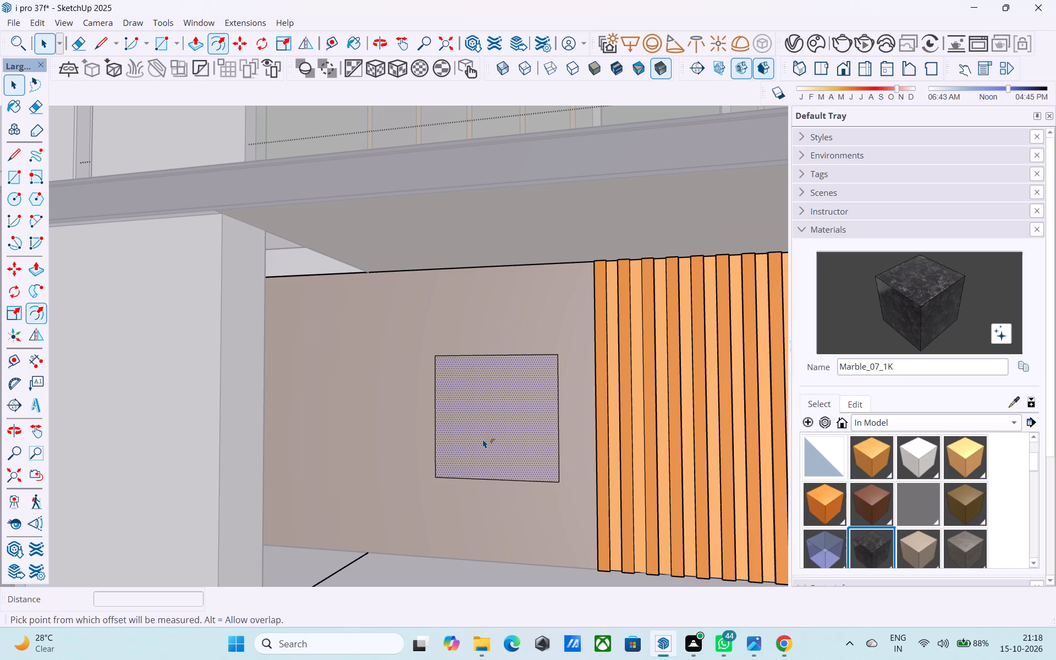
click(483, 442)
key(f)
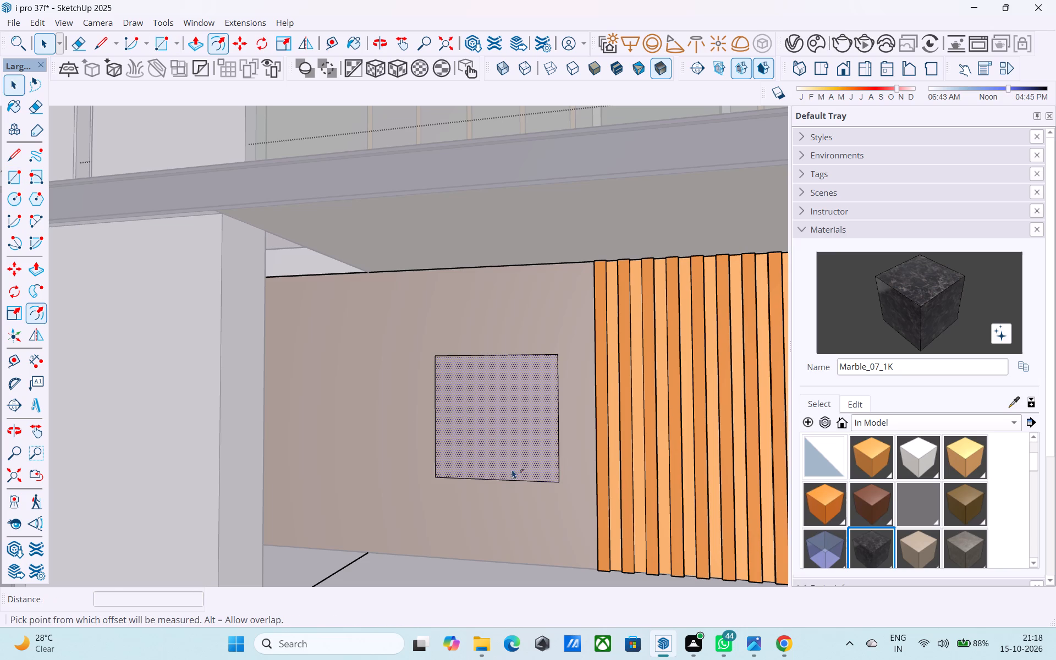
click(512, 469)
key(3)
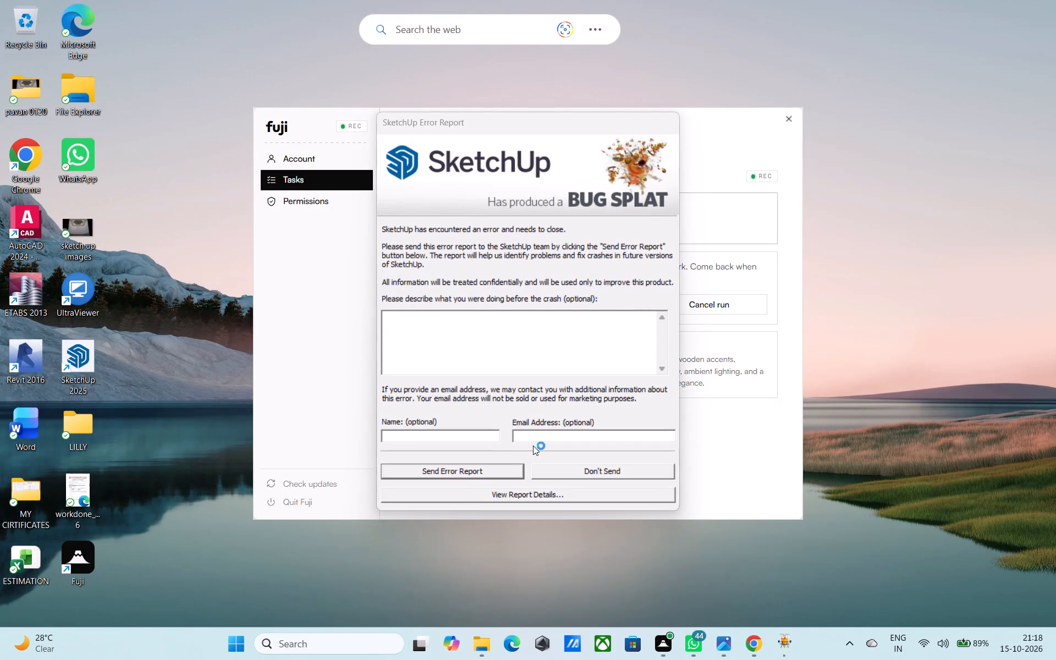
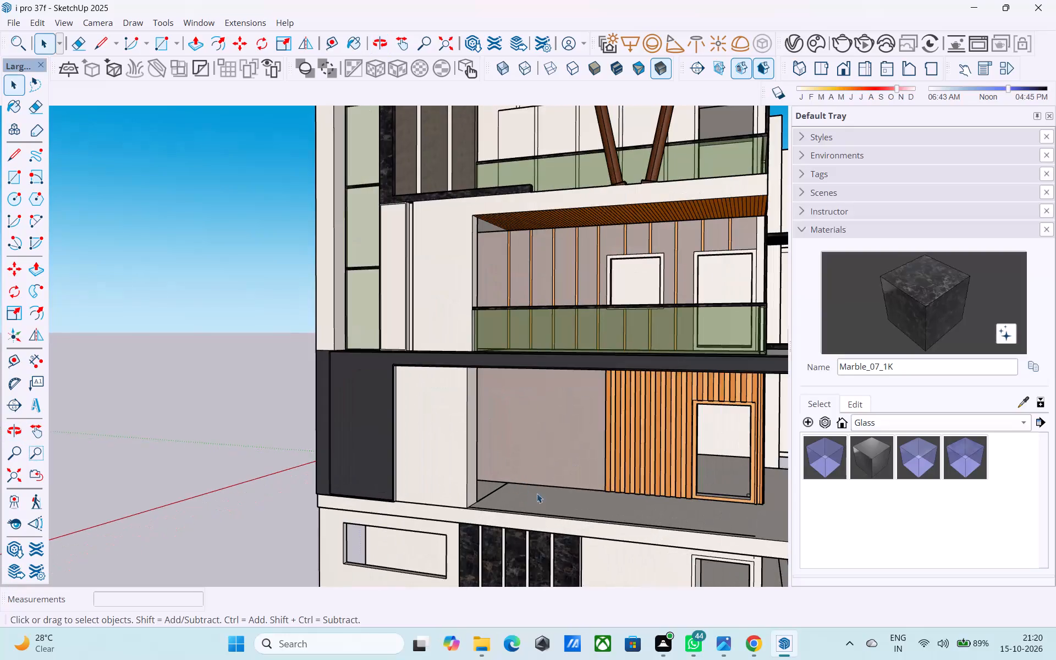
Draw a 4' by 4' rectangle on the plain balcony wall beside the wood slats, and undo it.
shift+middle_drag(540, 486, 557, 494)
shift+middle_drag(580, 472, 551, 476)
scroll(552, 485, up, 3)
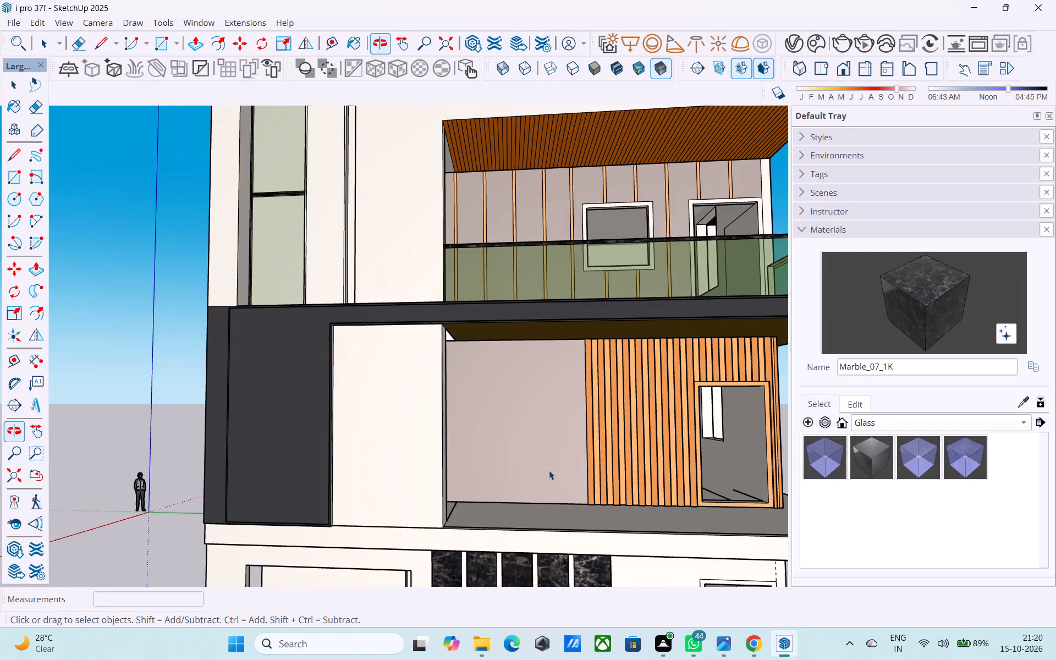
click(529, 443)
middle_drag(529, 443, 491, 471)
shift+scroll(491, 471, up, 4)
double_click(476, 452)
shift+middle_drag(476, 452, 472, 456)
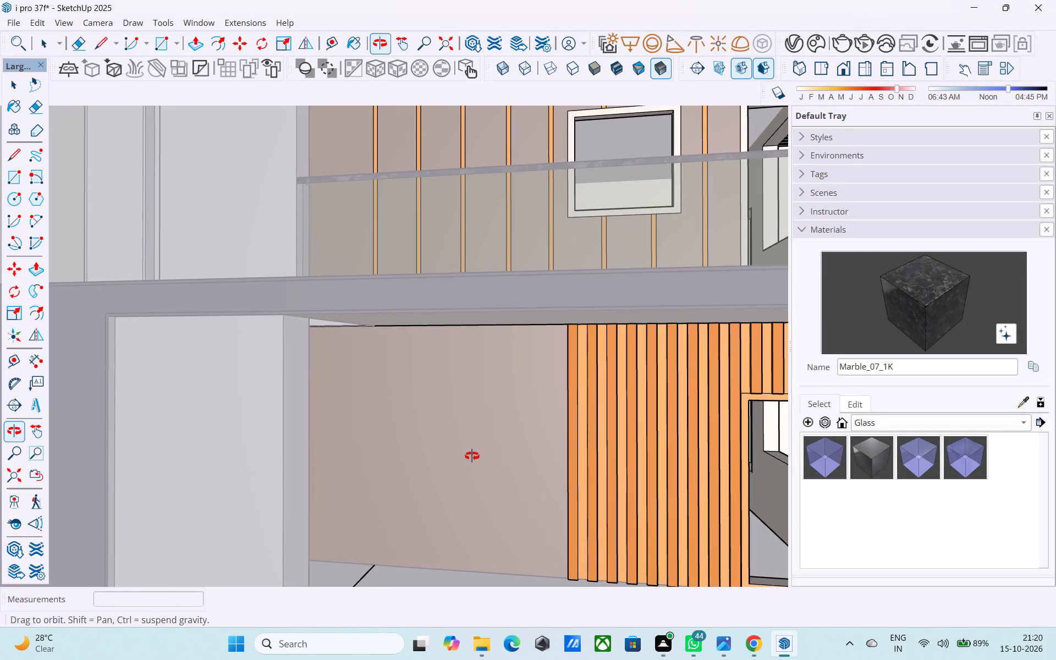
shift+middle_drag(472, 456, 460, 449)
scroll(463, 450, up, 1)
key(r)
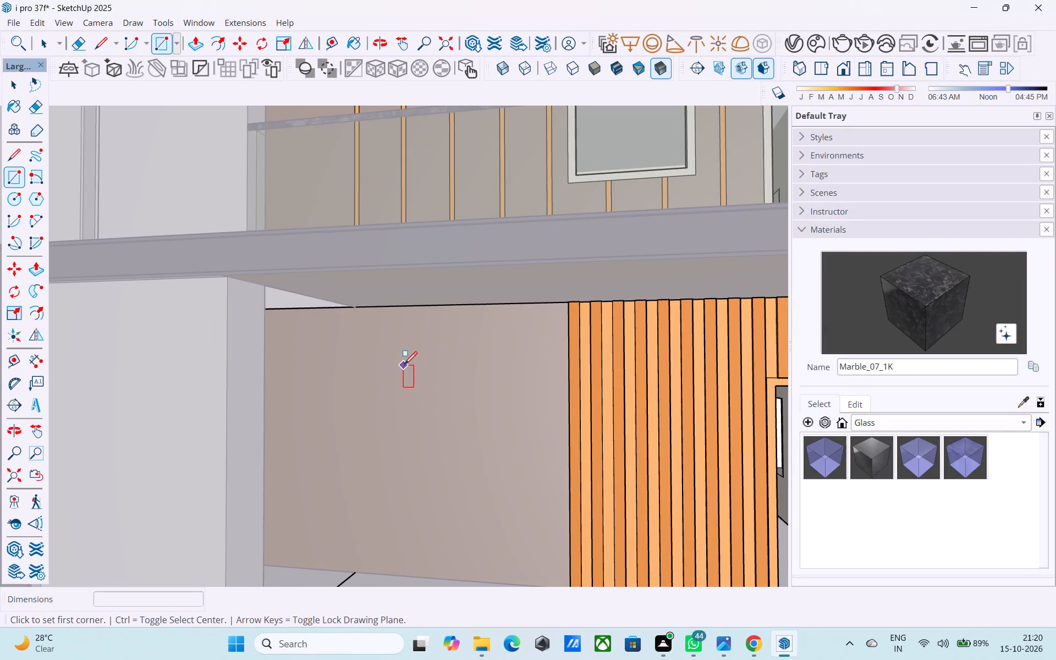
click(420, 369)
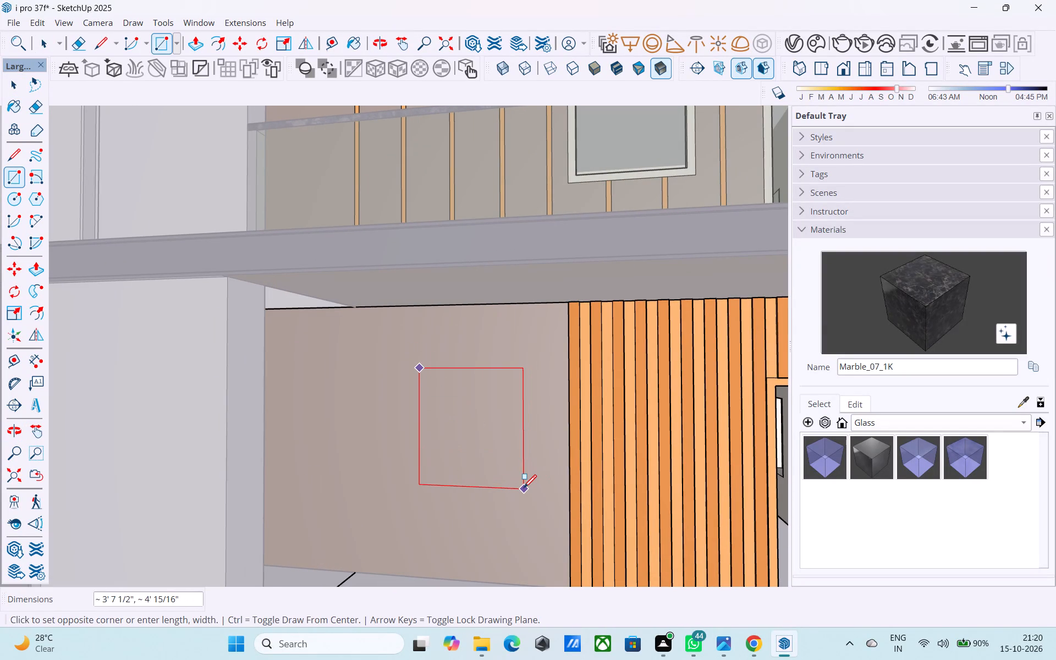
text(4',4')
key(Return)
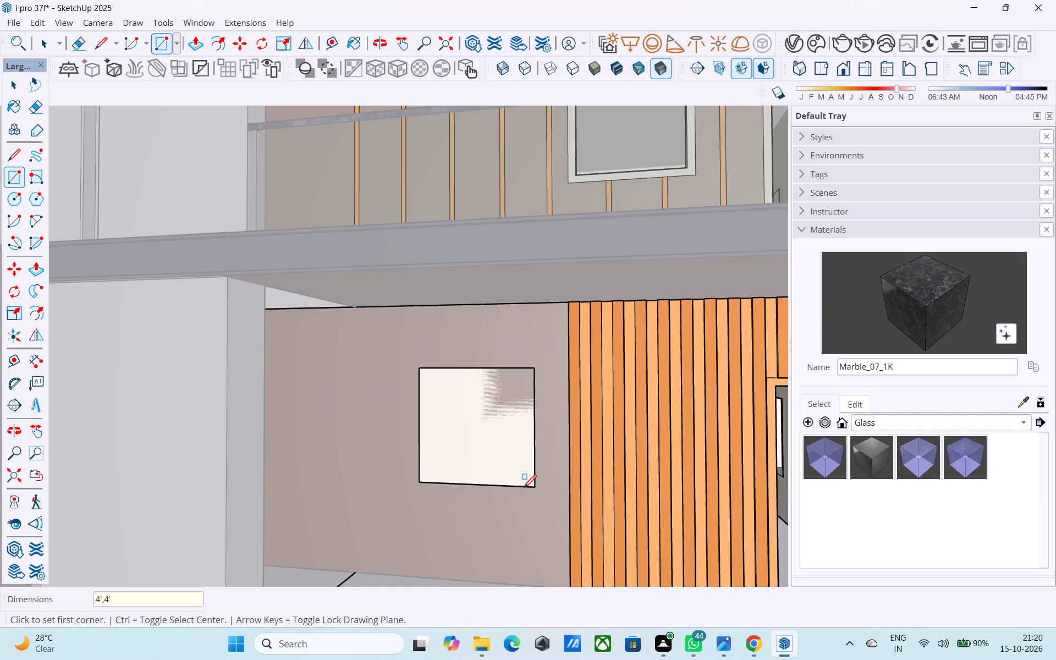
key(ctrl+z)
Open the nested wall group for editing and draw a 4' by 4' square on the plain wall beside the slats.
key(space)
double_click(523, 489)
scroll(493, 471, up, 2)
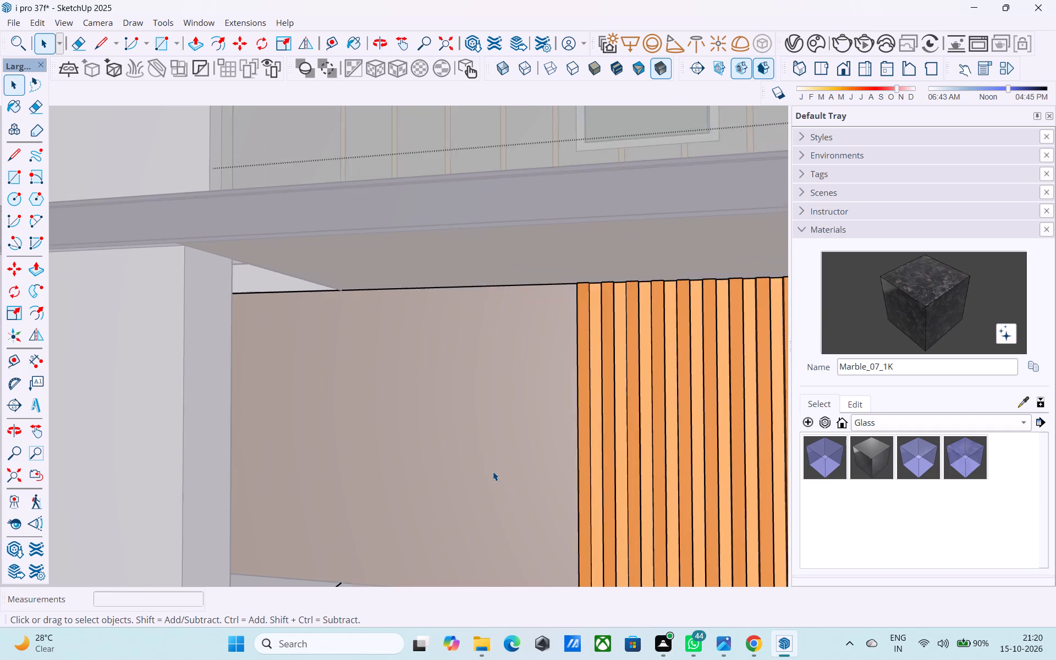
key(r)
click(374, 369)
scroll(404, 378, down, 4)
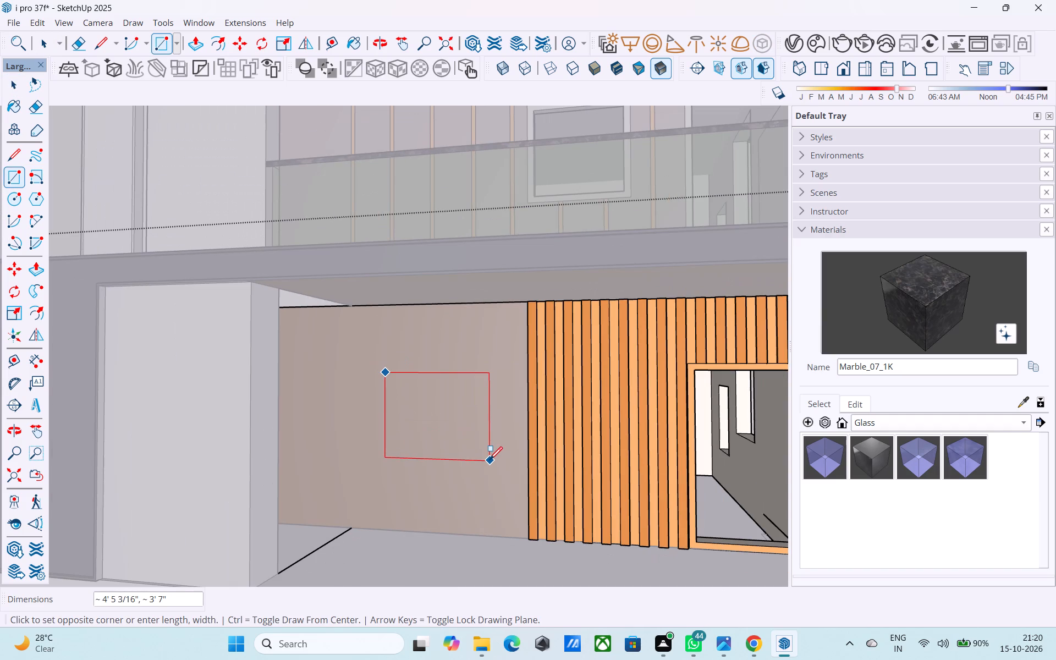
text(4',4')
key(Return)
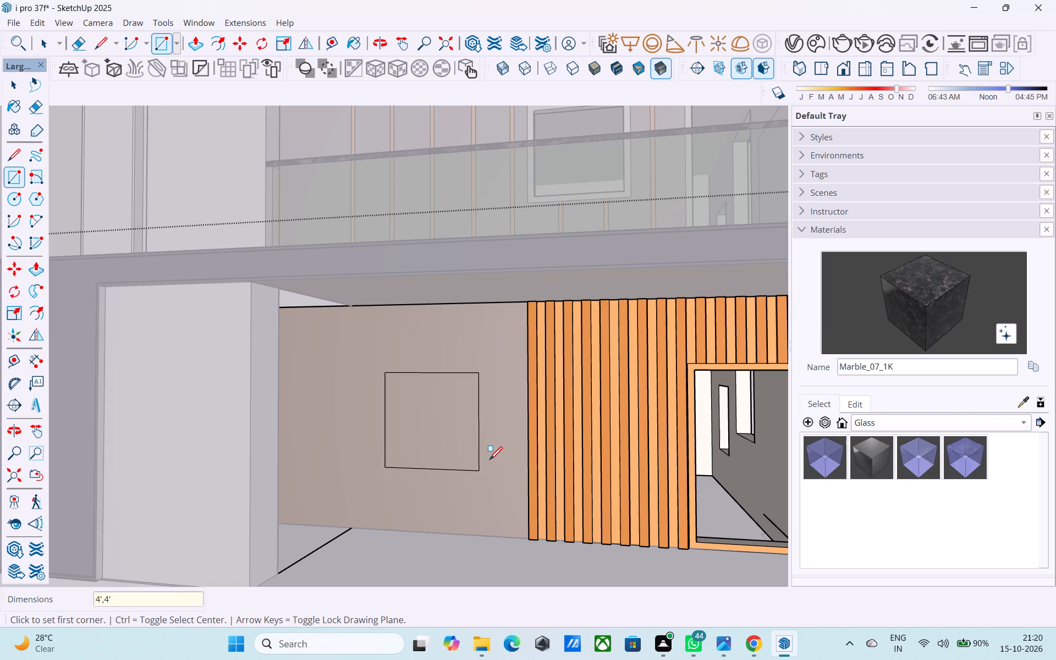
Offset the square's edges inward by 3" to form a window frame outline.
middle_drag(481, 452, 557, 439)
scroll(519, 447, up, 2)
key(space)
click(495, 437)
middle_drag(495, 437, 485, 449)
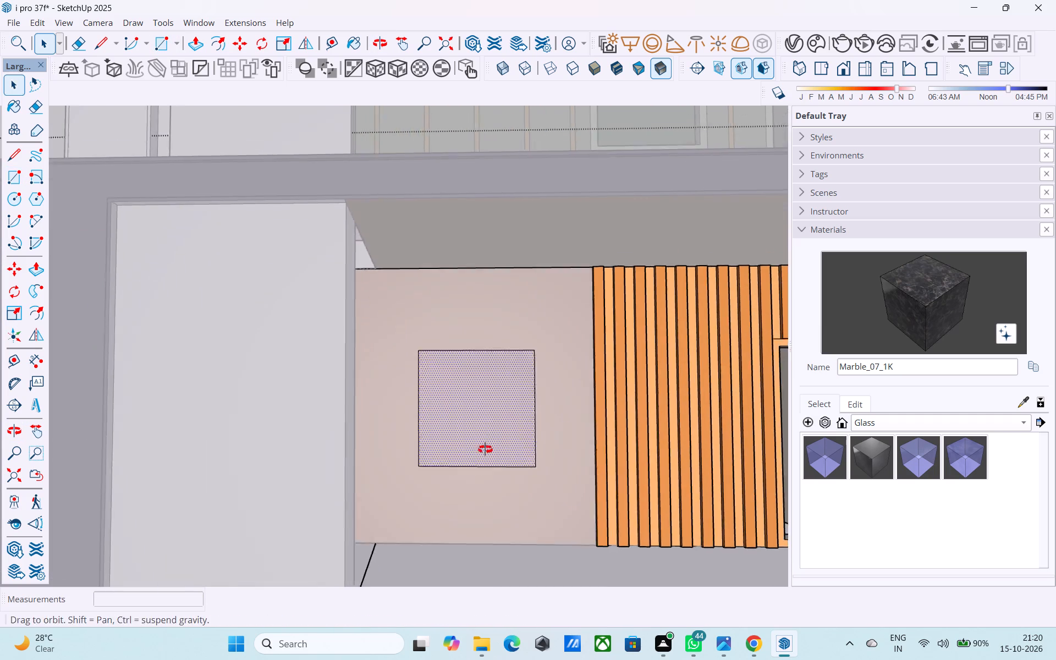
middle_drag(485, 449, 479, 459)
key(f)
click(479, 459)
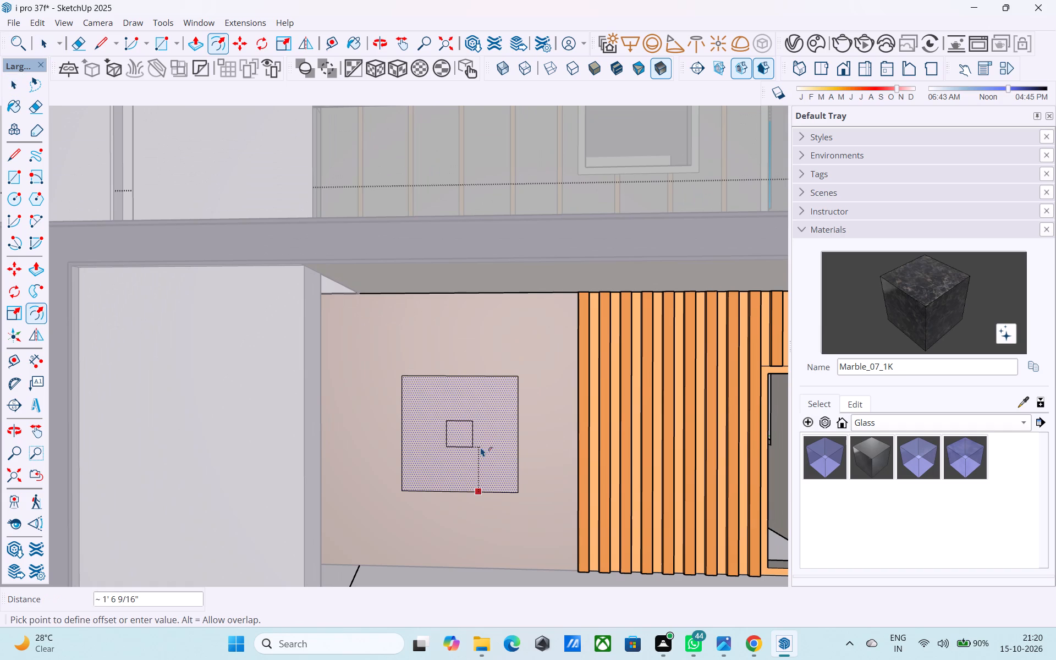
text(3")
key(Return)
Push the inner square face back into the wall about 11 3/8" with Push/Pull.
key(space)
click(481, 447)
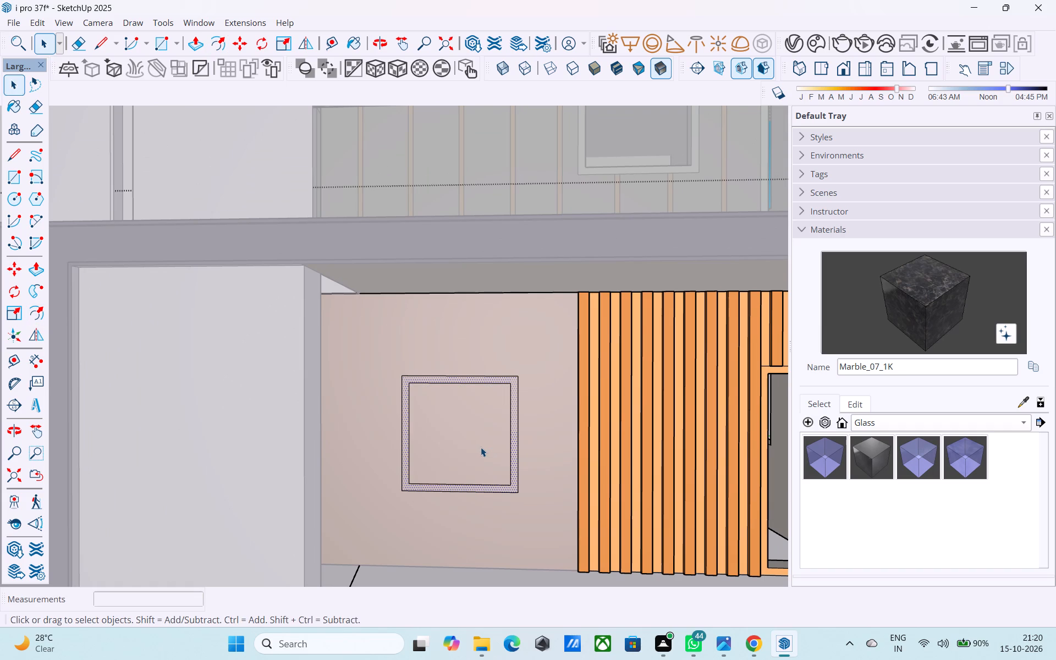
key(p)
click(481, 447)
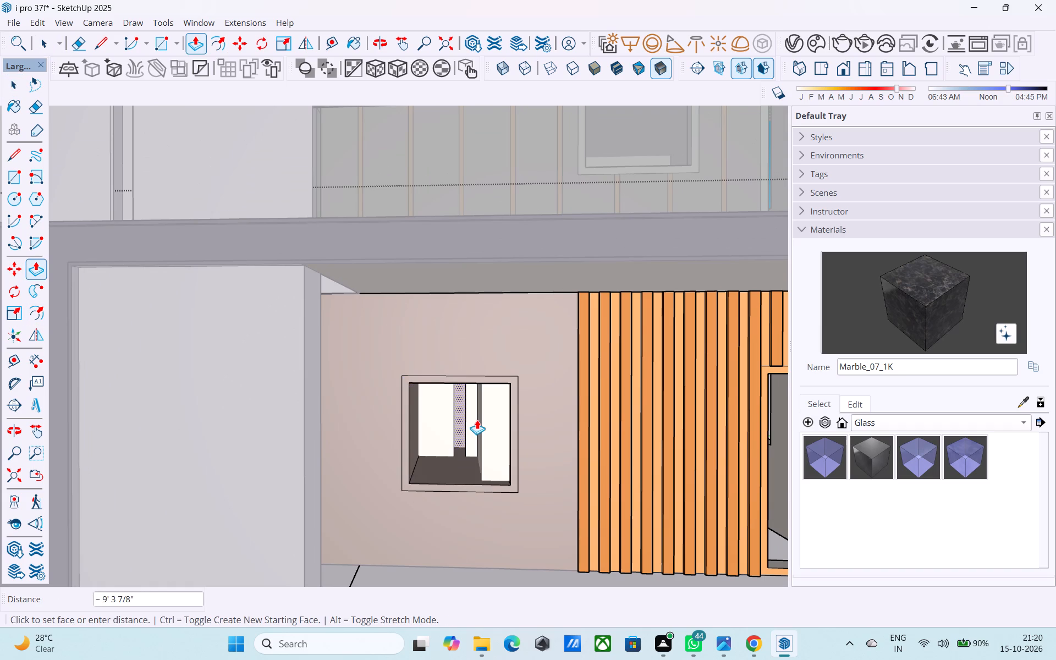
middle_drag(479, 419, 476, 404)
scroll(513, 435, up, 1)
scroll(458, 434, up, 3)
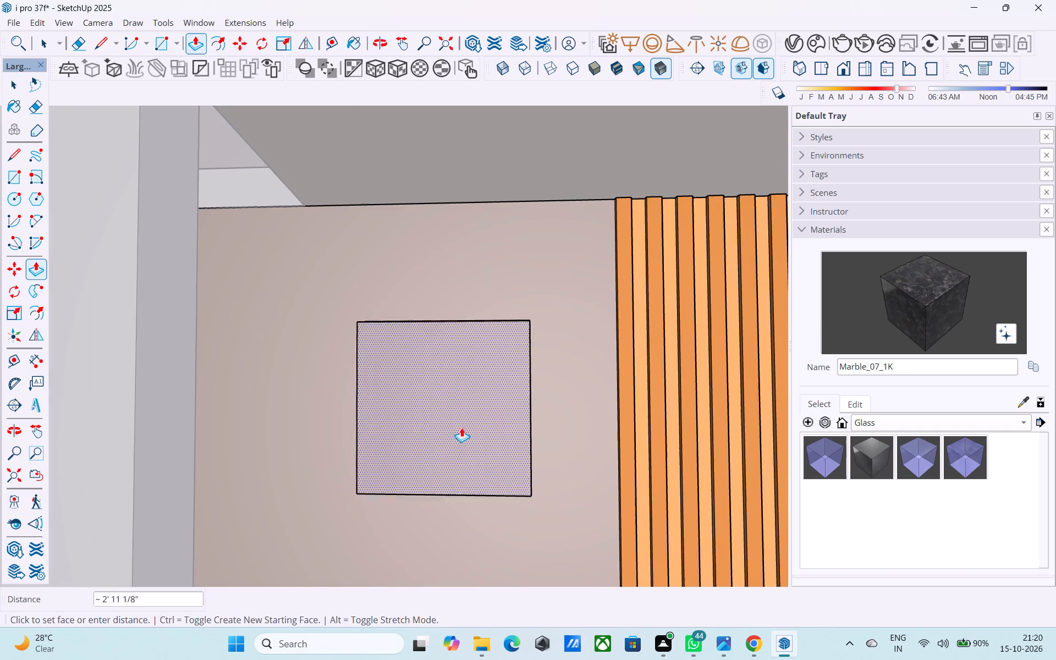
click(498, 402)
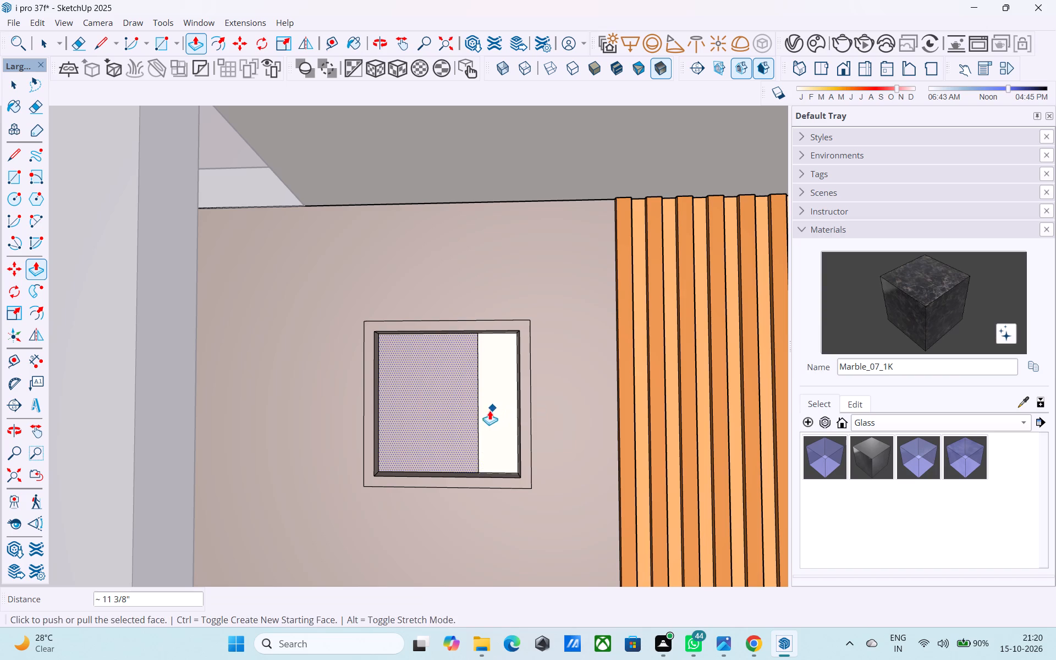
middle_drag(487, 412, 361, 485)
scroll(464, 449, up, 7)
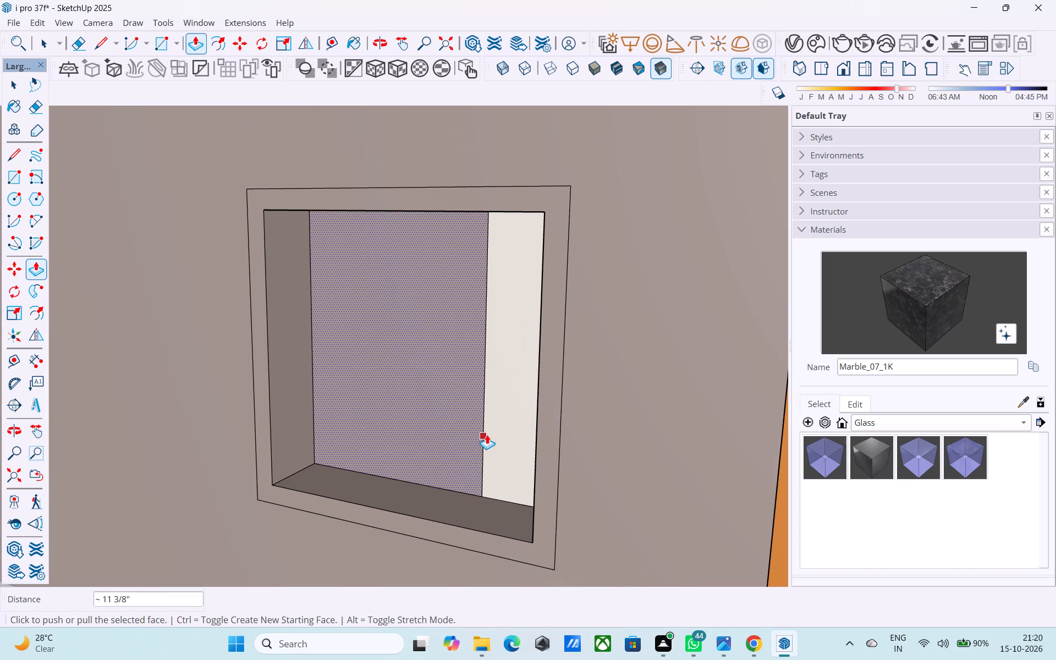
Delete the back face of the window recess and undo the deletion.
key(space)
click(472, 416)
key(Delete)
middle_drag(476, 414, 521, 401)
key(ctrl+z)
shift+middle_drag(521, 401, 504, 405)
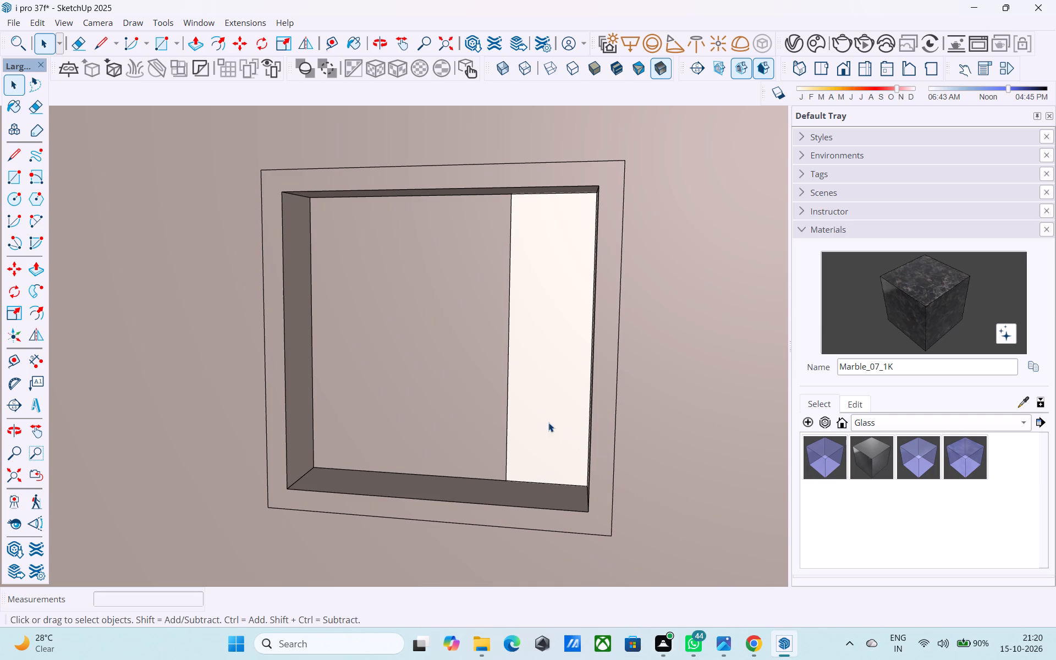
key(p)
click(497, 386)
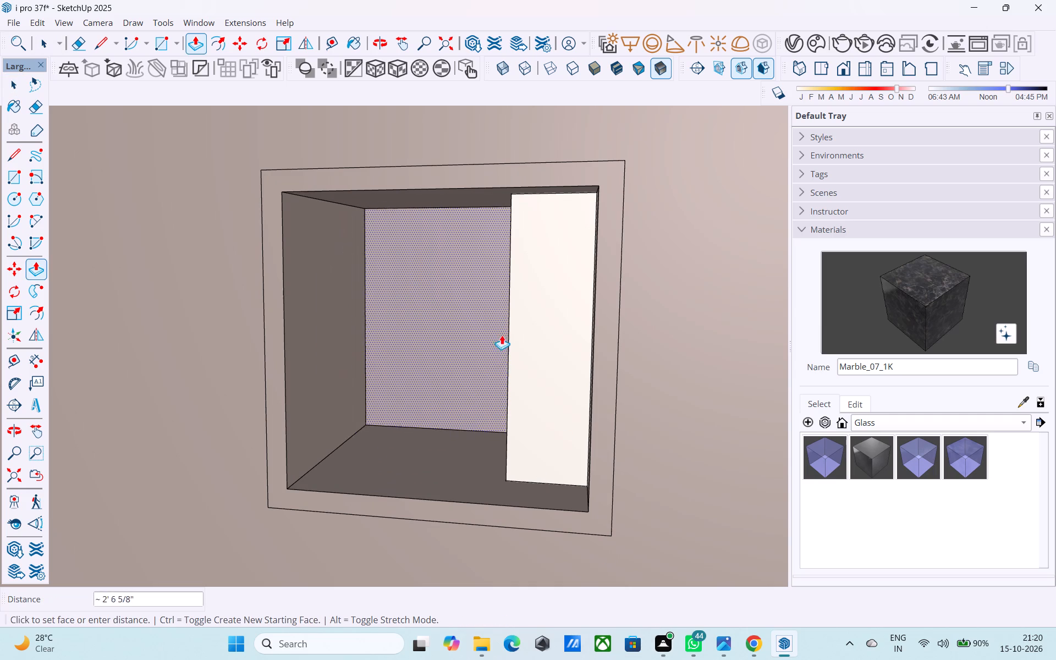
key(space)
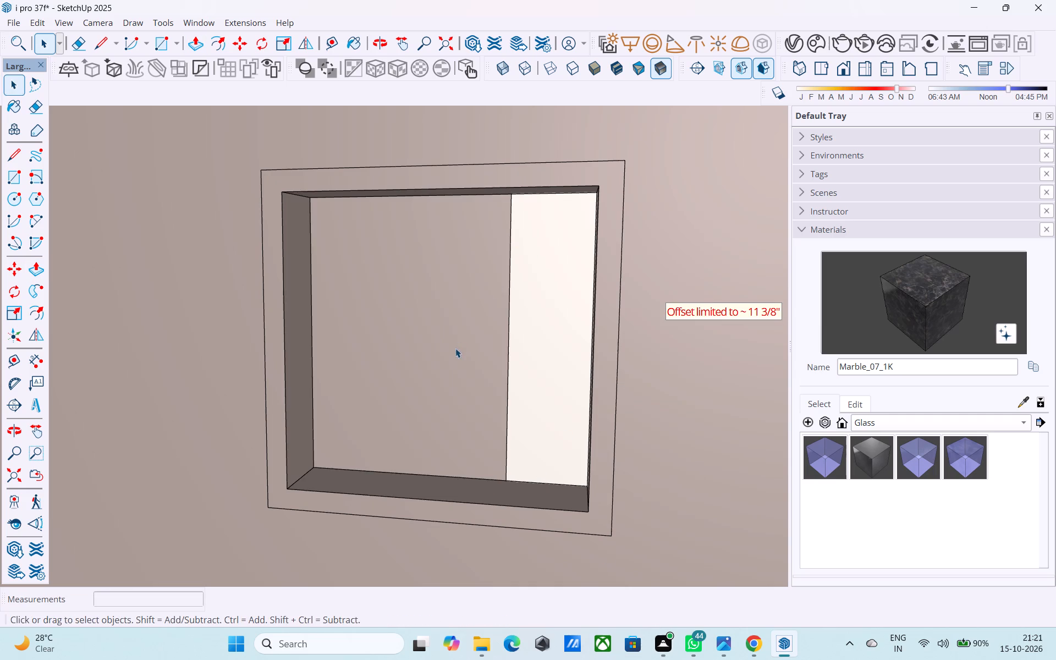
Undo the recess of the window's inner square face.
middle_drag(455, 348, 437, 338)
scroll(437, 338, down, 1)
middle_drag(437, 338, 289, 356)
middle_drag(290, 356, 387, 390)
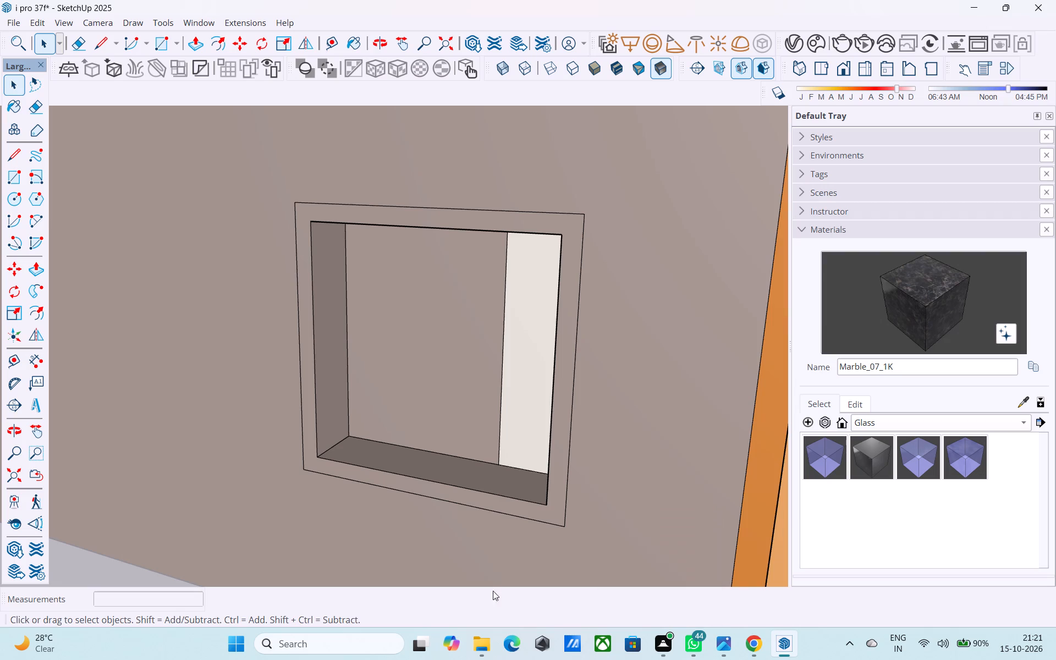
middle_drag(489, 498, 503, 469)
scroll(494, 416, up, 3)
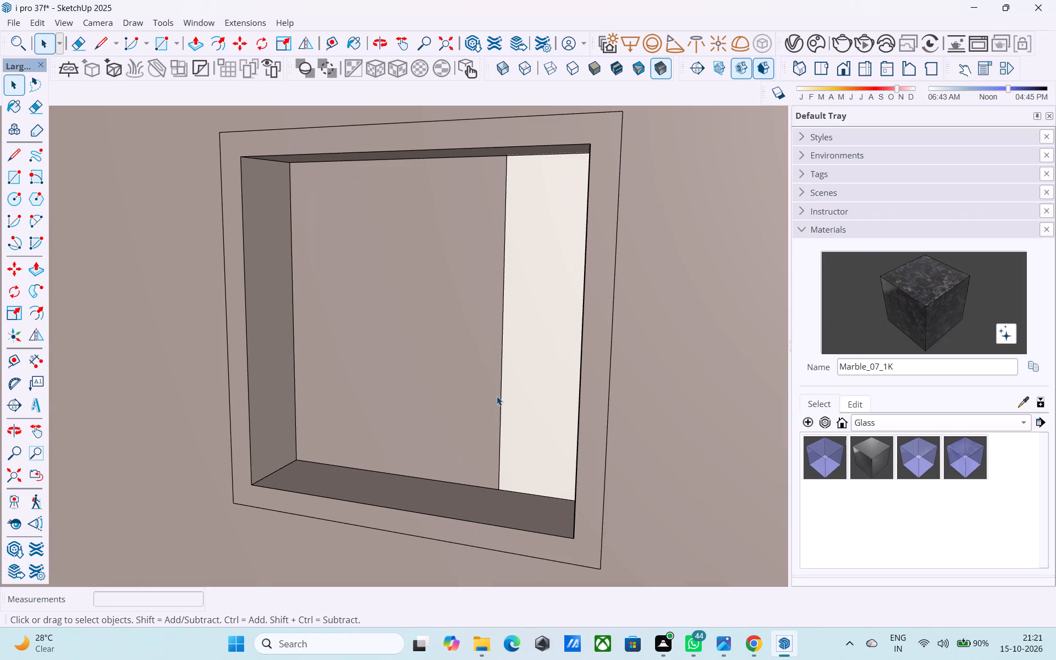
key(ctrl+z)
Paint the window's inner square face with the Glass_Basic_01 material, leaving the frame border unpainted.
key(space)
middle_drag(508, 387, 527, 395)
click(519, 396)
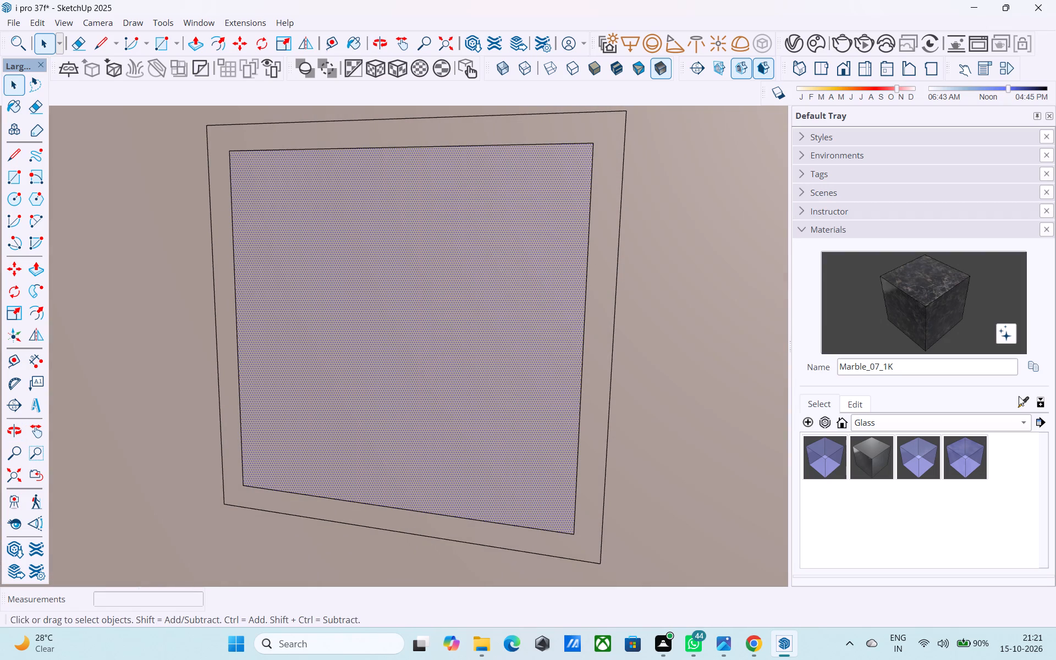
click(830, 466)
click(604, 375)
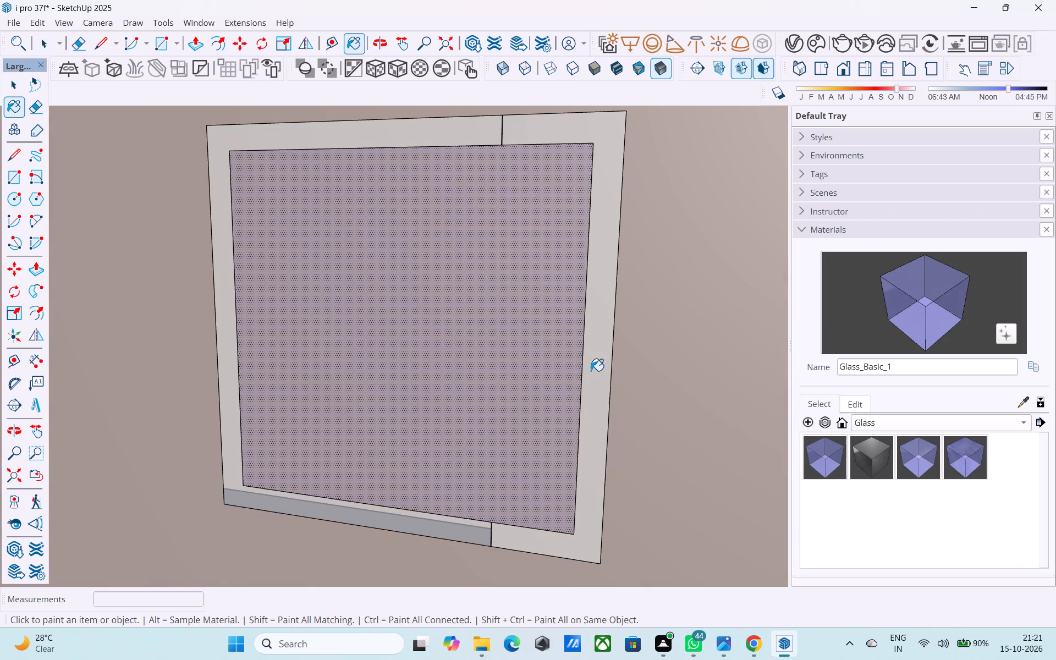
key(ctrl+z)
click(563, 363)
click(819, 455)
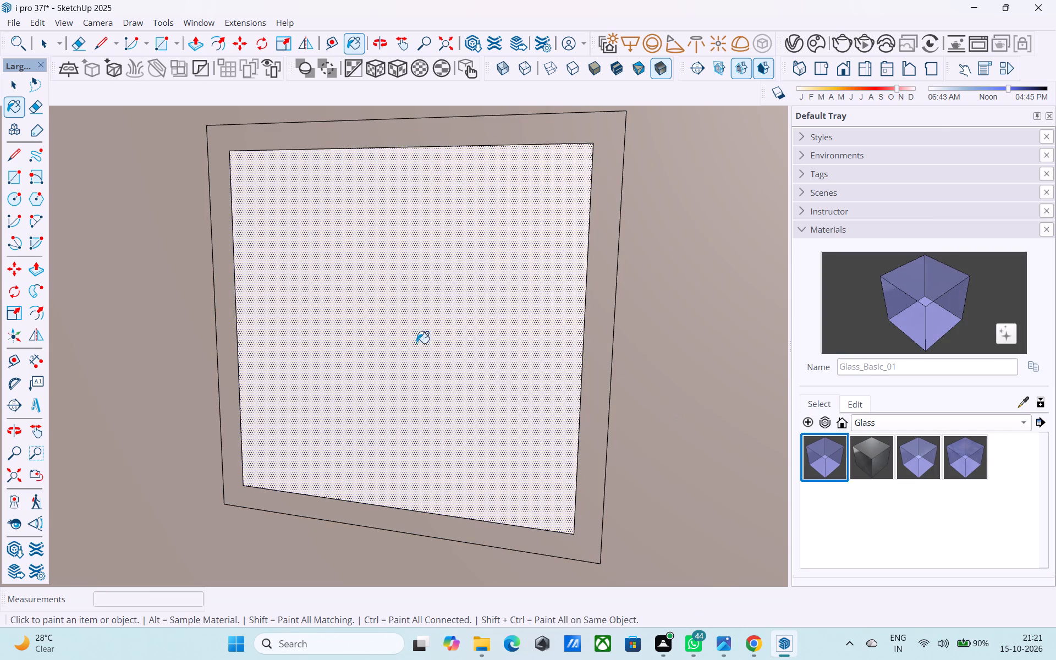
click(407, 340)
Inspect the glazed window and the slatted wall around it from several angles.
scroll(471, 340, down, 3)
middle_drag(471, 340, 387, 329)
scroll(384, 326, down, 12)
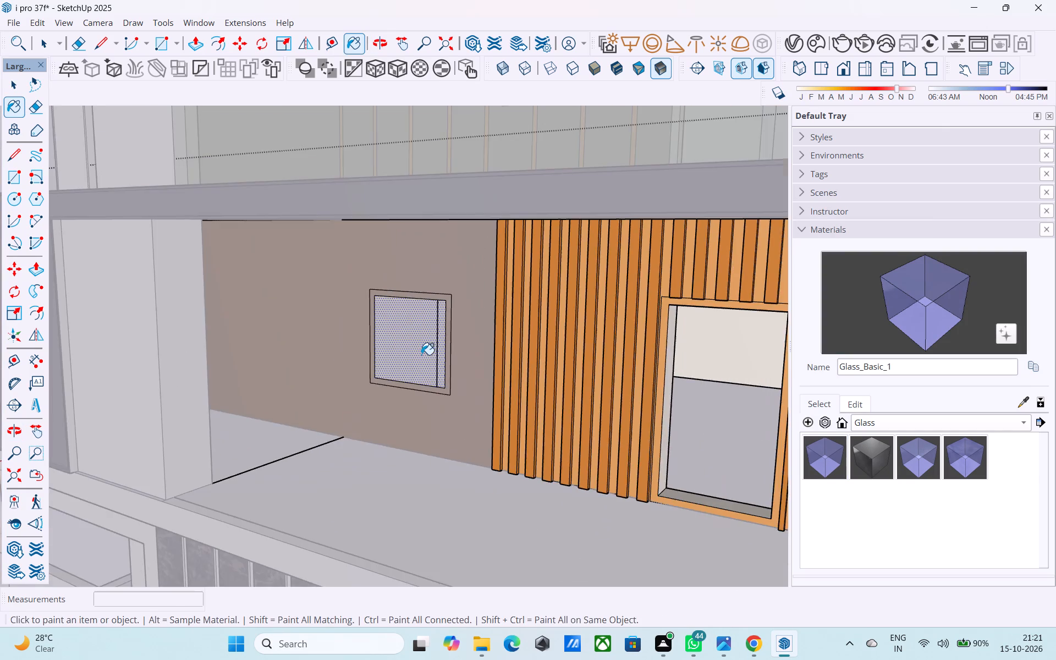
middle_drag(422, 355, 565, 337)
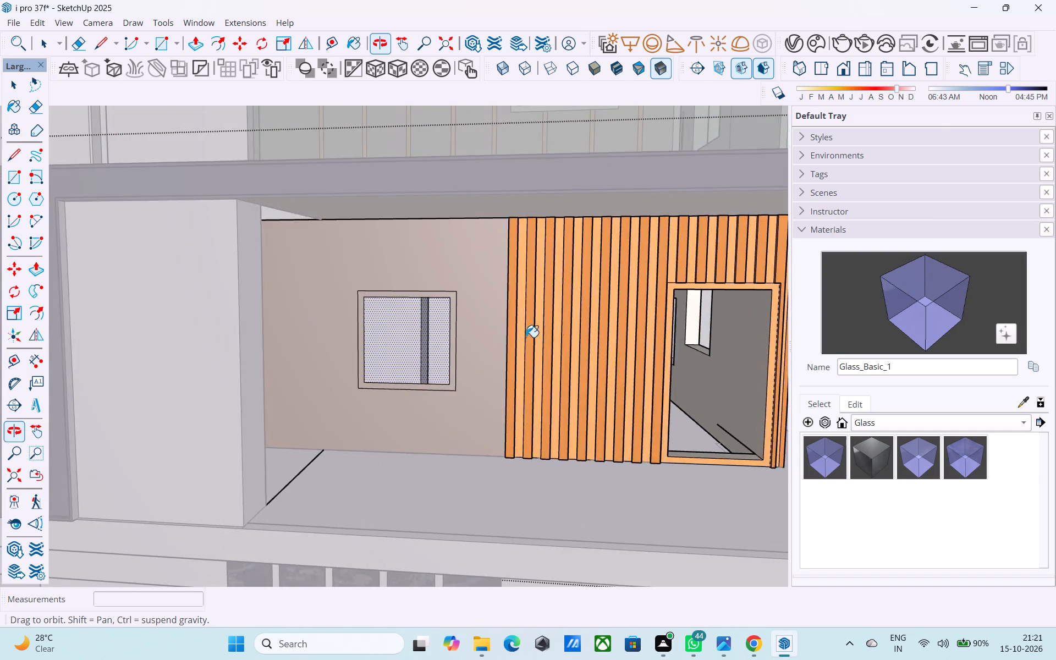
scroll(486, 337, up, 12)
middle_drag(369, 354, 516, 341)
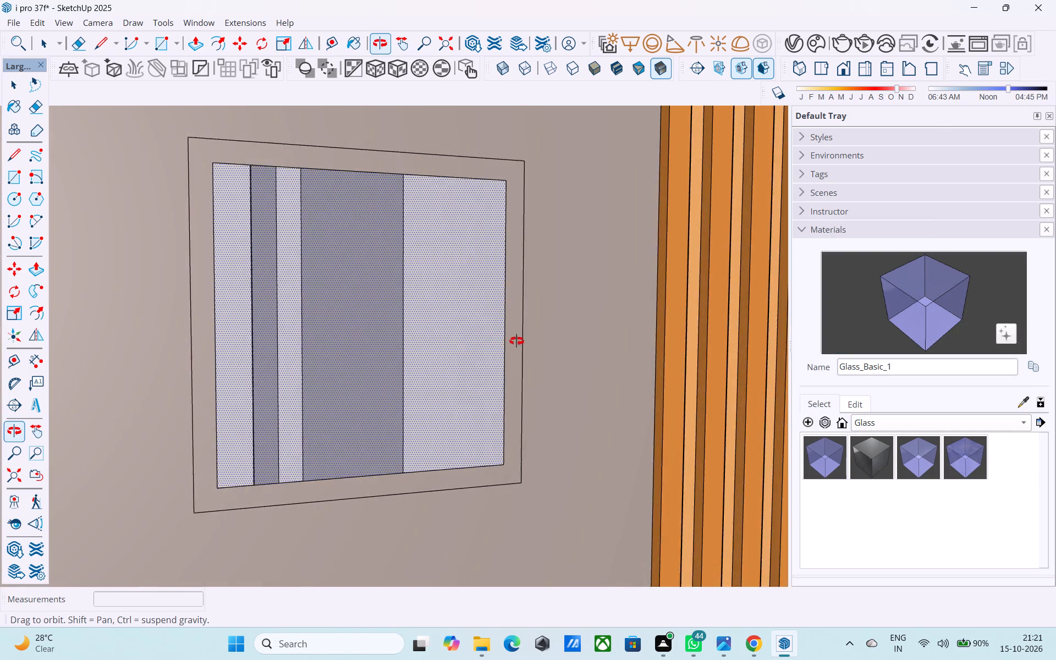
middle_drag(516, 341, 246, 343)
scroll(246, 343, down, 13)
middle_drag(470, 351, 420, 365)
scroll(452, 363, up, 11)
middle_drag(493, 365, 385, 356)
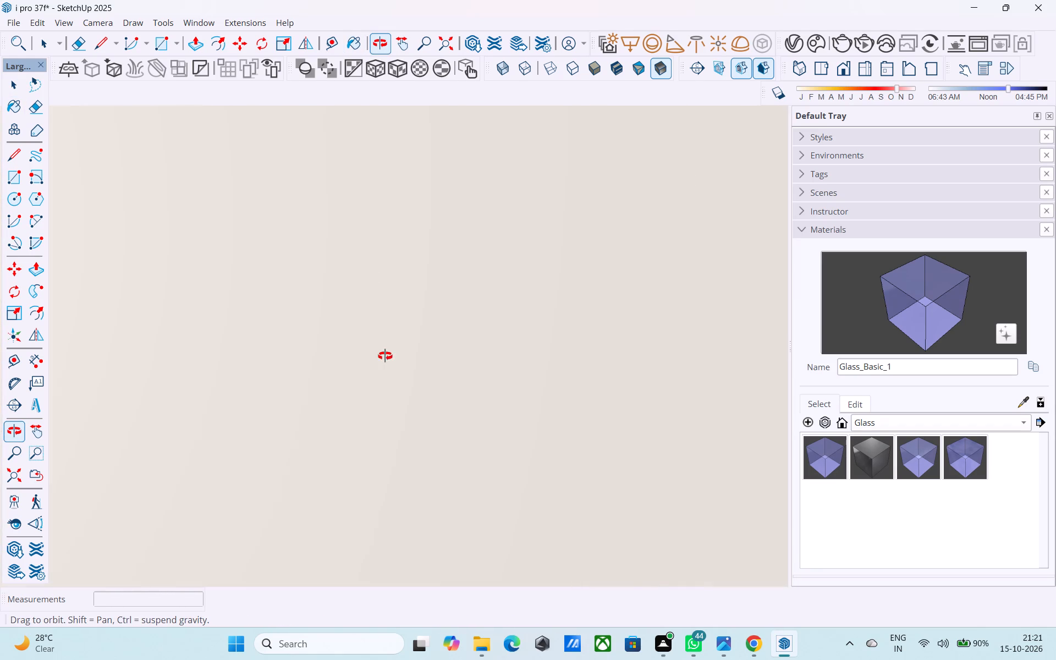
middle_drag(385, 356, 461, 349)
scroll(472, 340, down, 20)
scroll(472, 340, down, 3)
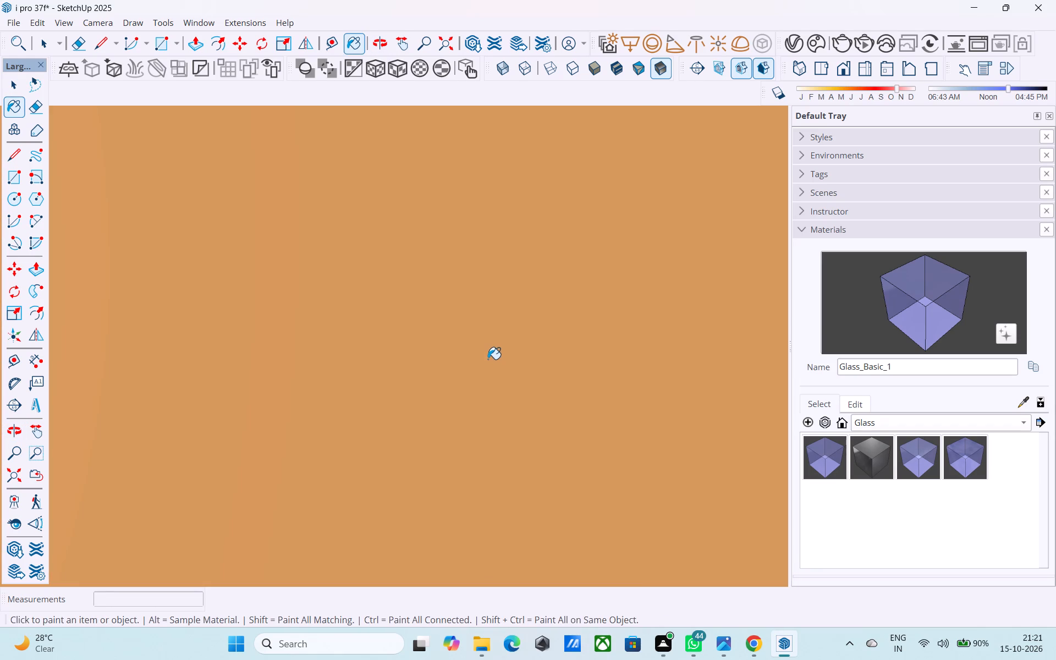
scroll(488, 359, down, 20)
scroll(488, 359, down, 20)
scroll(488, 359, down, 1)
key(space)
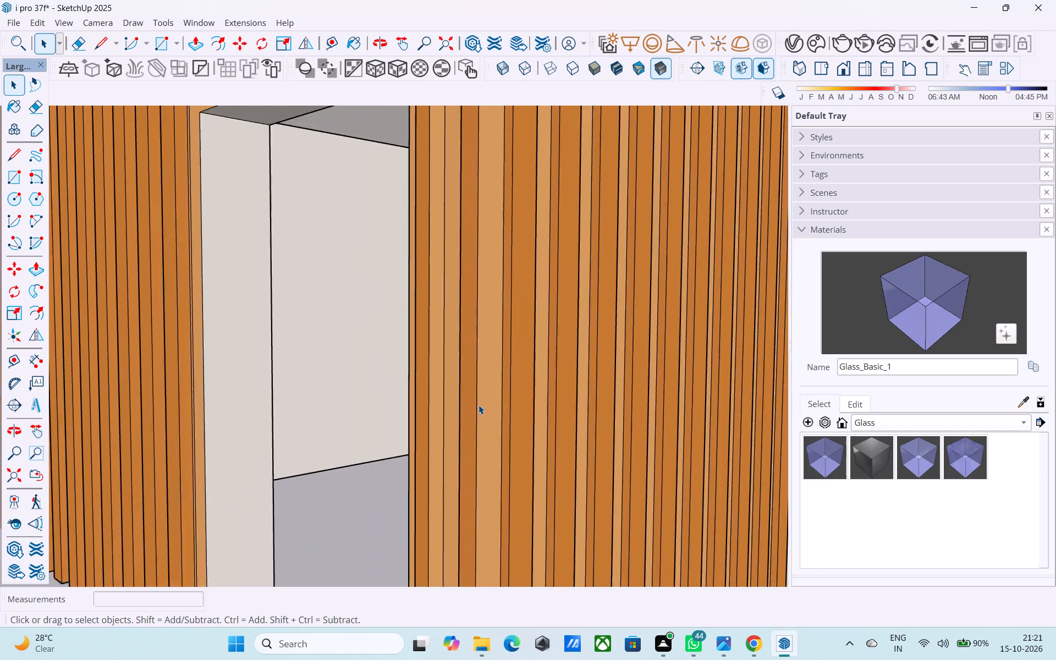
scroll(479, 405, down, 20)
scroll(465, 421, up, 1)
middle_click(465, 421)
scroll(526, 412, down, 9)
middle_drag(496, 429, 544, 435)
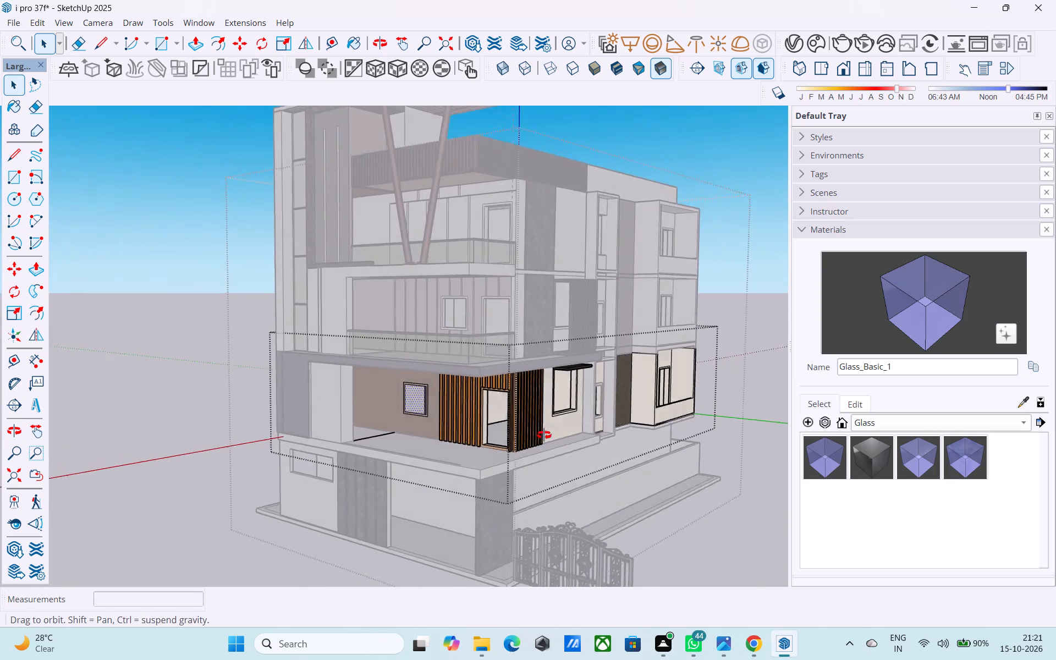
middle_drag(544, 435, 605, 429)
Close the open floor and building groups to leave group editing.
click(687, 371)
middle_drag(493, 378, 581, 414)
scroll(576, 417, down, 2)
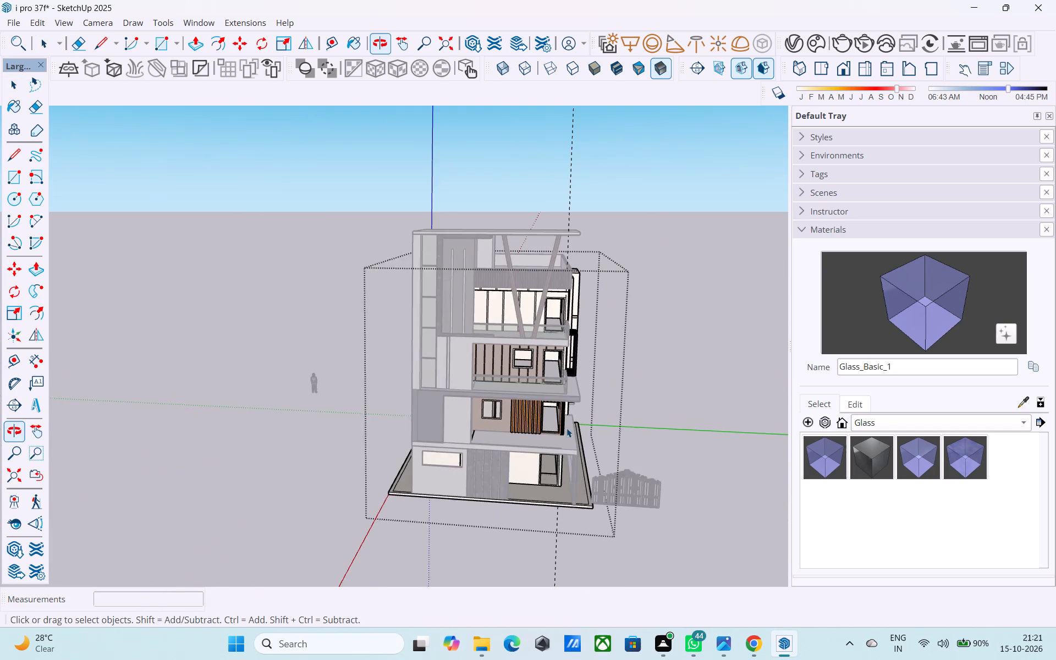
scroll(566, 428, down, 4)
double_click(635, 387)
Examine the building's front elevation with the new window in place.
middle_drag(636, 386, 608, 315)
middle_drag(472, 349, 480, 333)
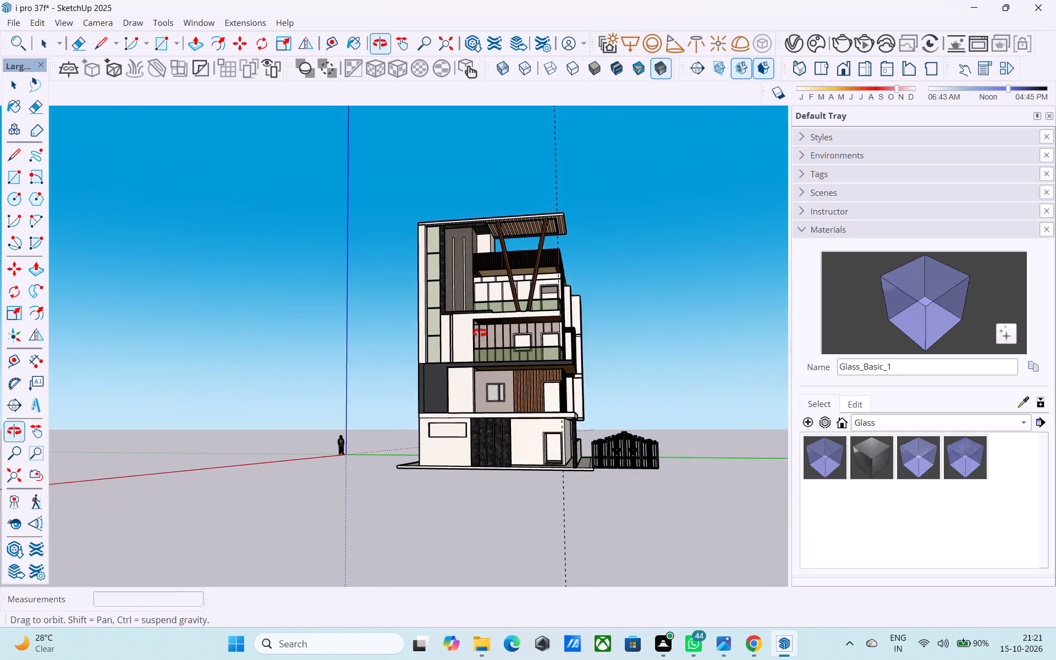
middle_drag(480, 333, 480, 332)
scroll(480, 328, up, 4)
middle_drag(480, 326, 491, 352)
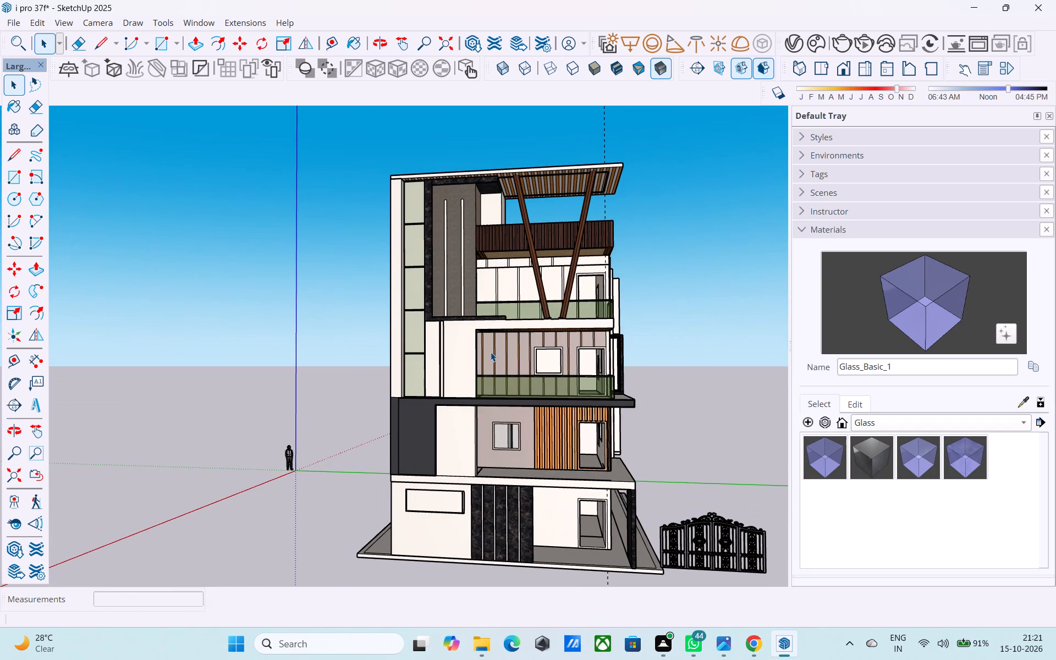
scroll(491, 352, up, 2)
scroll(495, 367, down, 1)
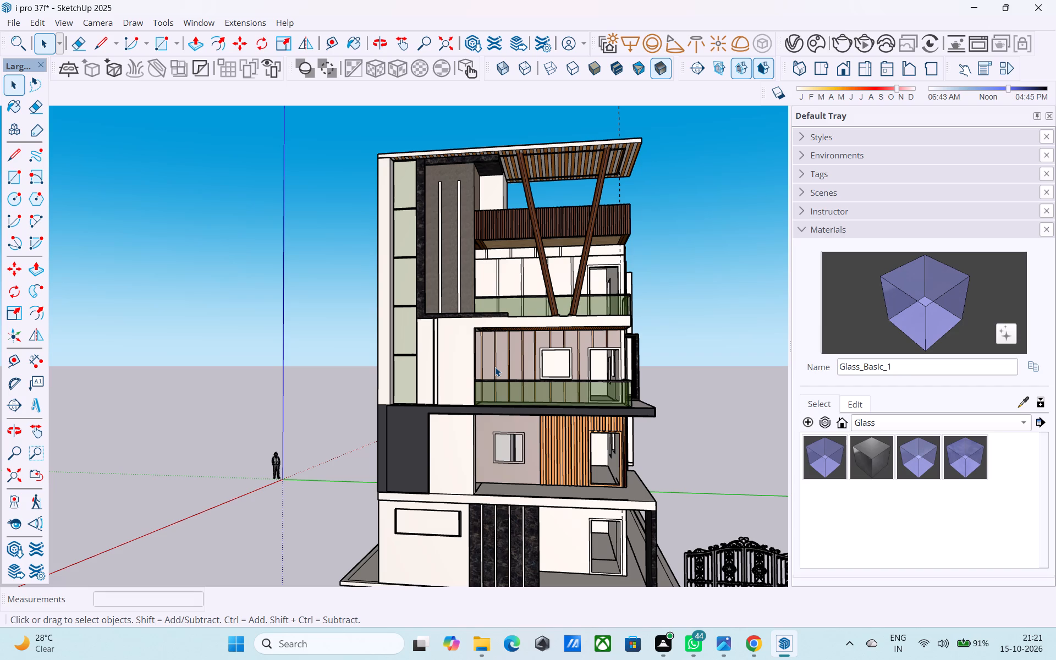
scroll(495, 367, up, 1)
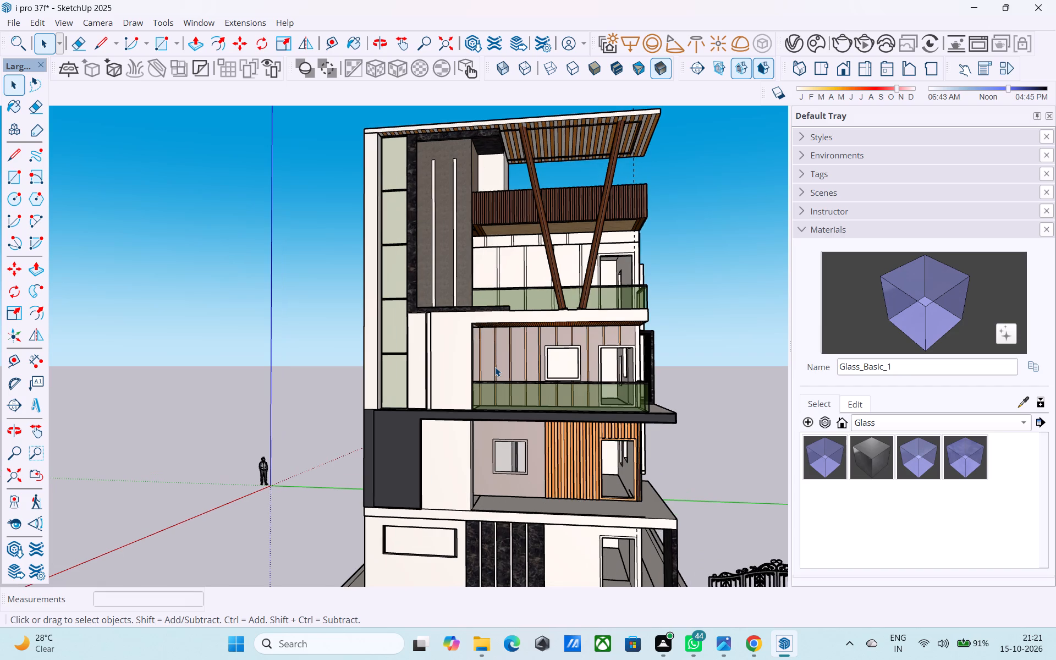
Switch the material library from Glass to the In Model collection.
middle_drag(497, 367, 478, 356)
scroll(480, 352, down, 2)
scroll(480, 352, up, 1)
scroll(480, 352, down, 2)
middle_drag(494, 361, 462, 377)
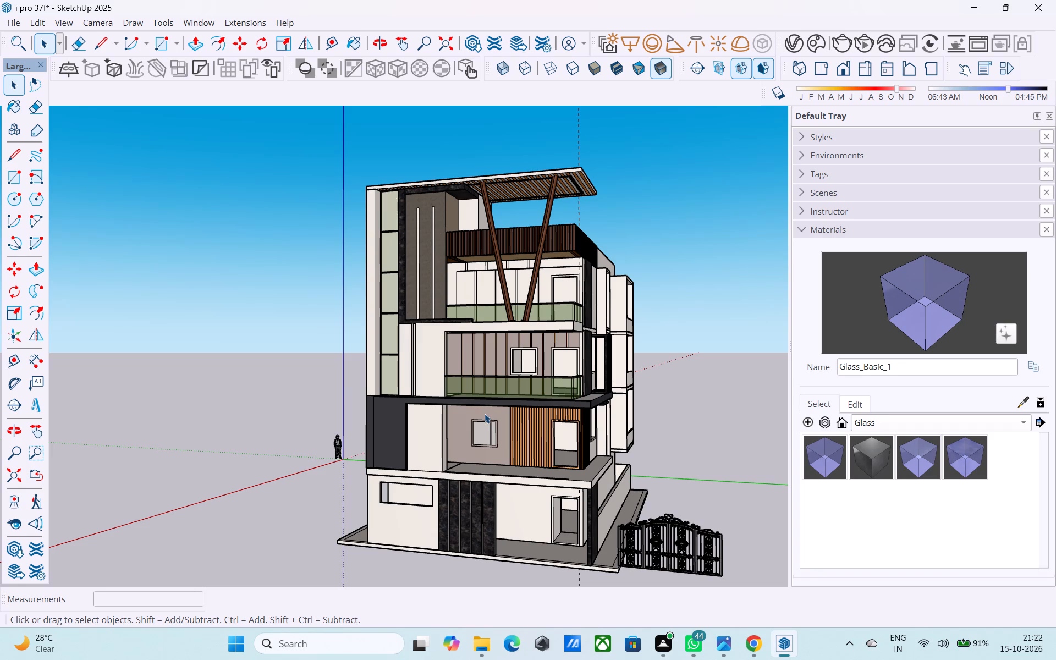
click(879, 420)
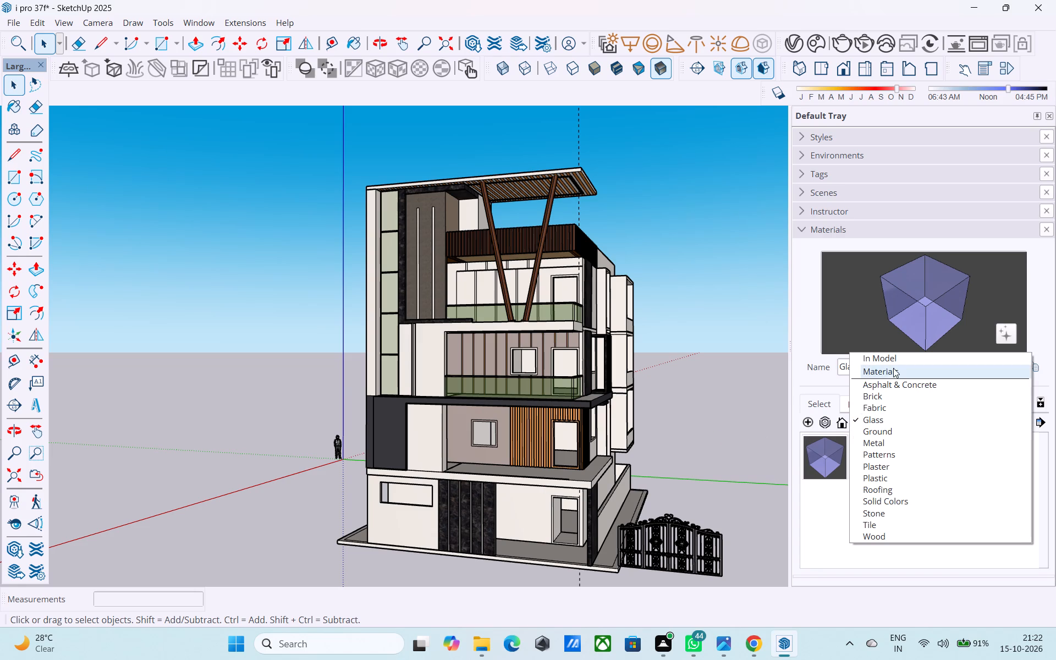
click(893, 361)
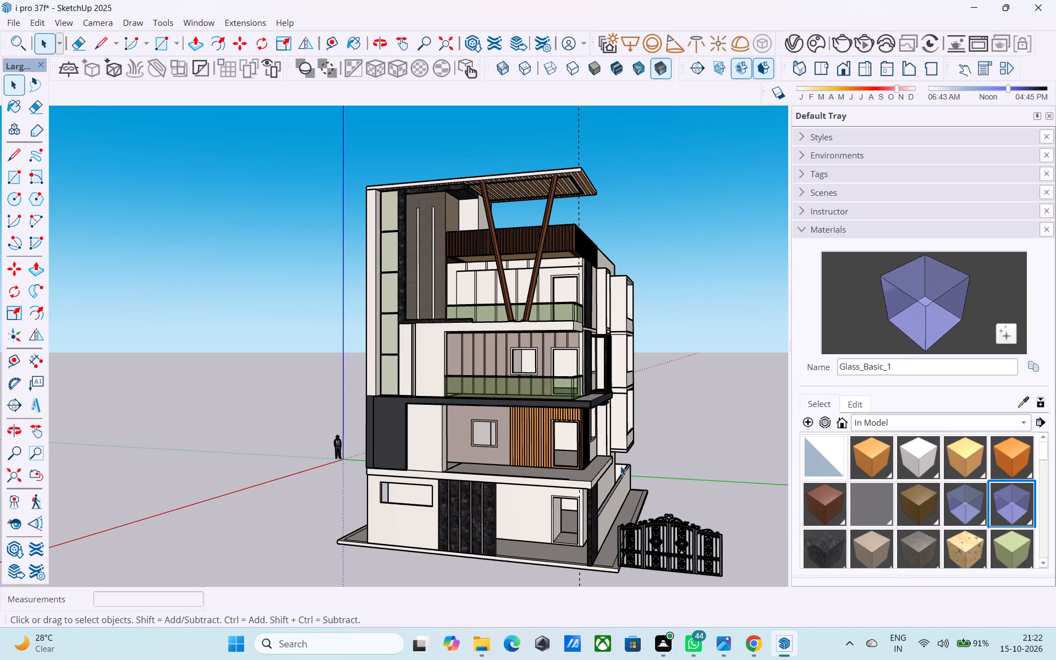
Examine the building's front elevation, both side walls and their window openings from several angles.
middle_drag(539, 392, 459, 450)
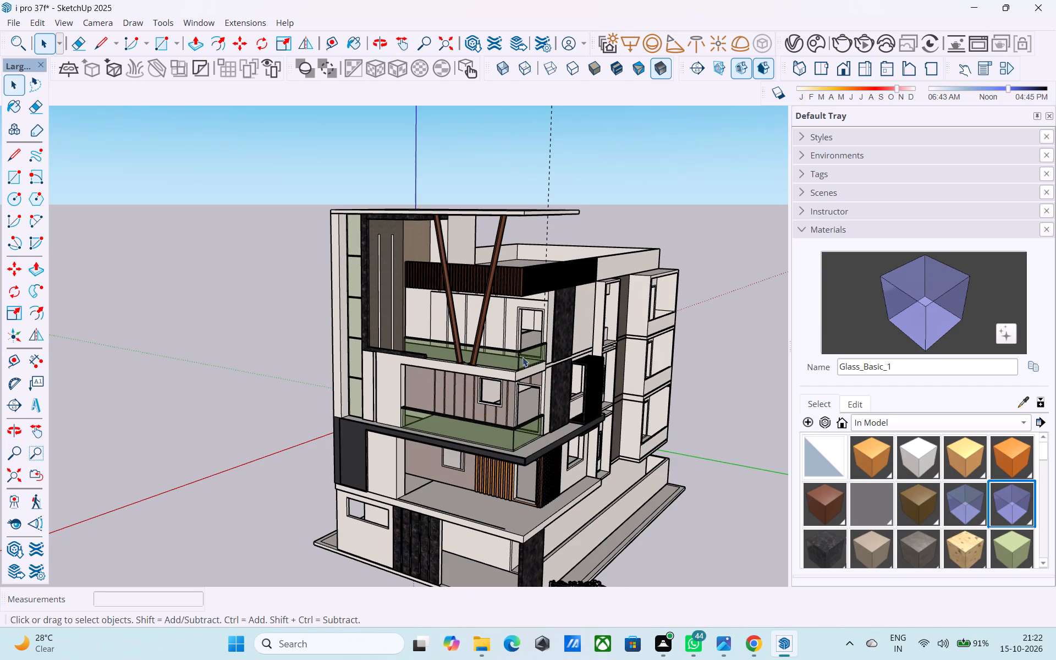
middle_drag(524, 344, 810, 248)
middle_drag(490, 395, 624, 387)
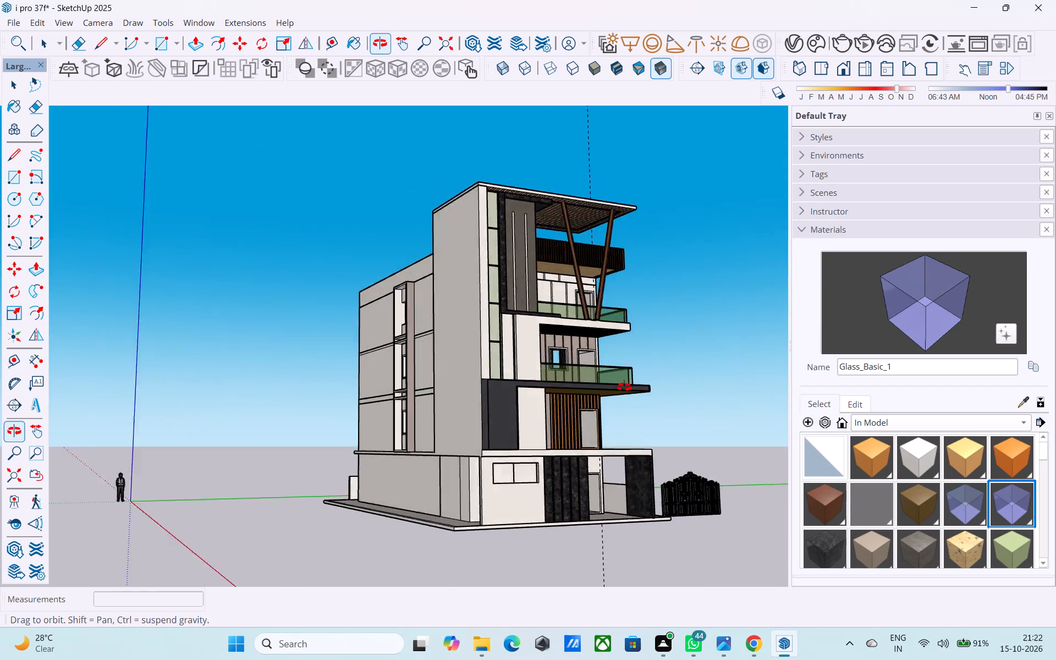
middle_drag(624, 387, 690, 416)
middle_drag(468, 248, 518, 331)
scroll(420, 329, up, 5)
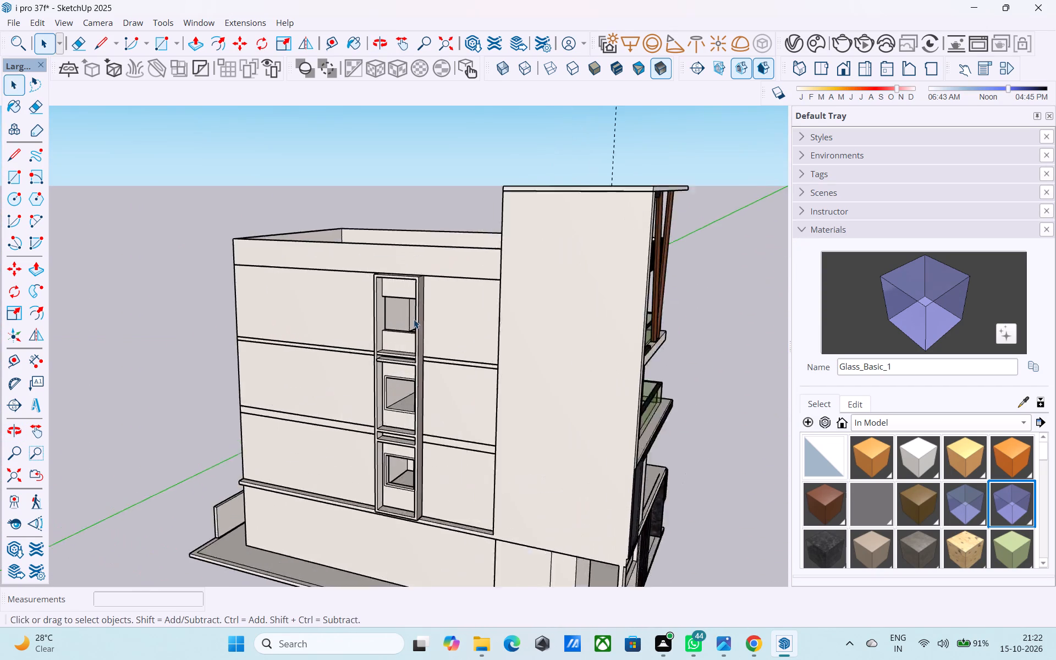
scroll(414, 319, up, 7)
middle_drag(406, 339, 348, 348)
middle_drag(408, 372, 233, 372)
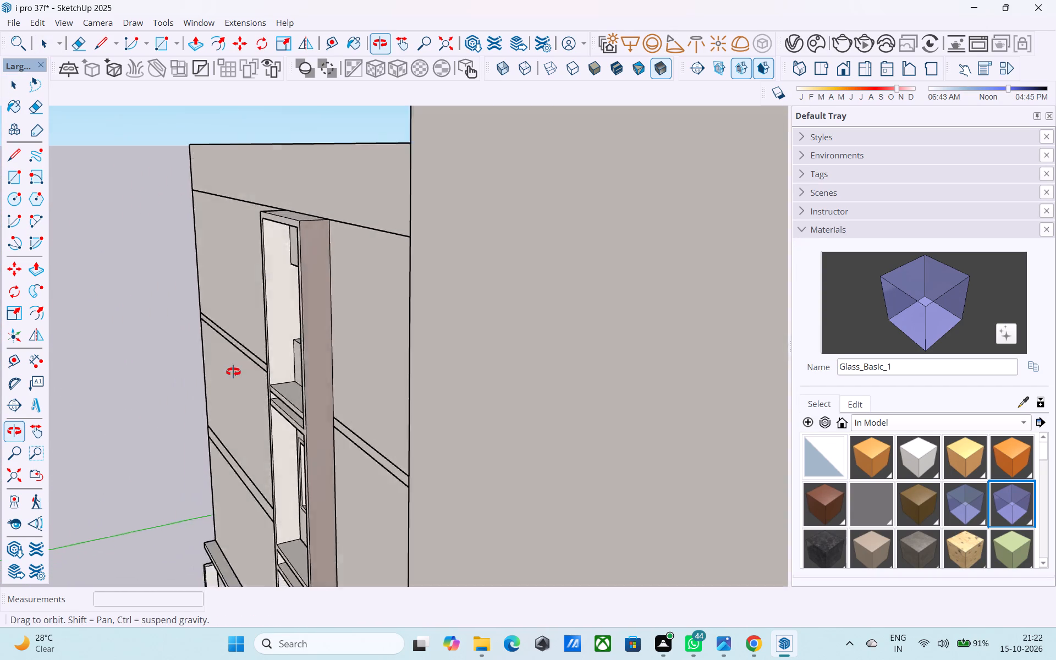
middle_drag(233, 372, 266, 372)
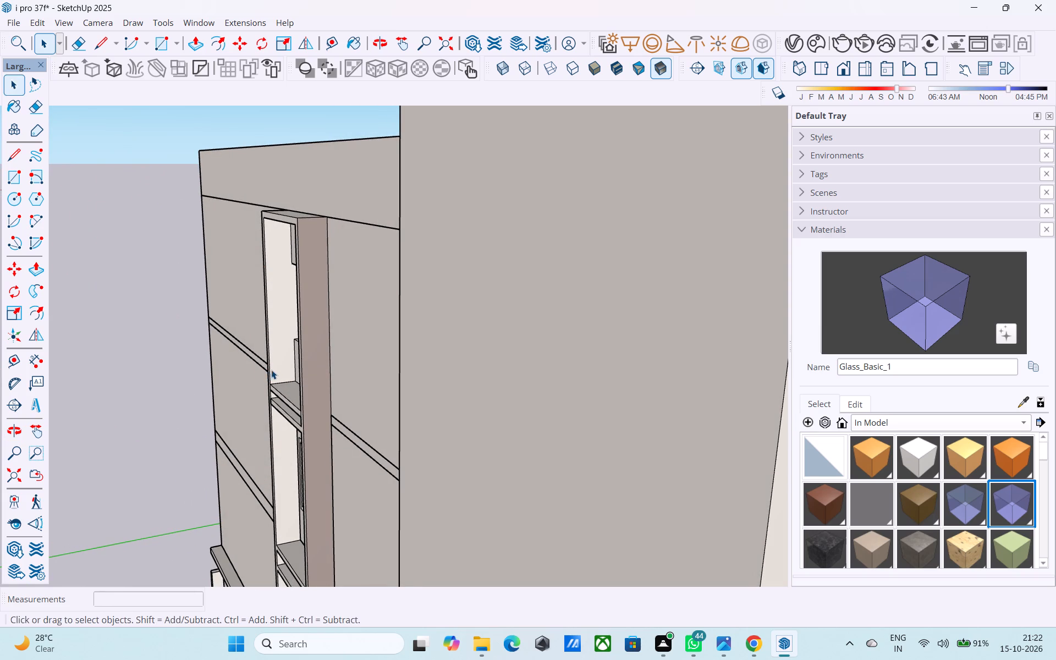
scroll(272, 370, down, 4)
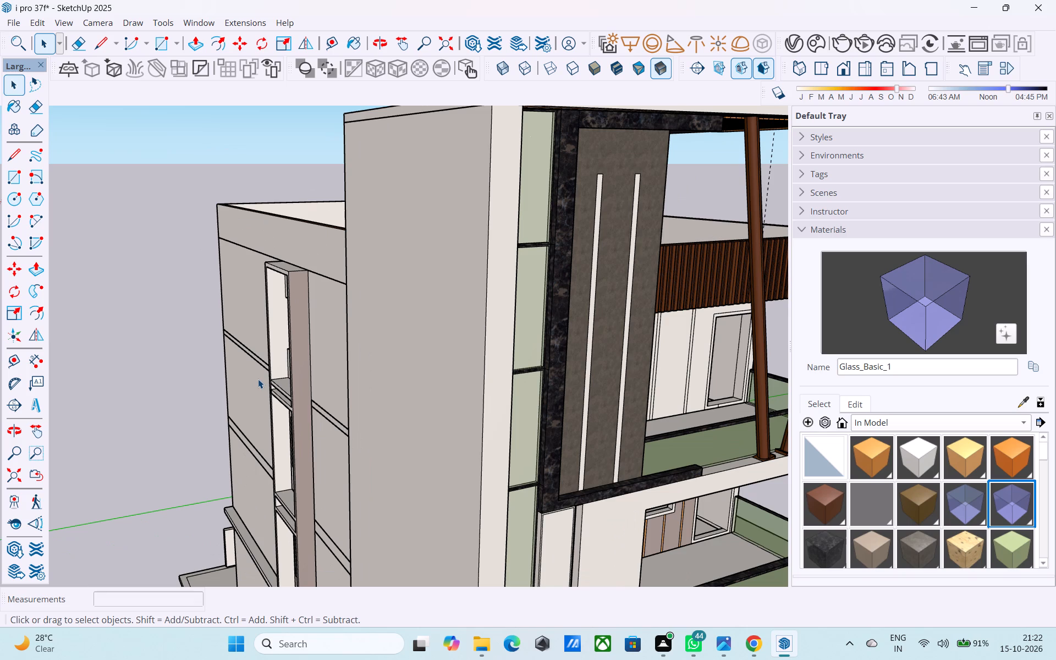
scroll(224, 386, down, 4)
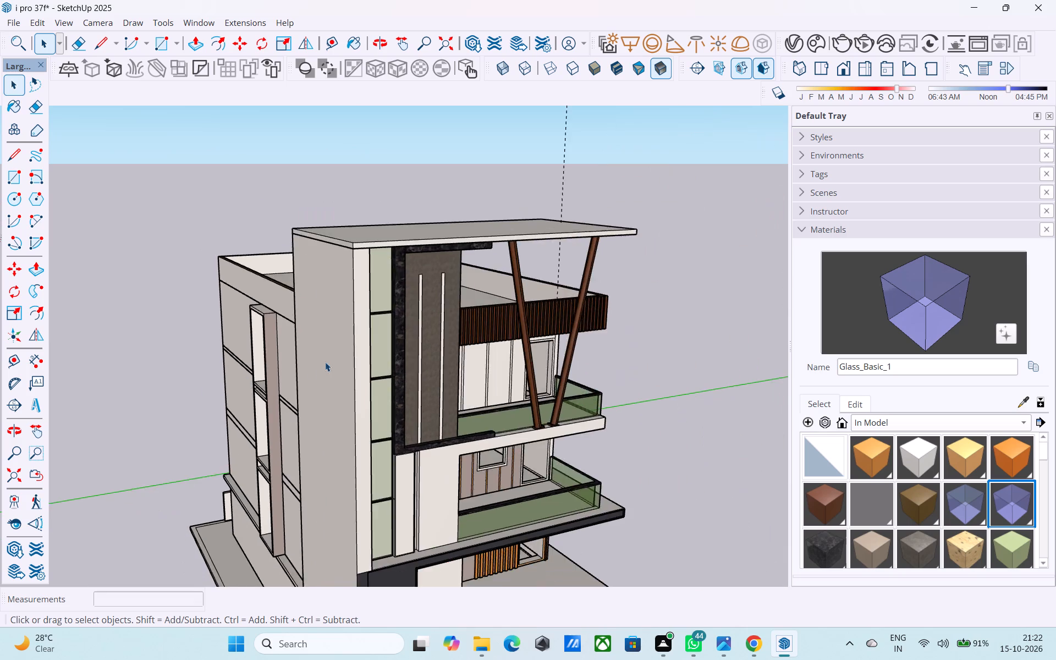
scroll(326, 363, down, 4)
middle_drag(371, 372, 185, 335)
middle_drag(466, 337, 406, 371)
scroll(441, 290, down, 2)
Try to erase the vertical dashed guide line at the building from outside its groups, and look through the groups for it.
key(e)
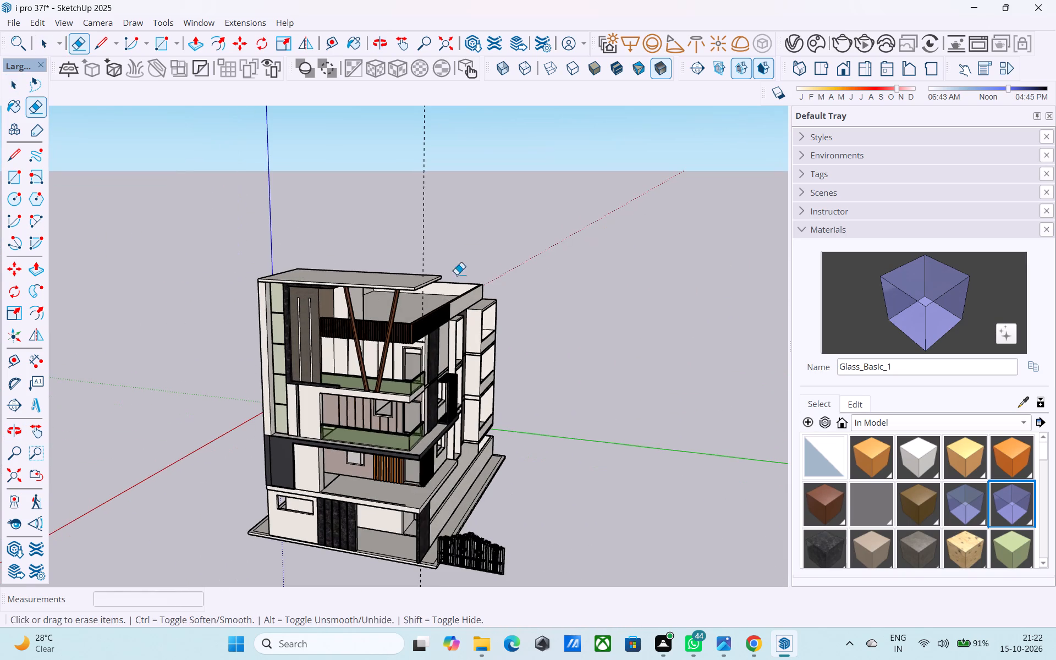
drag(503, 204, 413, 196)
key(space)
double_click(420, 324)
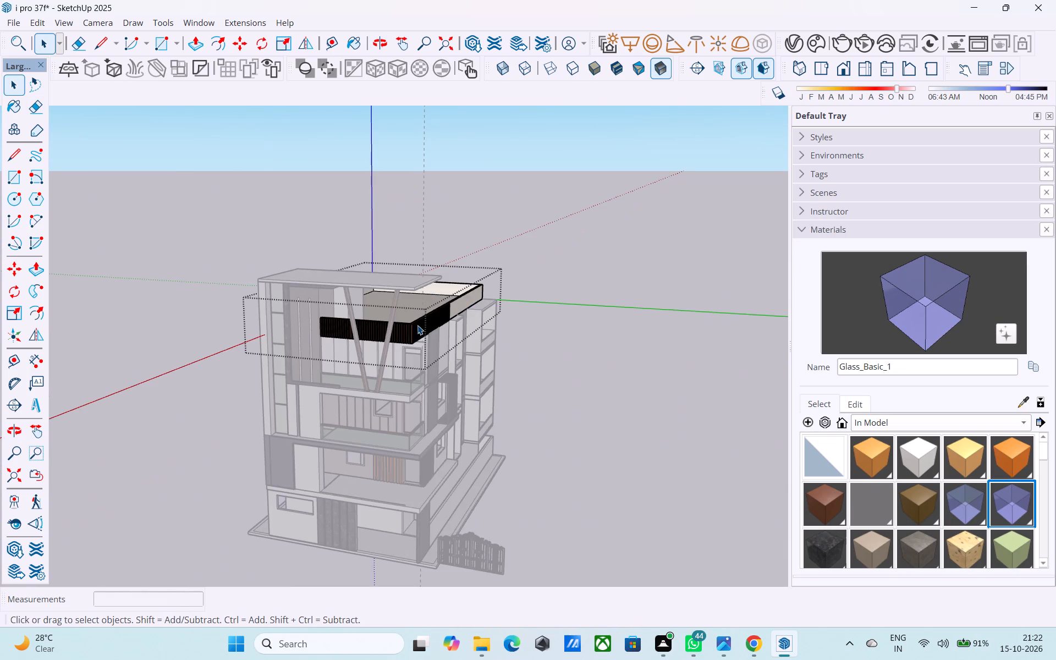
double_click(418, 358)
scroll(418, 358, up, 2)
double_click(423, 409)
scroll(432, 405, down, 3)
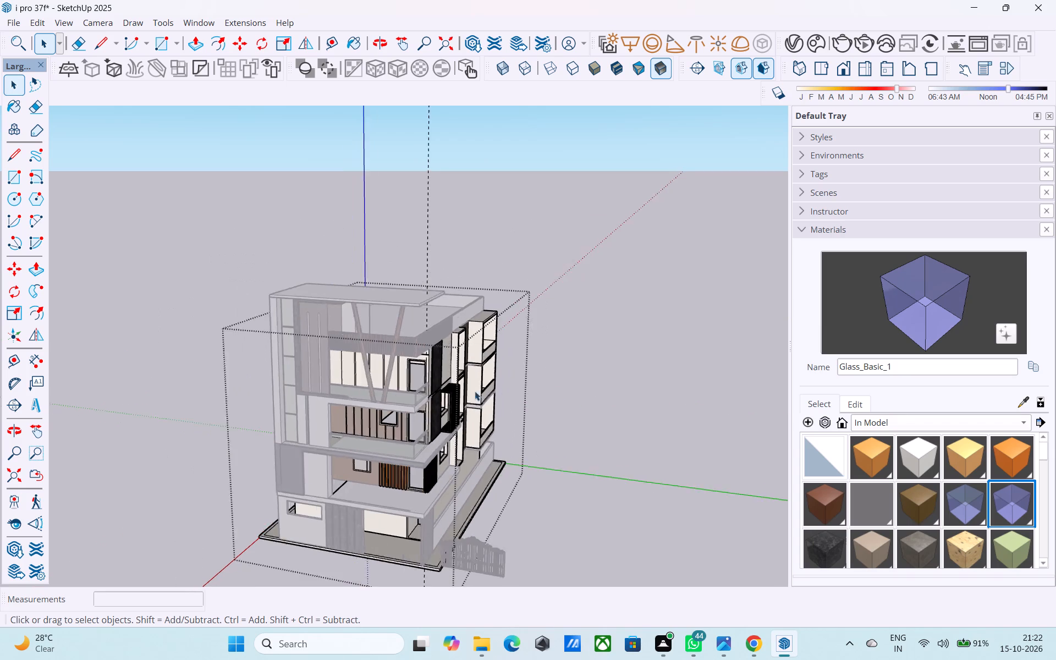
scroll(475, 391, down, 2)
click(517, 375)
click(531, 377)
Erase the vertical dashed guide line inside the building's nested group.
middle_drag(472, 453, 495, 410)
scroll(448, 452, up, 5)
scroll(448, 457, down, 5)
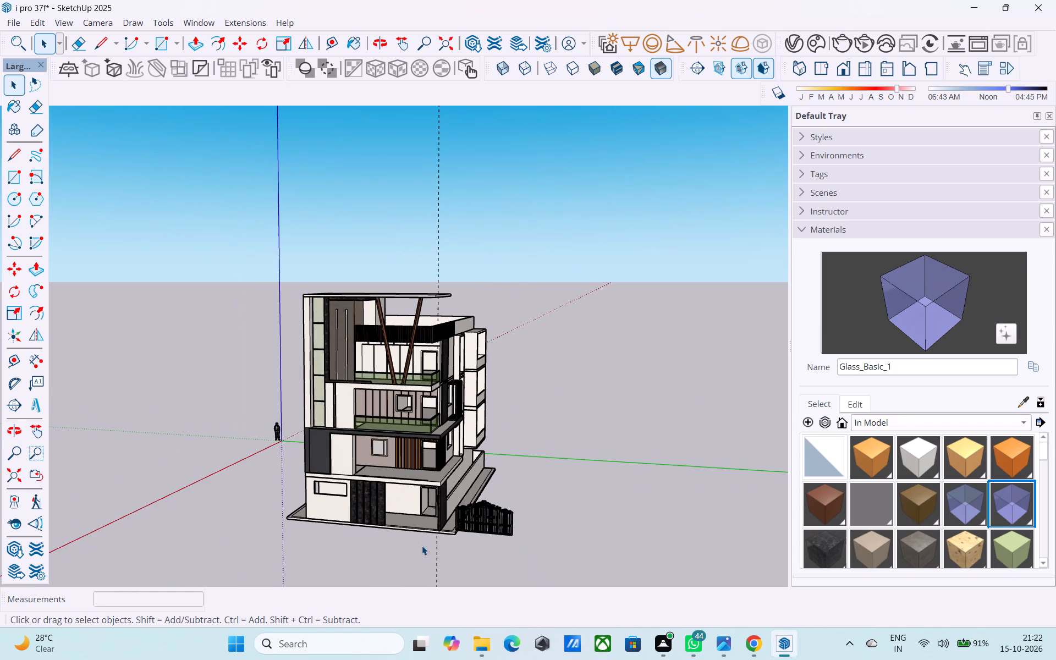
middle_drag(433, 546, 420, 383)
scroll(427, 401, up, 3)
double_click(424, 403)
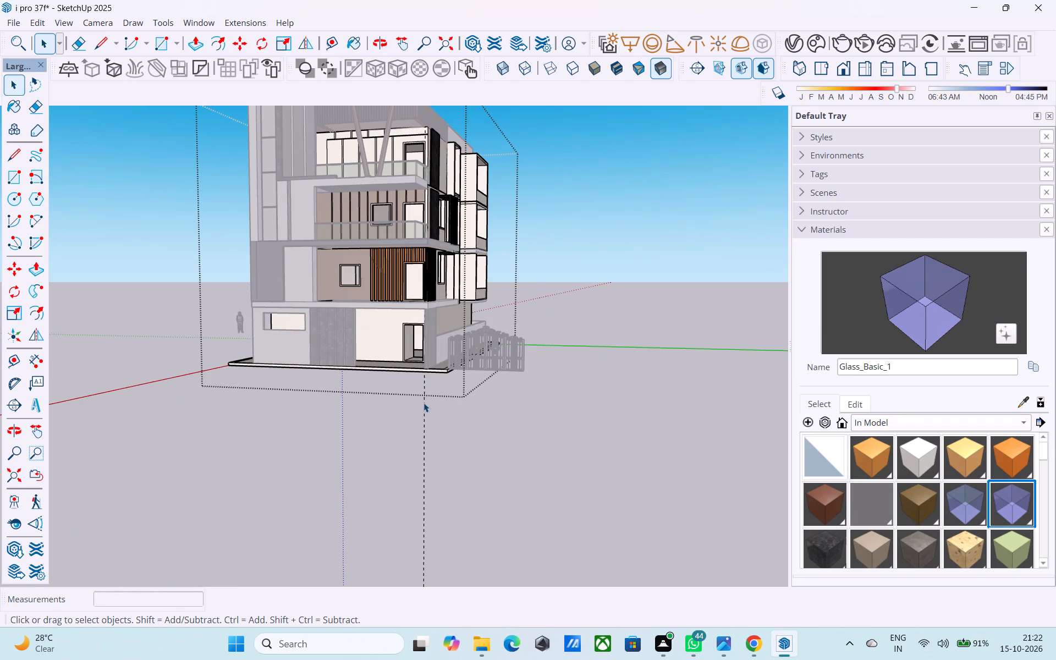
key(e)
drag(423, 409, 422, 416)
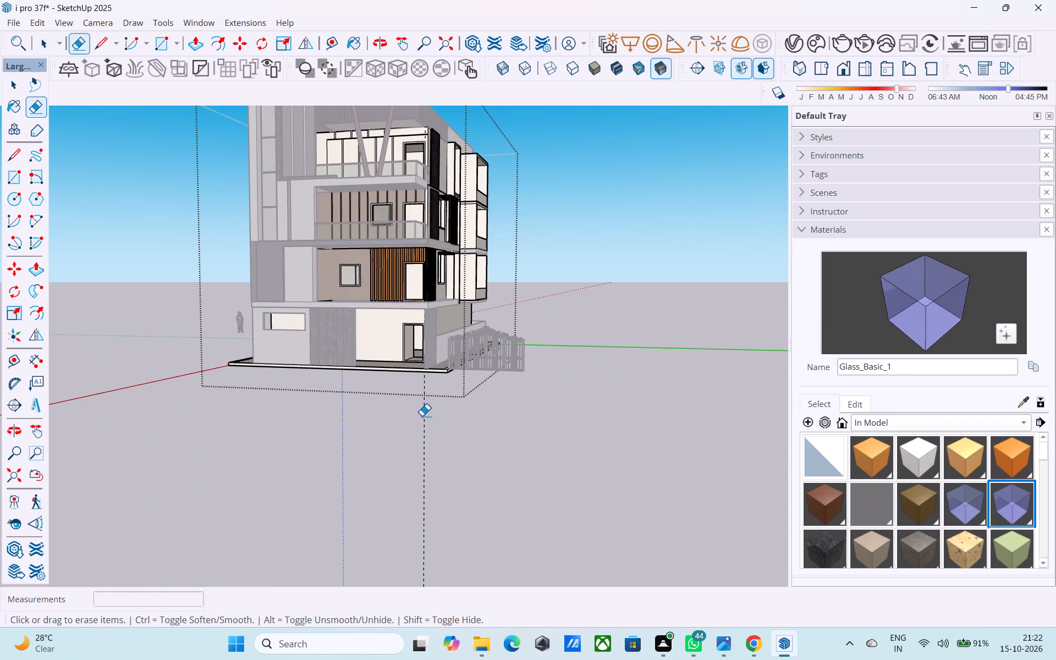
drag(422, 416, 420, 417)
key(space)
double_click(425, 421)
scroll(425, 421, up, 2)
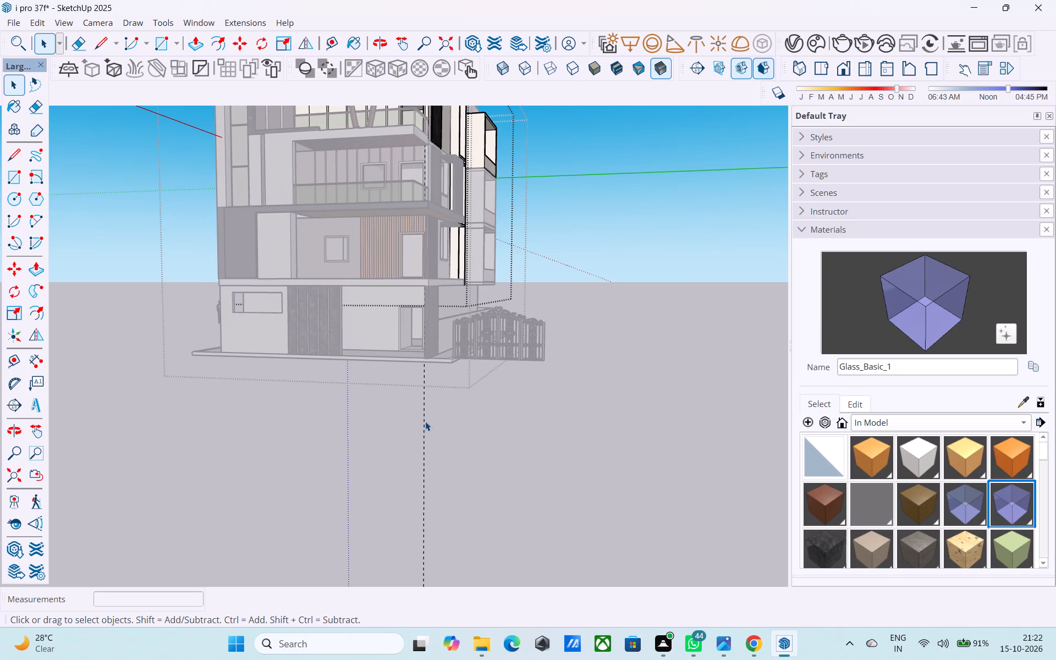
click(425, 421)
key(e)
click(426, 421)
key(space)
scroll(423, 421, down, 6)
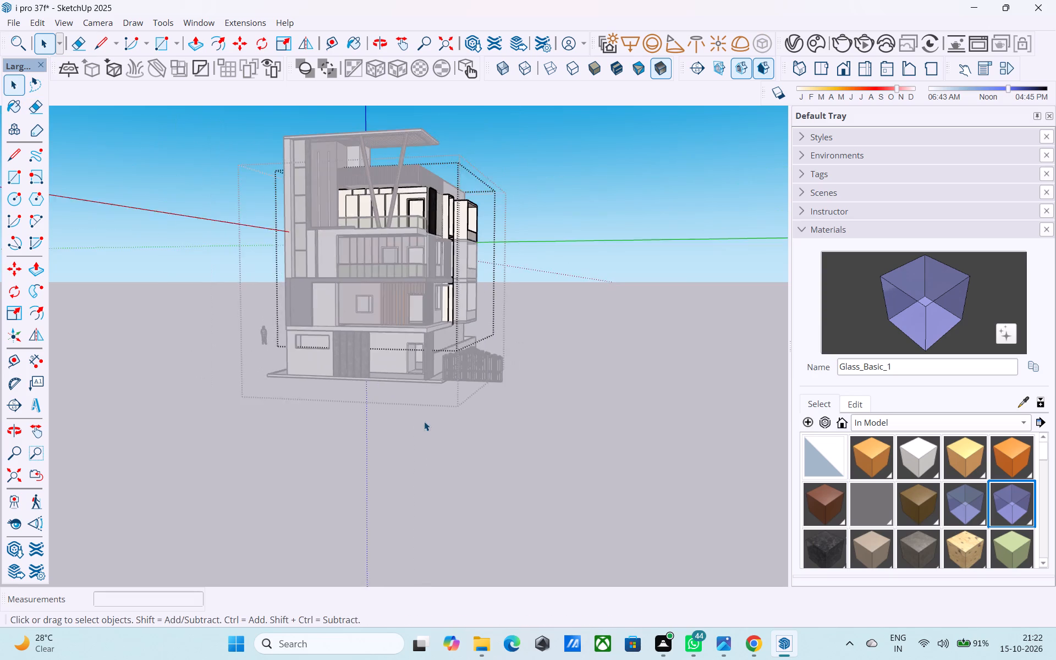
Save the model and close the open building groups.
click(547, 338)
middle_drag(493, 230, 480, 330)
key(ctrl+s)
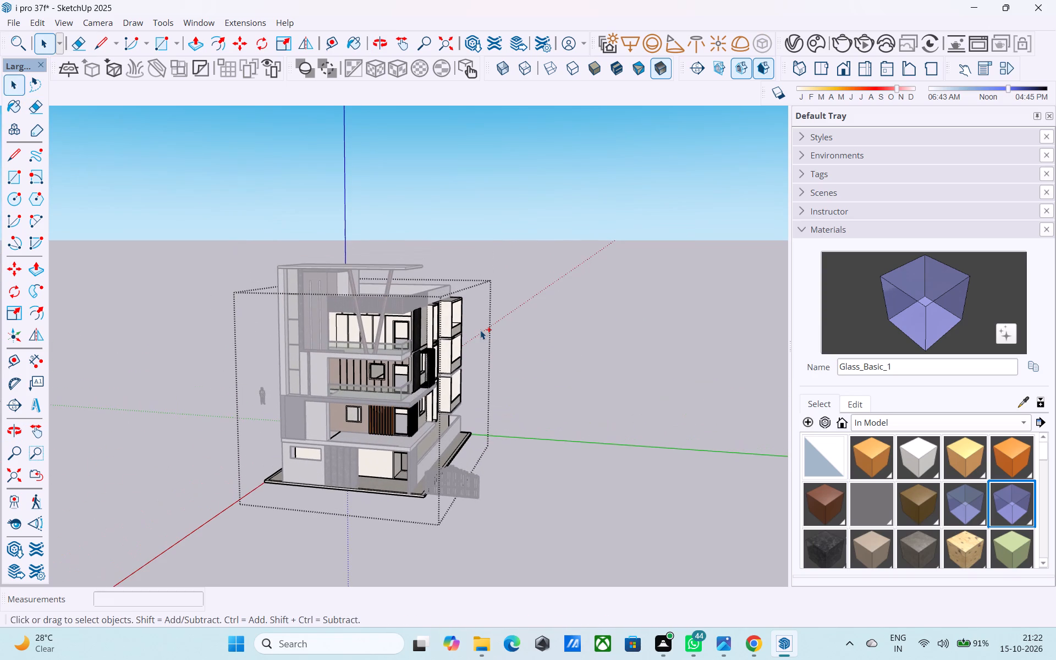
key(space)
click(499, 322)
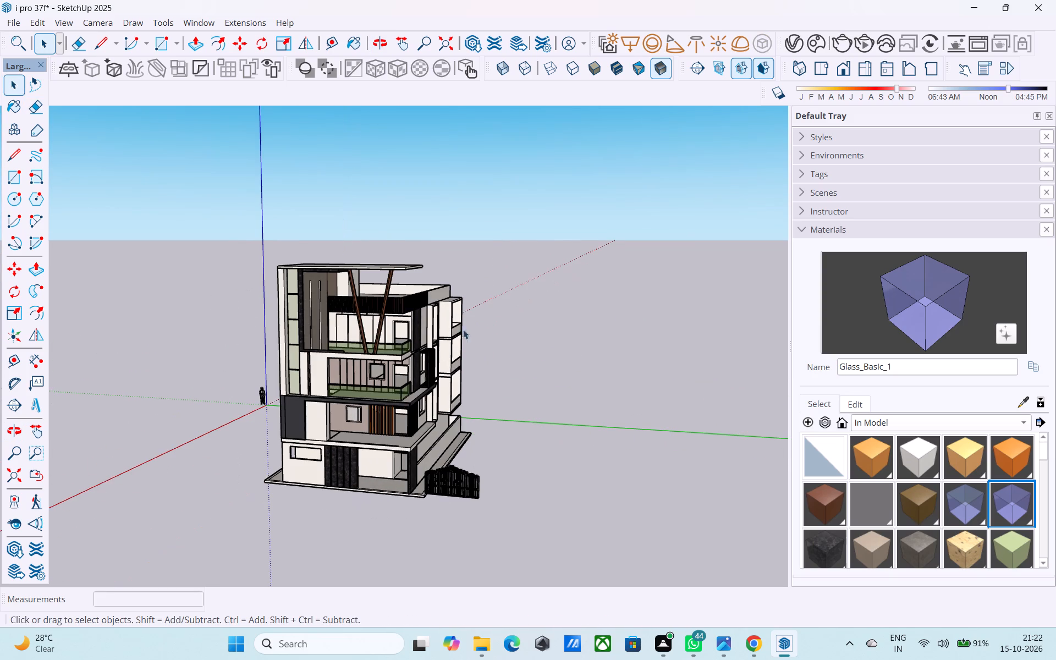
middle_drag(477, 328, 519, 318)
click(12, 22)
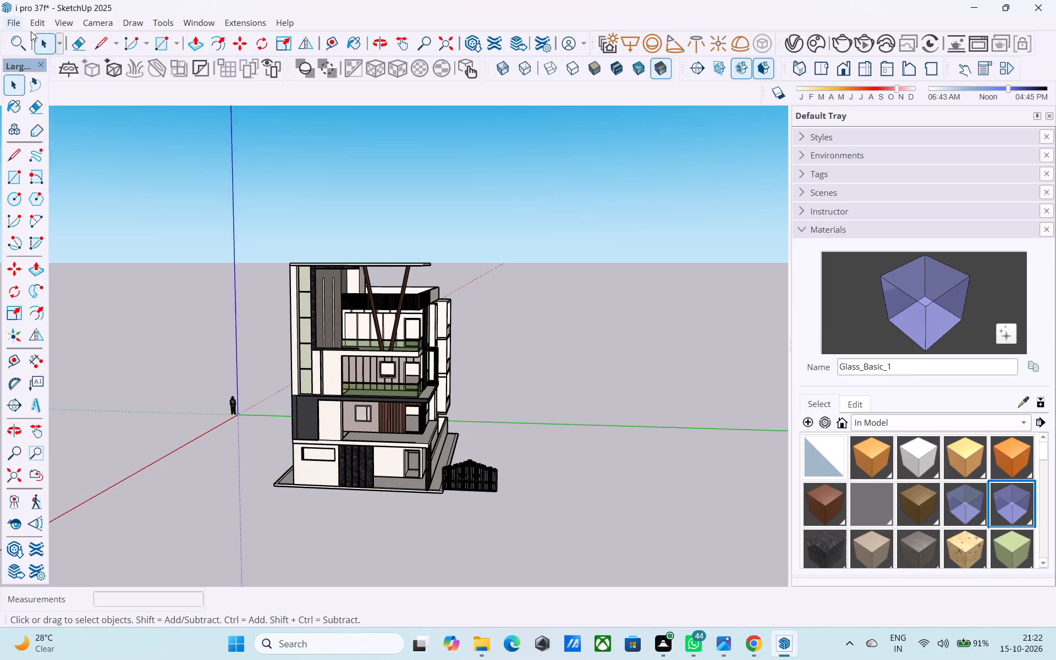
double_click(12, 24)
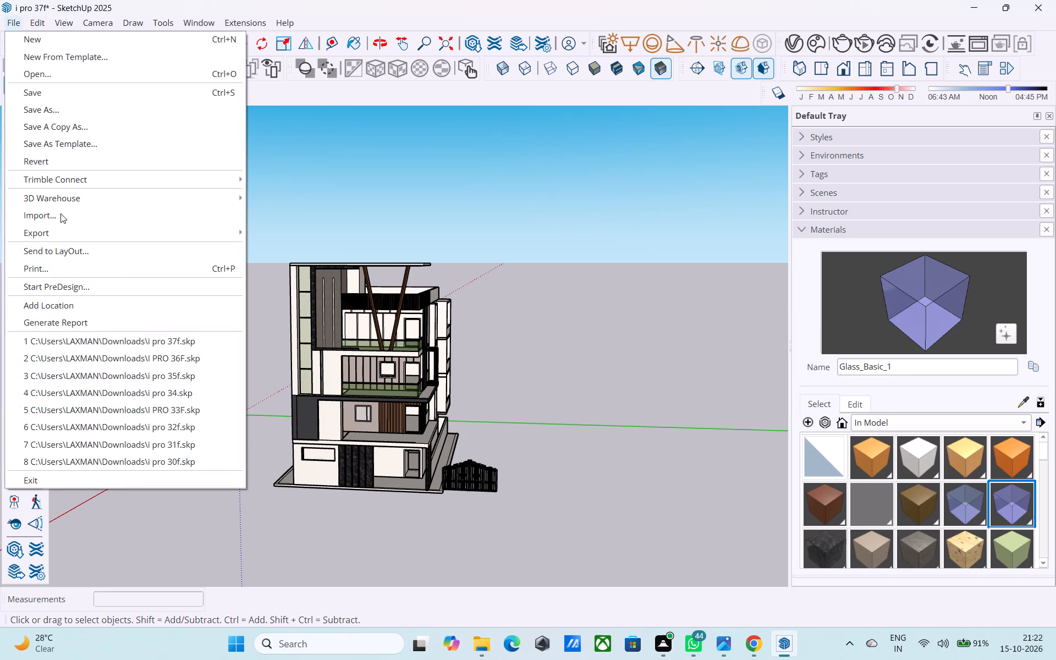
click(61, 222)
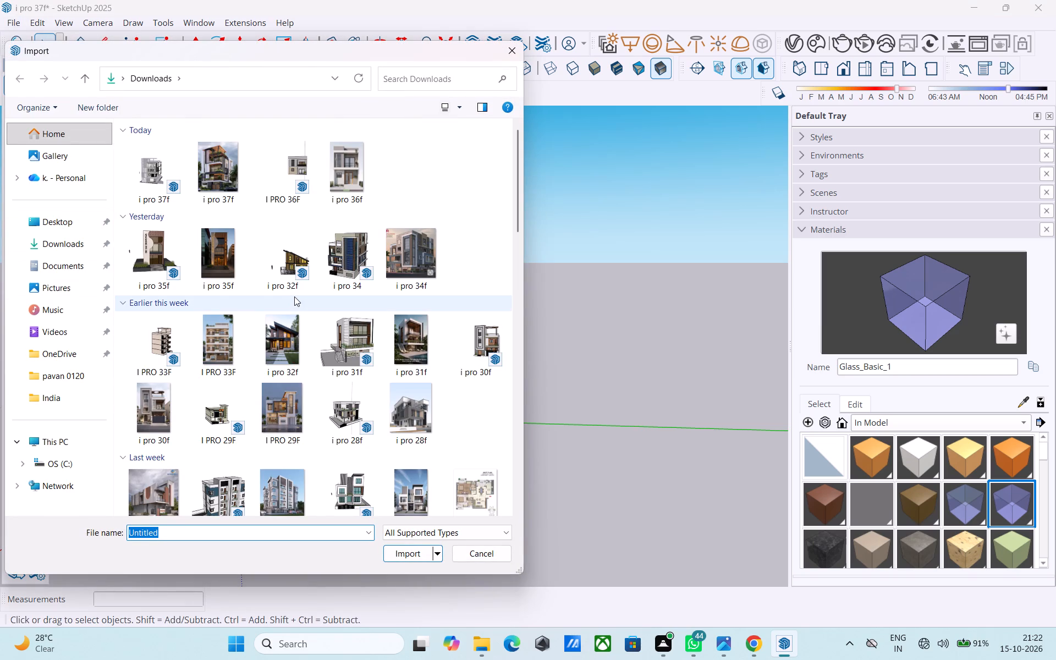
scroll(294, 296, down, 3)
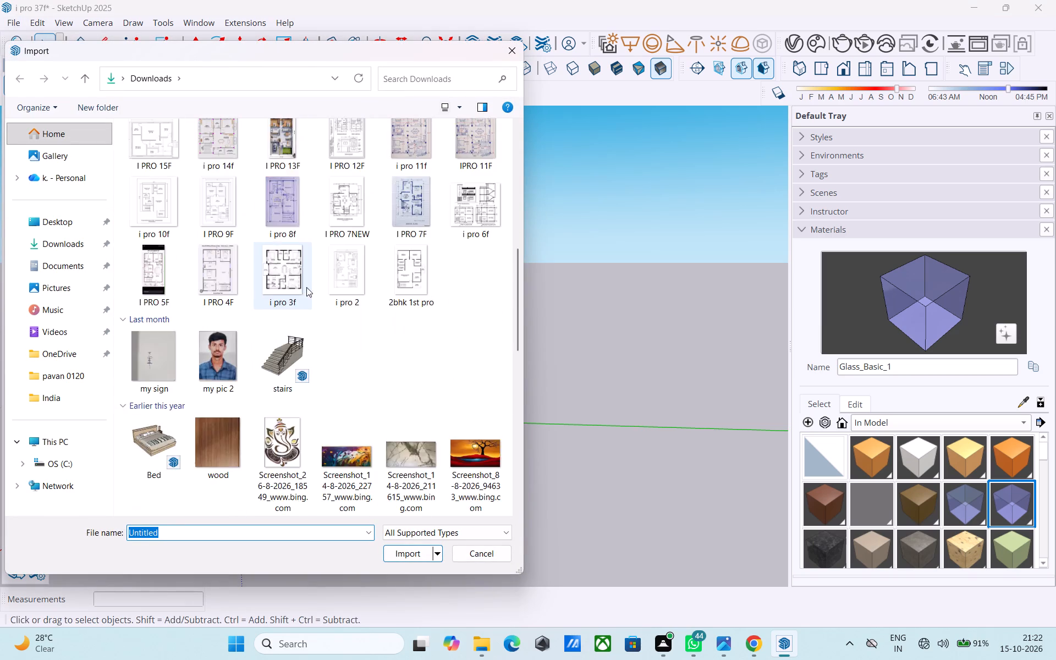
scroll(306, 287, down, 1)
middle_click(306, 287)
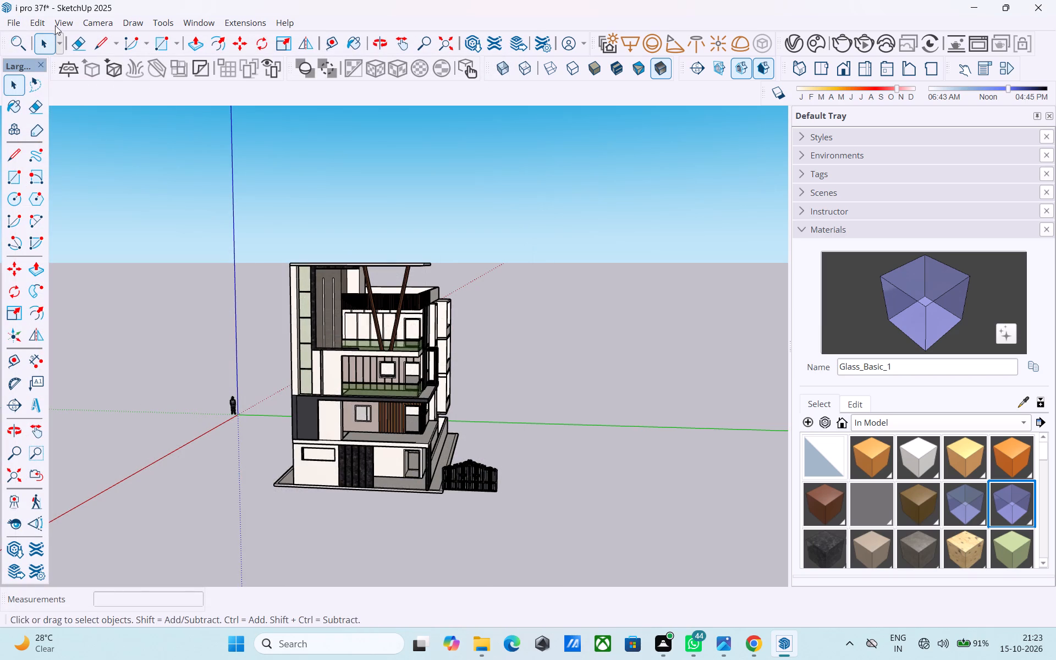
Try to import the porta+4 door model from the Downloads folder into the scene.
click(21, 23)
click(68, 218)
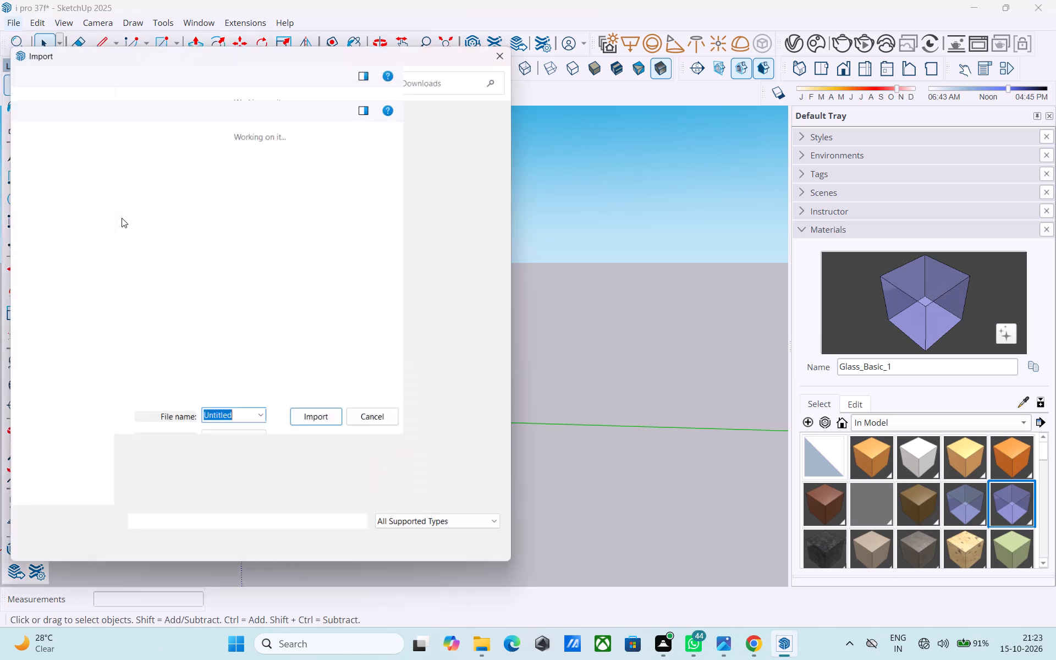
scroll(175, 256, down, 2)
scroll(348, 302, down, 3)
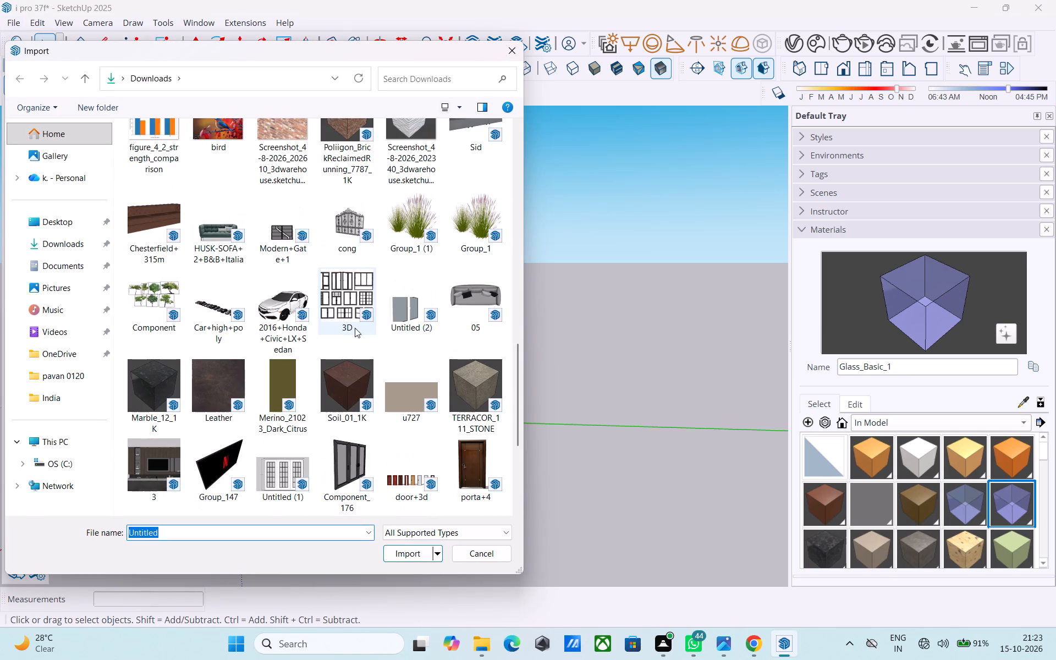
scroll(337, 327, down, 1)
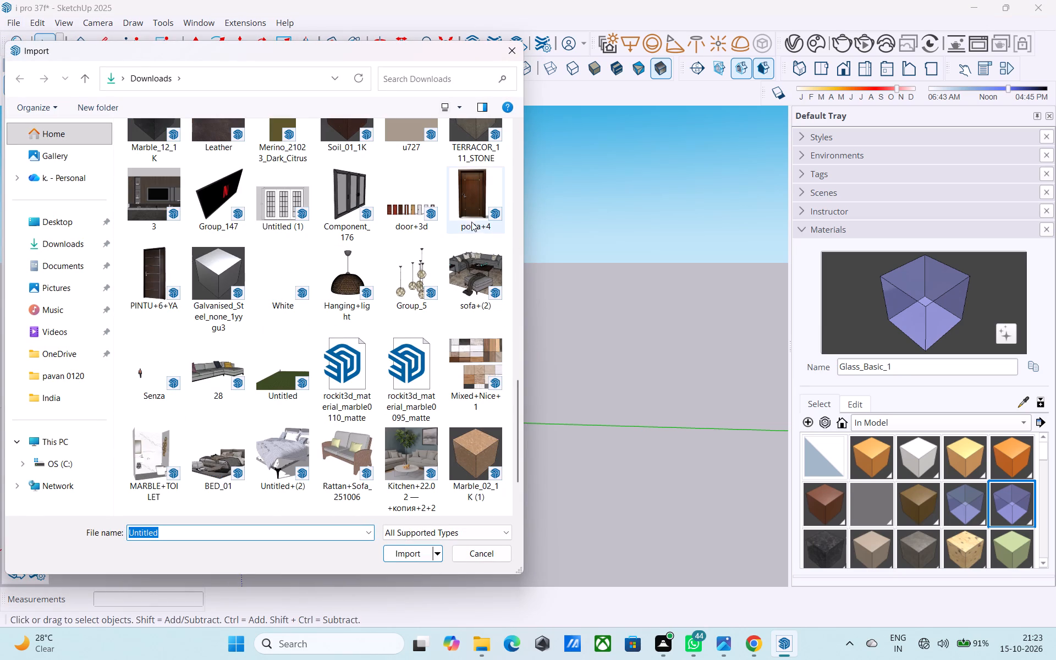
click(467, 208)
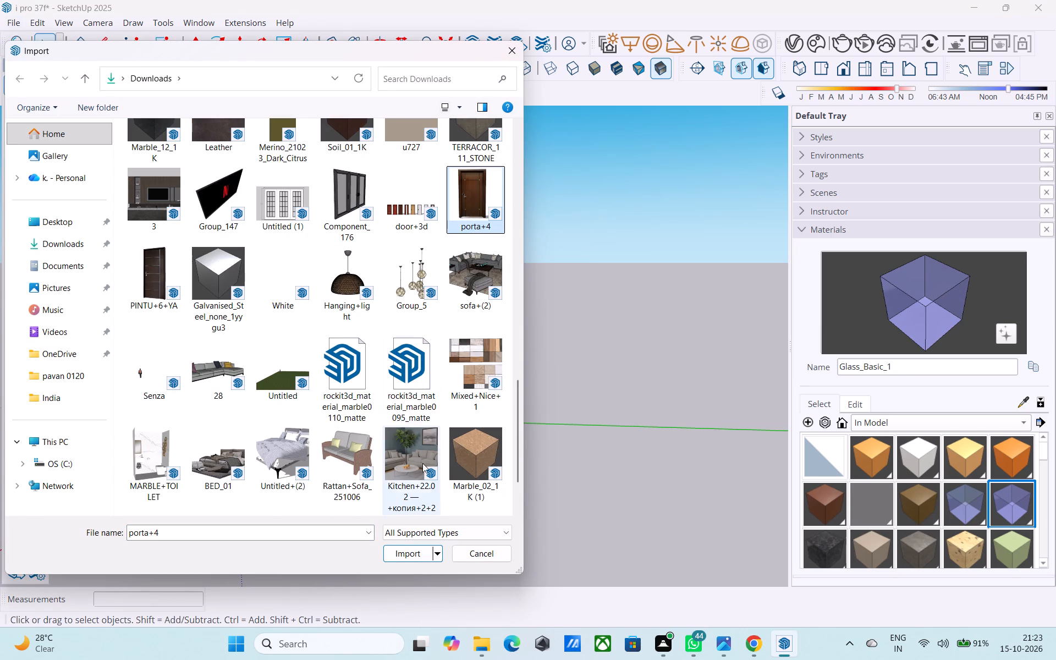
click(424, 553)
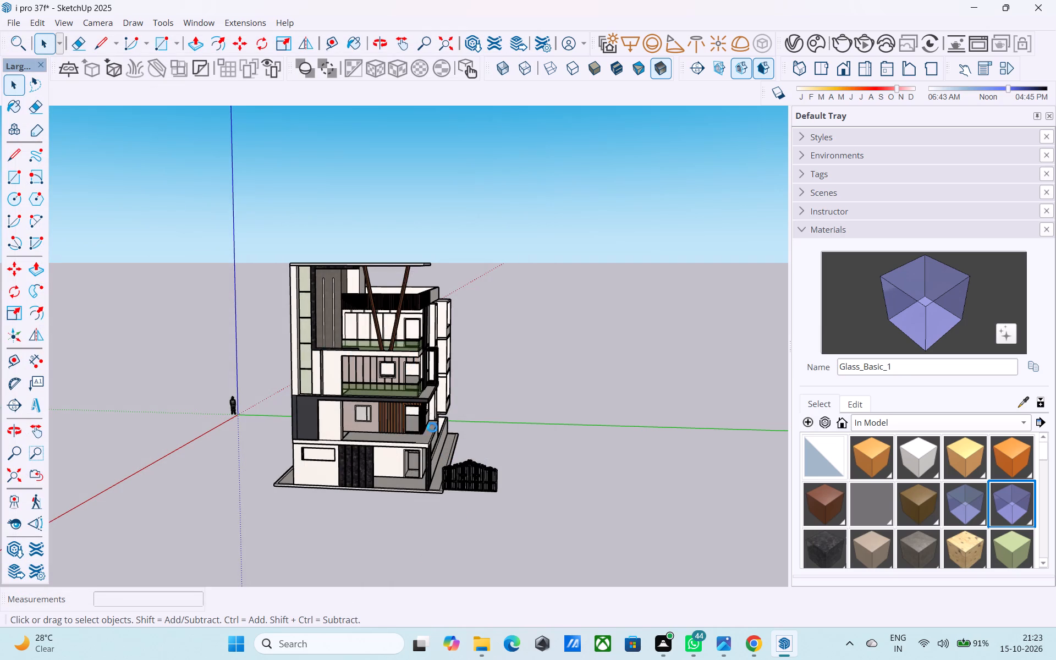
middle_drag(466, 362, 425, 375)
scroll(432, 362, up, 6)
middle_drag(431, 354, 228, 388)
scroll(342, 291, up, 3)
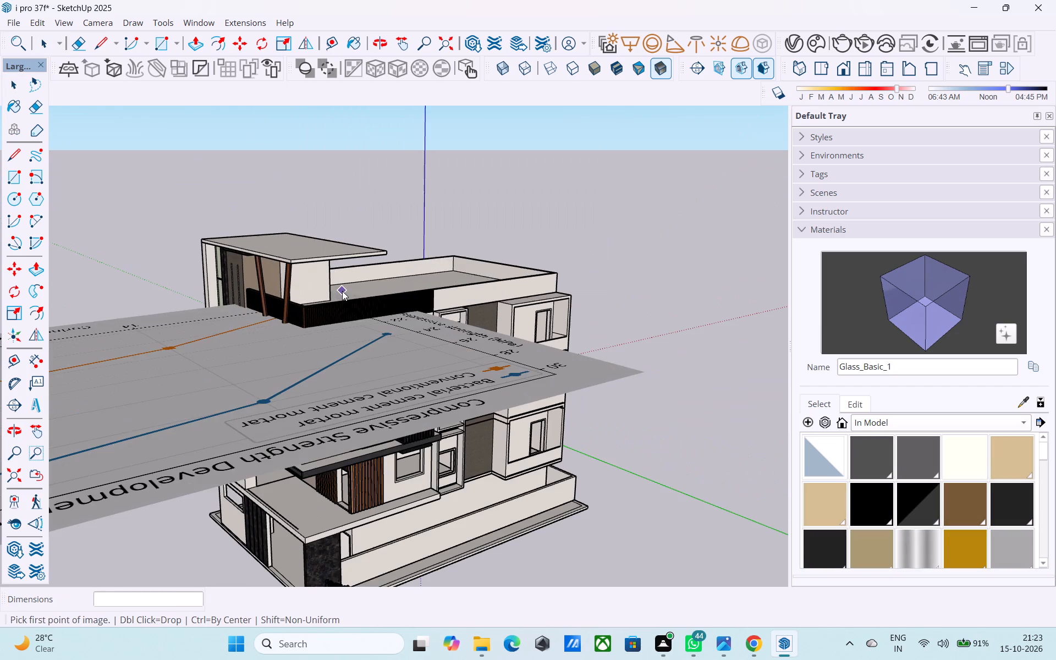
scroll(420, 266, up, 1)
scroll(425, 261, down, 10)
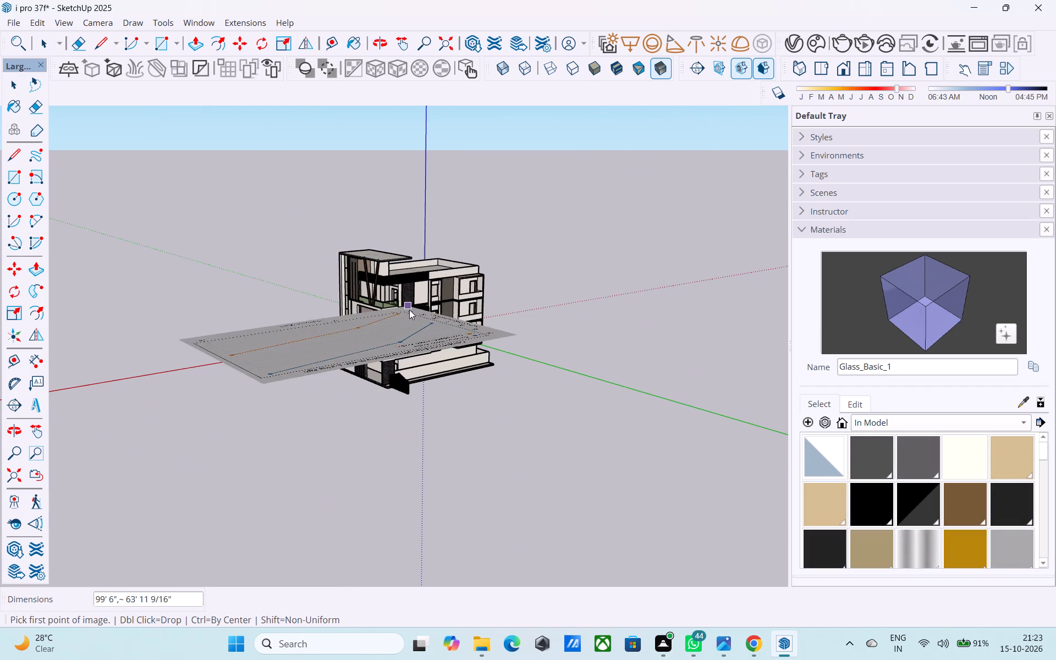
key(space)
Open the building's nested groups down to the front face of the narrow top-floor window frame.
middle_drag(463, 256, 453, 266)
scroll(452, 266, up, 13)
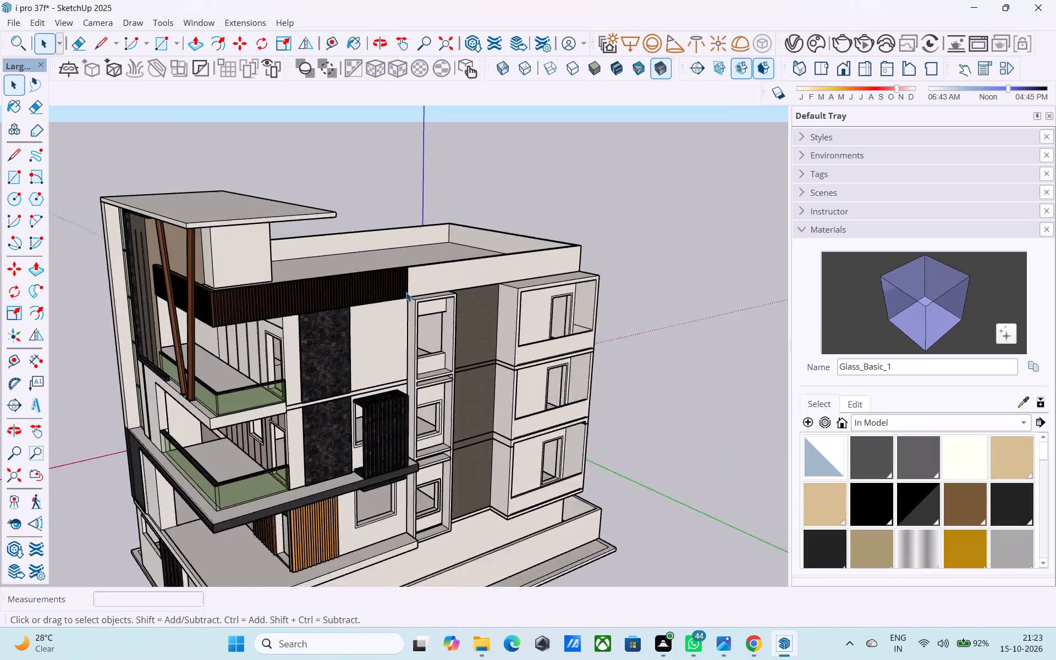
middle_drag(404, 293, 376, 274)
scroll(455, 282, up, 2)
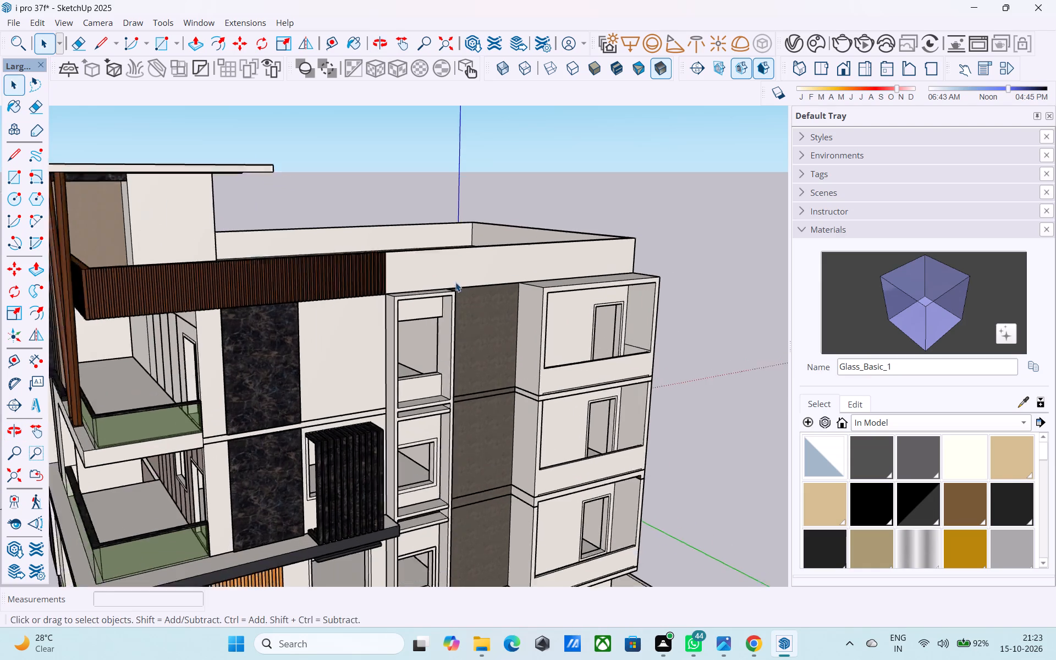
scroll(455, 282, up, 1)
middle_drag(453, 282, 485, 274)
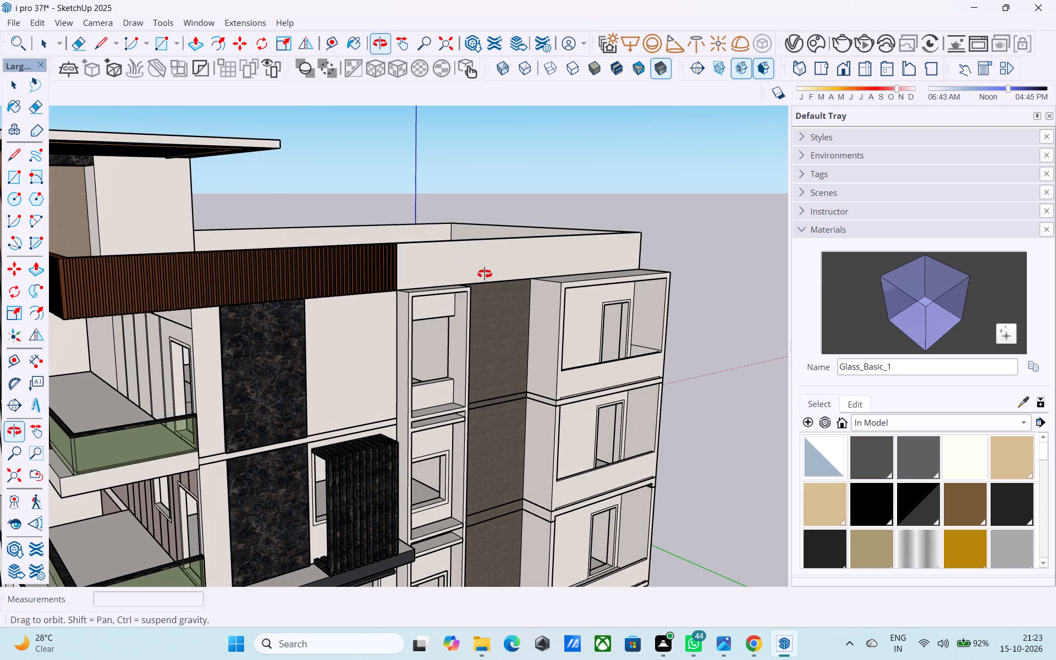
middle_drag(485, 274, 491, 278)
scroll(427, 256, up, 2)
middle_drag(427, 256, 422, 256)
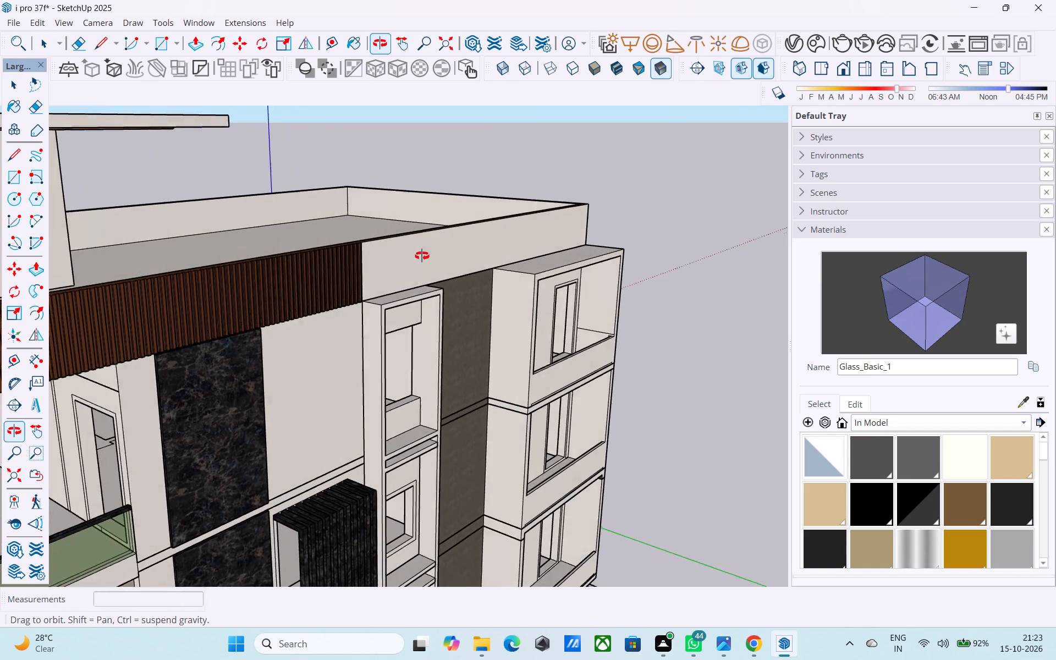
middle_drag(422, 256, 408, 244)
scroll(391, 244, up, 3)
shift+middle_drag(390, 244, 329, 312)
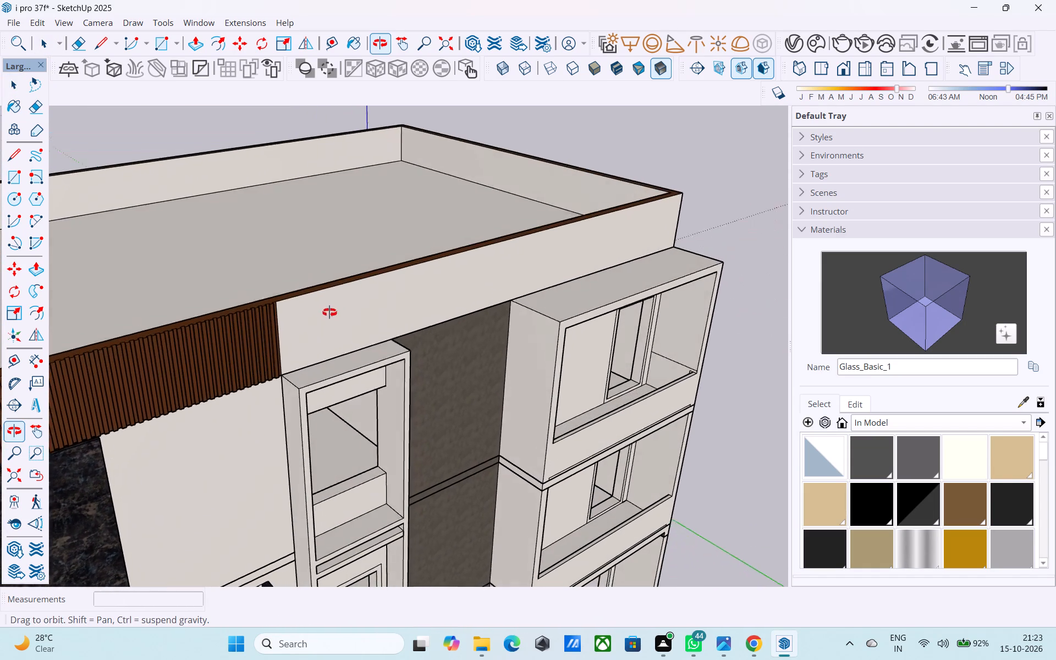
shift+middle_drag(329, 312, 328, 315)
scroll(311, 394, up, 1)
shift+middle_drag(311, 394, 316, 432)
scroll(316, 432, up, 5)
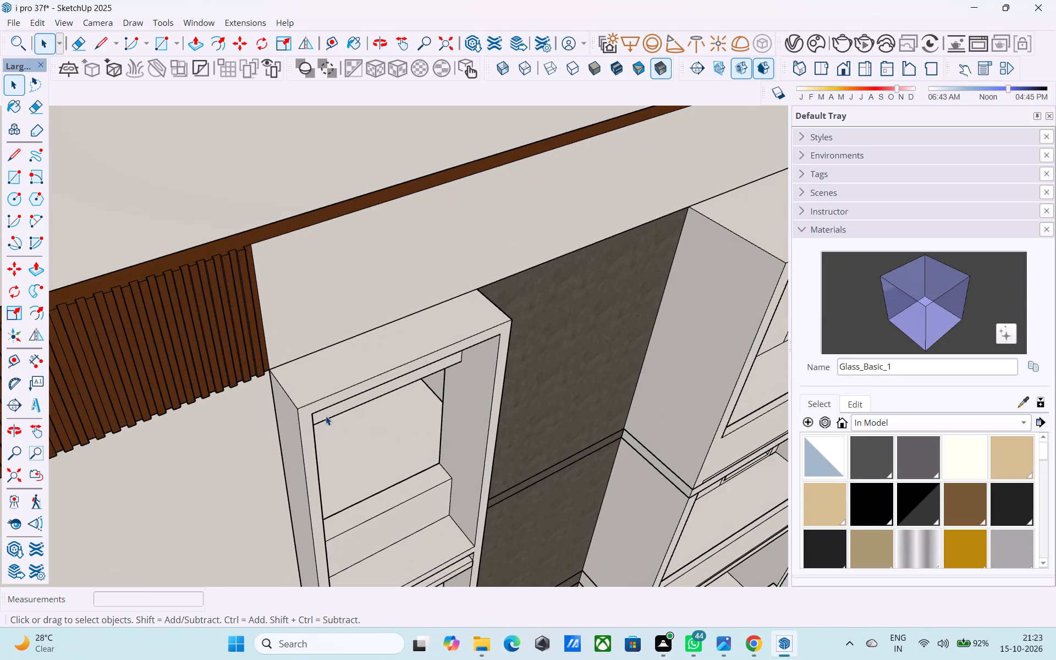
double_click(317, 397)
scroll(317, 397, up, 1)
middle_drag(317, 397, 305, 350)
scroll(289, 383, up, 3)
click(307, 405)
middle_drag(308, 404, 289, 387)
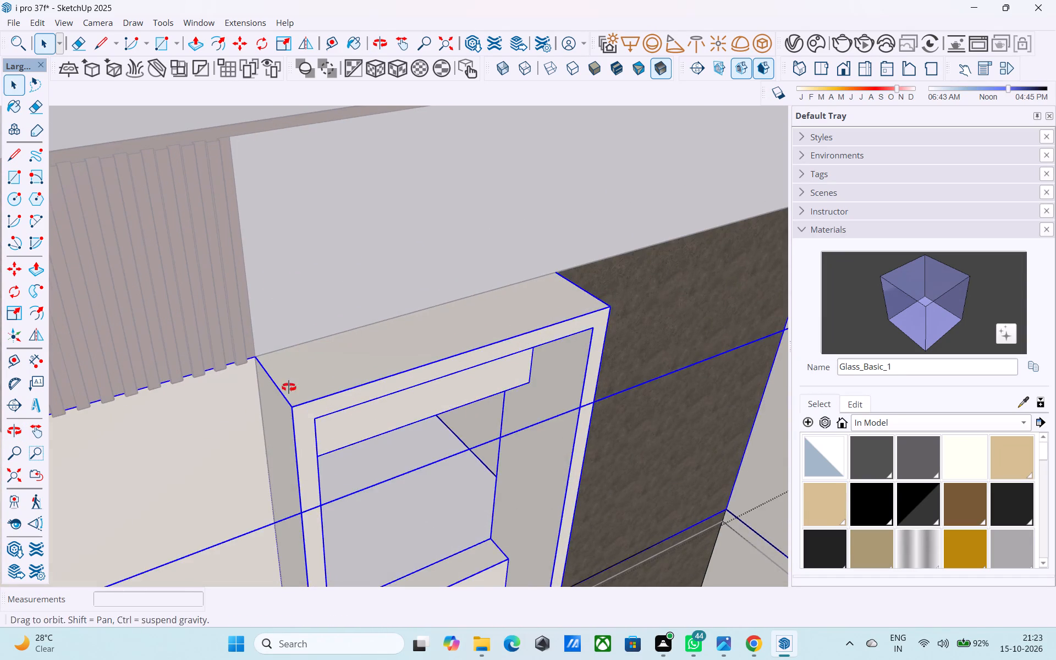
middle_drag(289, 387, 234, 293)
scroll(280, 341, up, 3)
double_click(321, 398)
scroll(321, 398, up, 3)
click(312, 392)
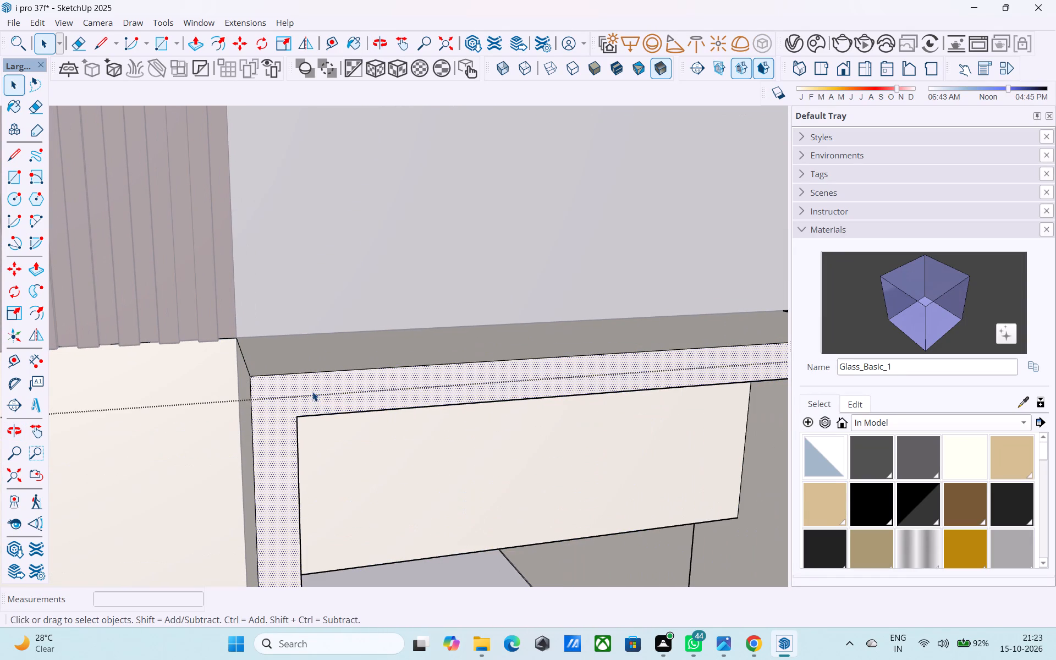
Draw a 3" by 3" square on the window frame's front face, starting from its top edge near the wood-slat corner.
middle_drag(312, 392, 298, 380)
key(r)
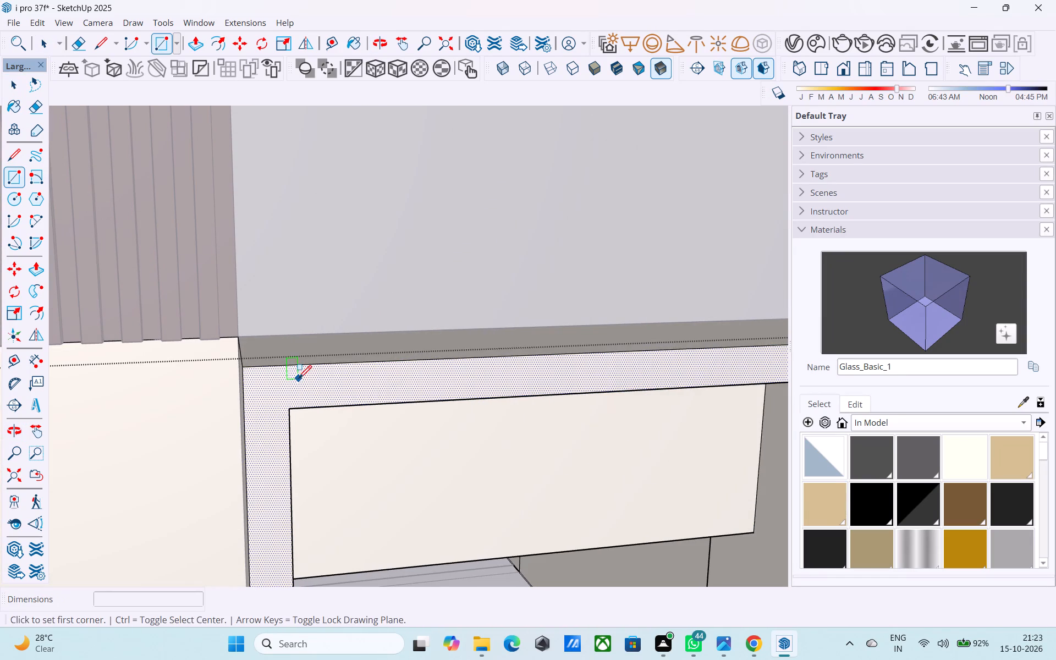
click(299, 367)
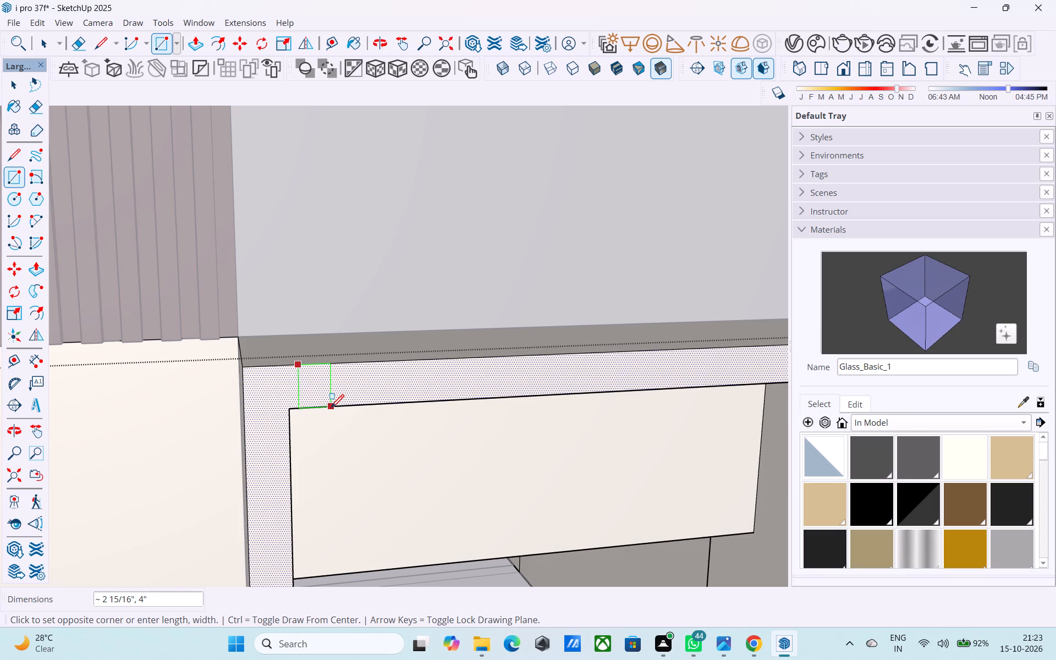
key(5)
key(BackSpace)
text(3')
key(BackSpace)
text(",3")
key(Return)
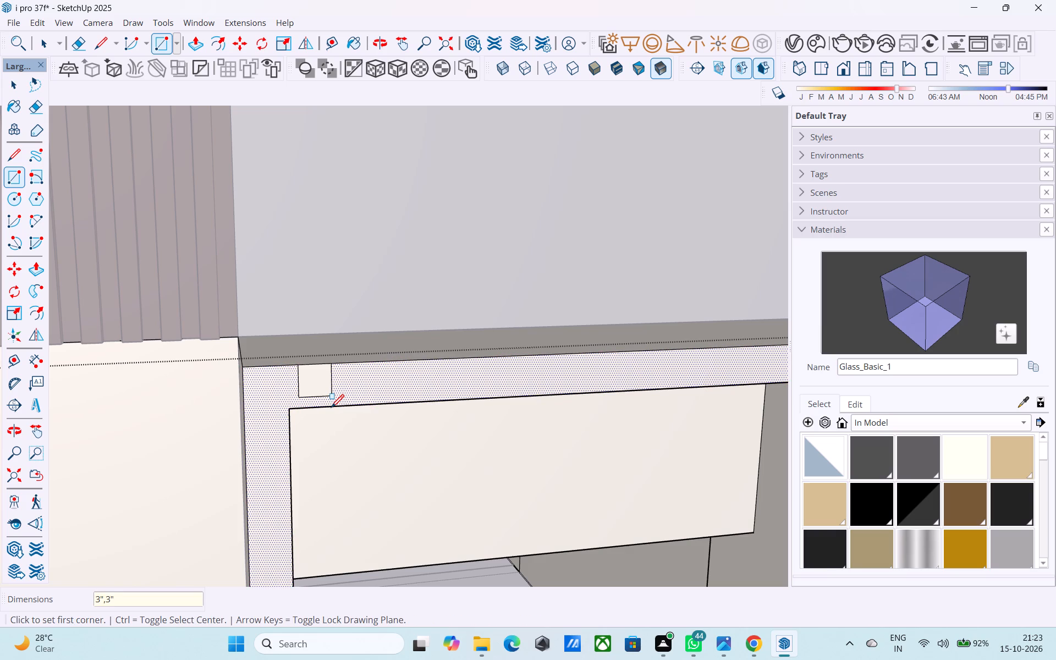
Copy the 3" square about 4' 10 5/8" along the frame's top edge, trying to divide the distance into 6 intervals.
key(space)
click(320, 384)
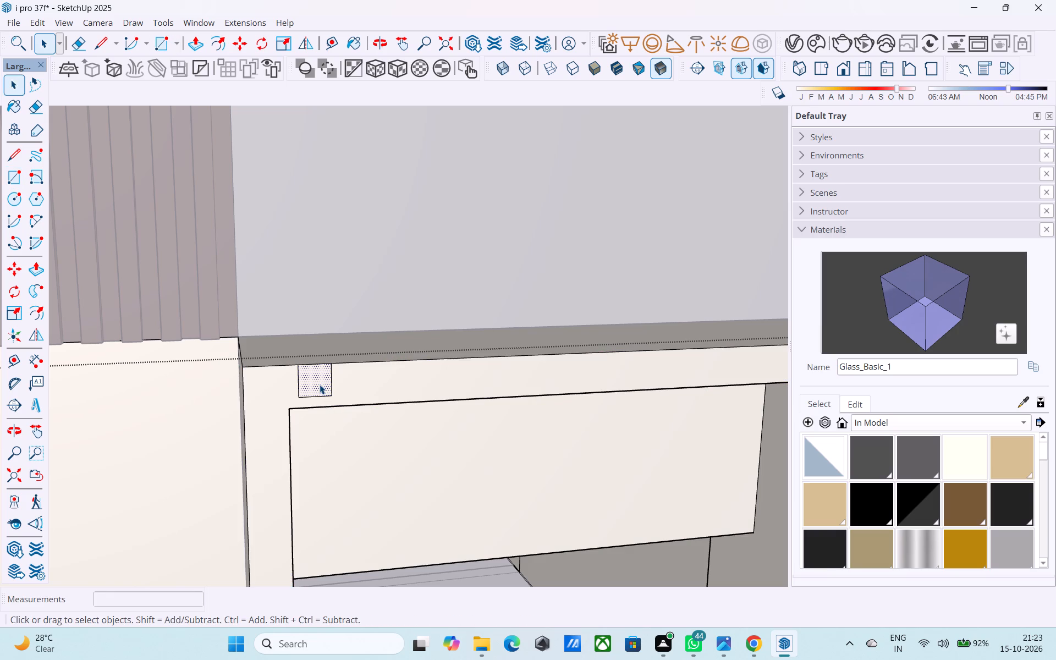
key(m)
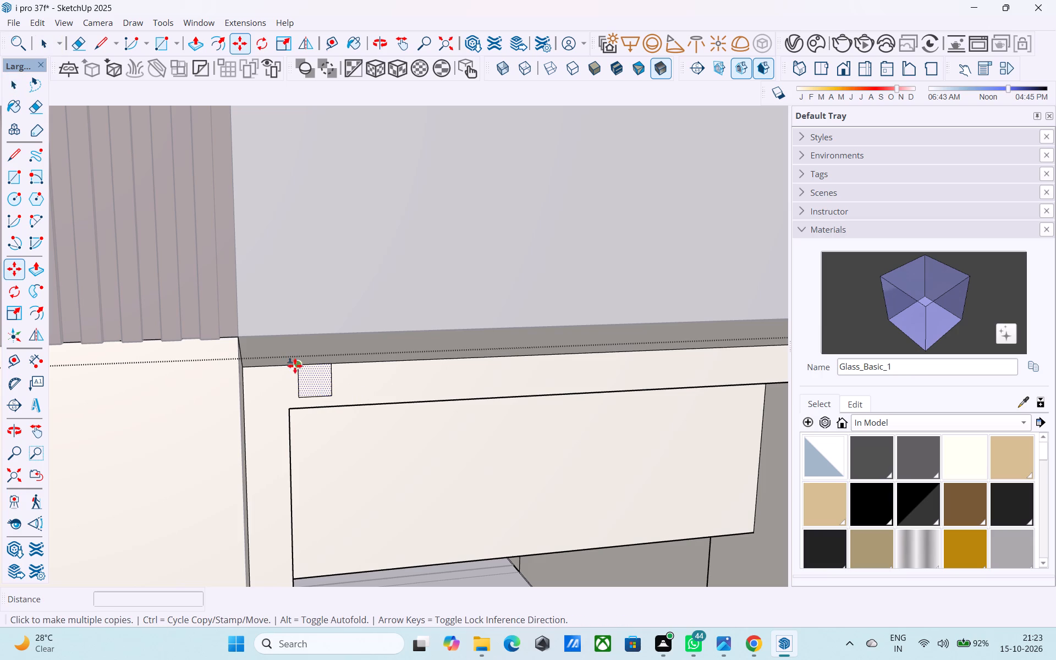
click(298, 365)
scroll(452, 370, down, 3)
shift+middle_drag(452, 370, 329, 370)
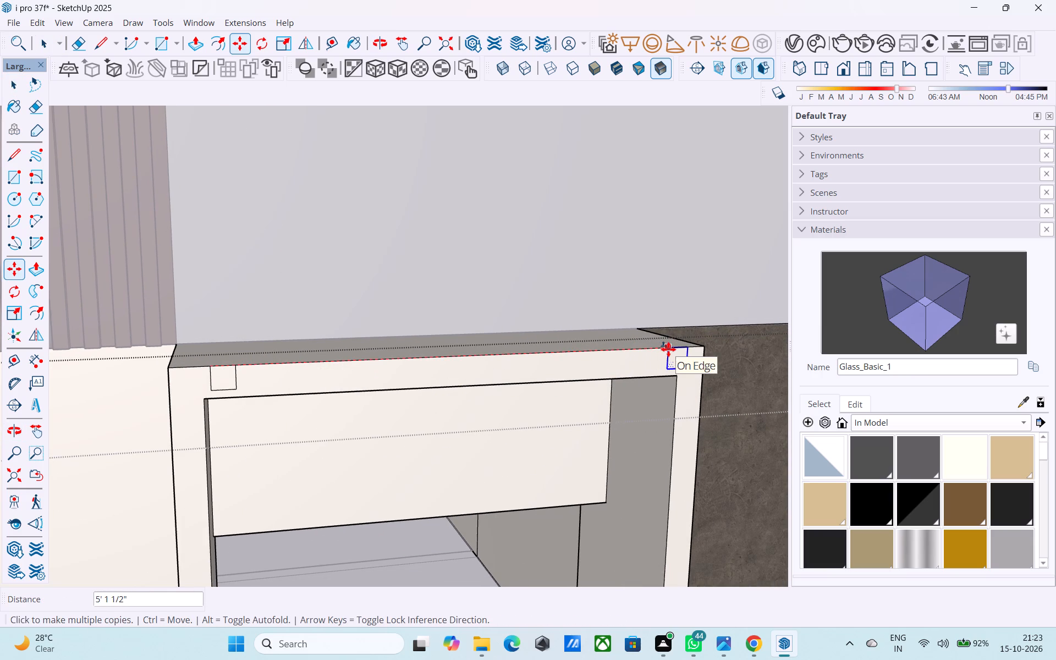
click(650, 350)
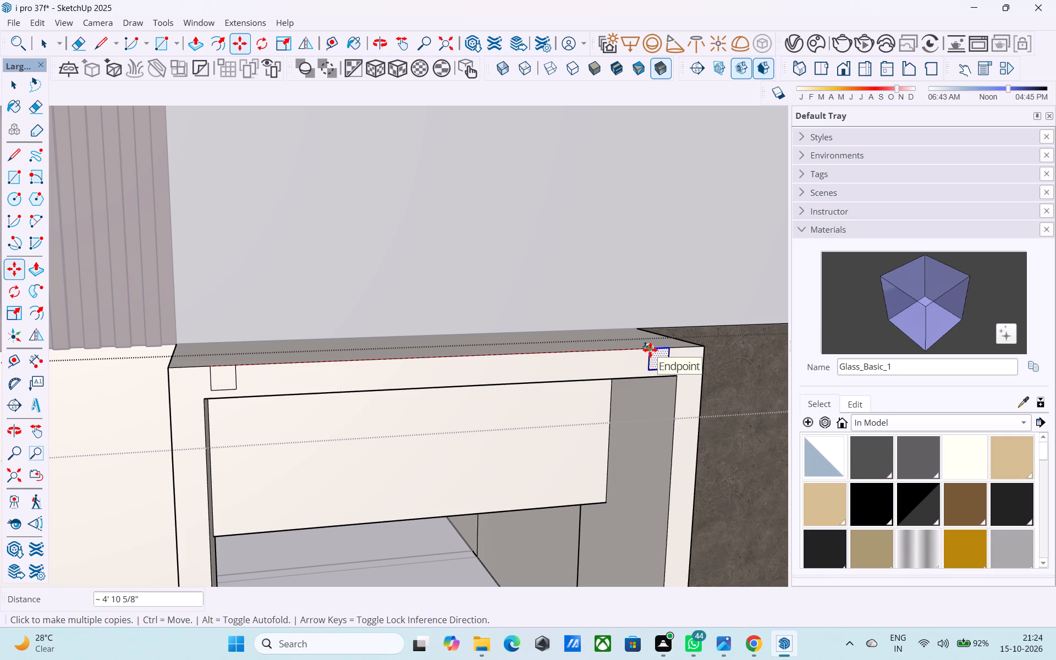
key(slash)
key(6)
key(Return)
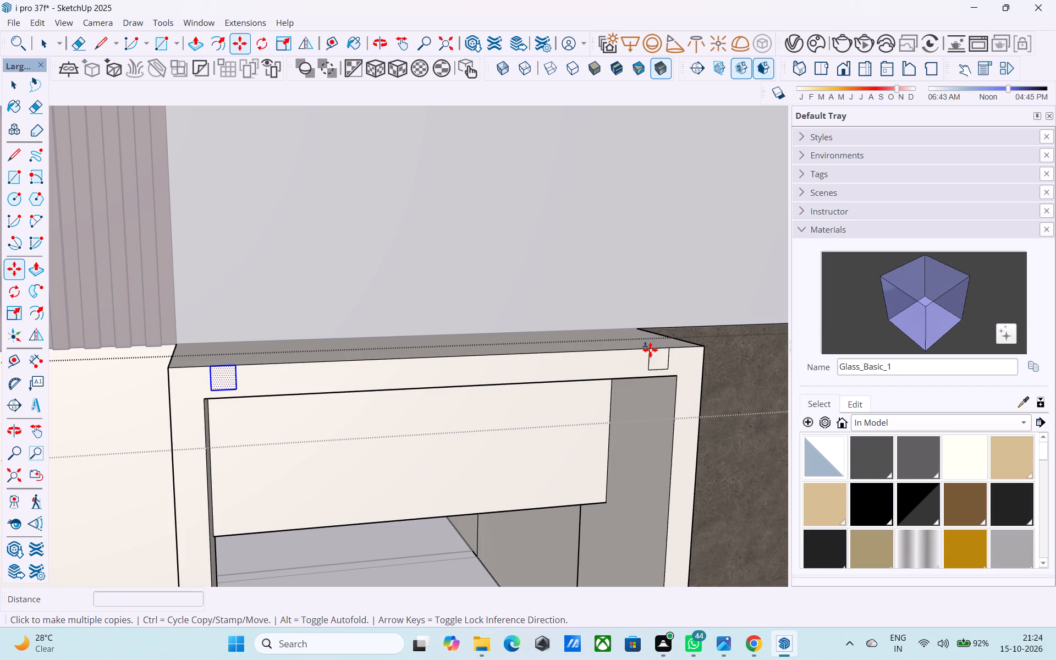
Copy the first square onto the far square again and divide the distance into 6 equal intervals.
key(space)
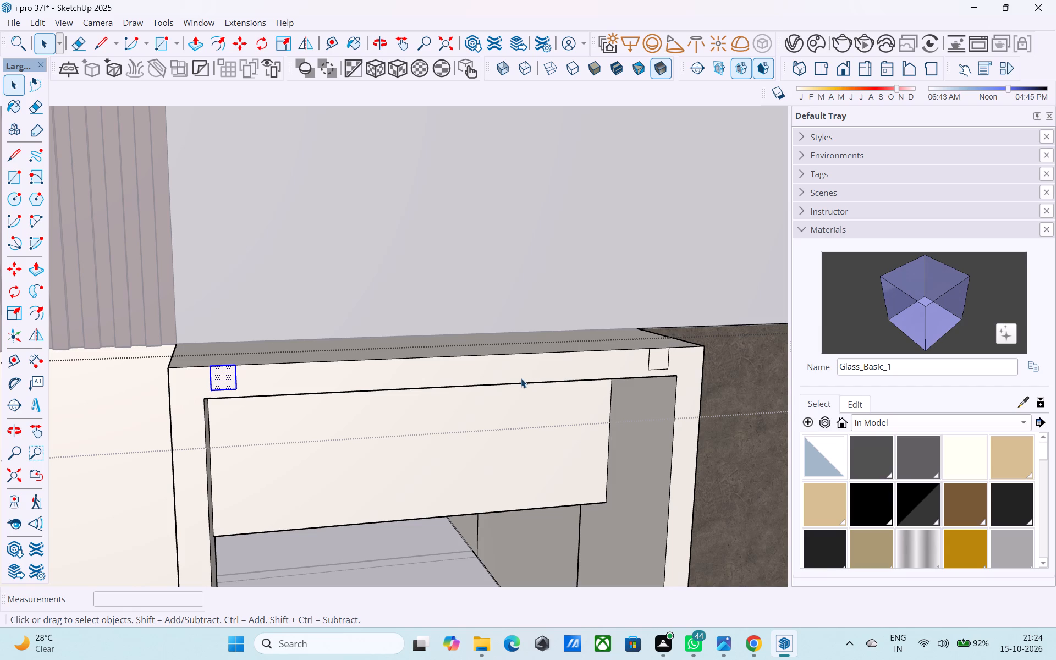
click(228, 376)
click(226, 376)
key(m)
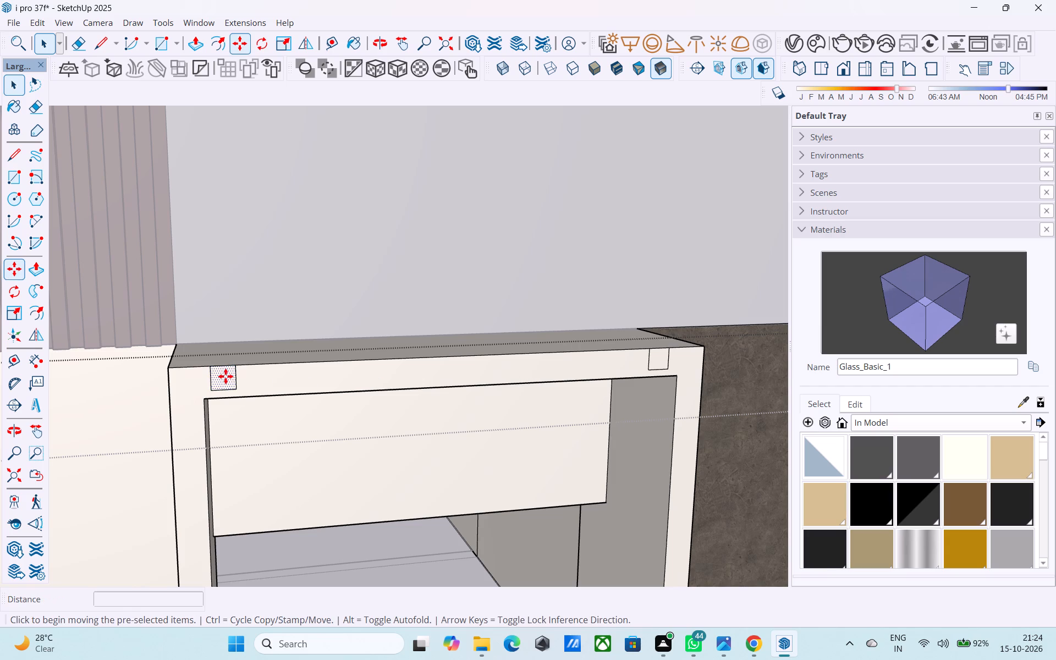
click(212, 367)
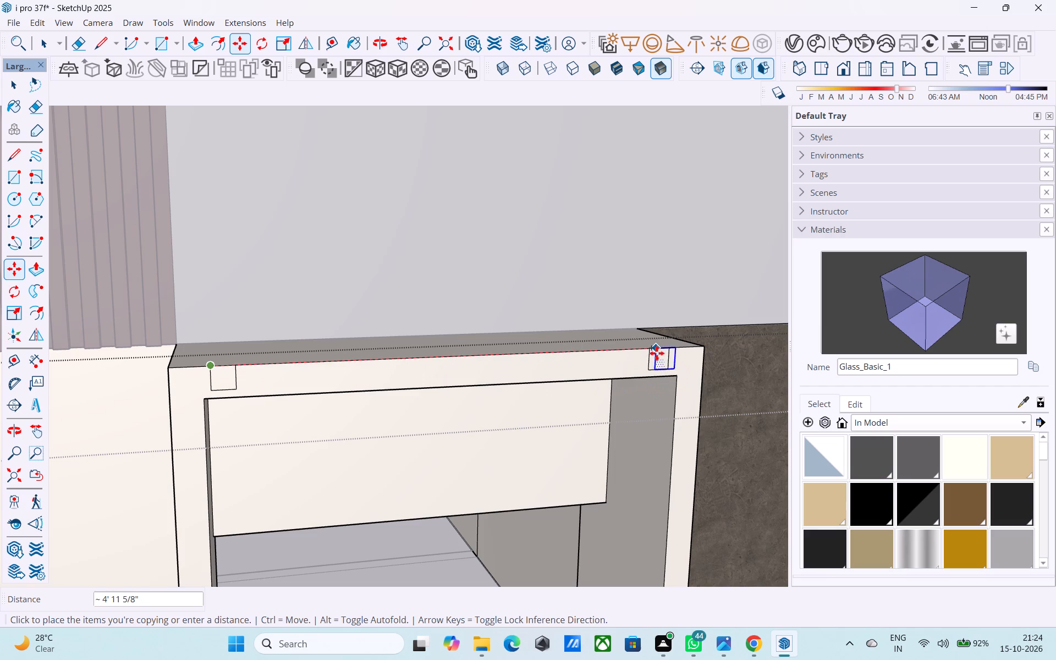
click(654, 351)
text(/6)
key(Return)
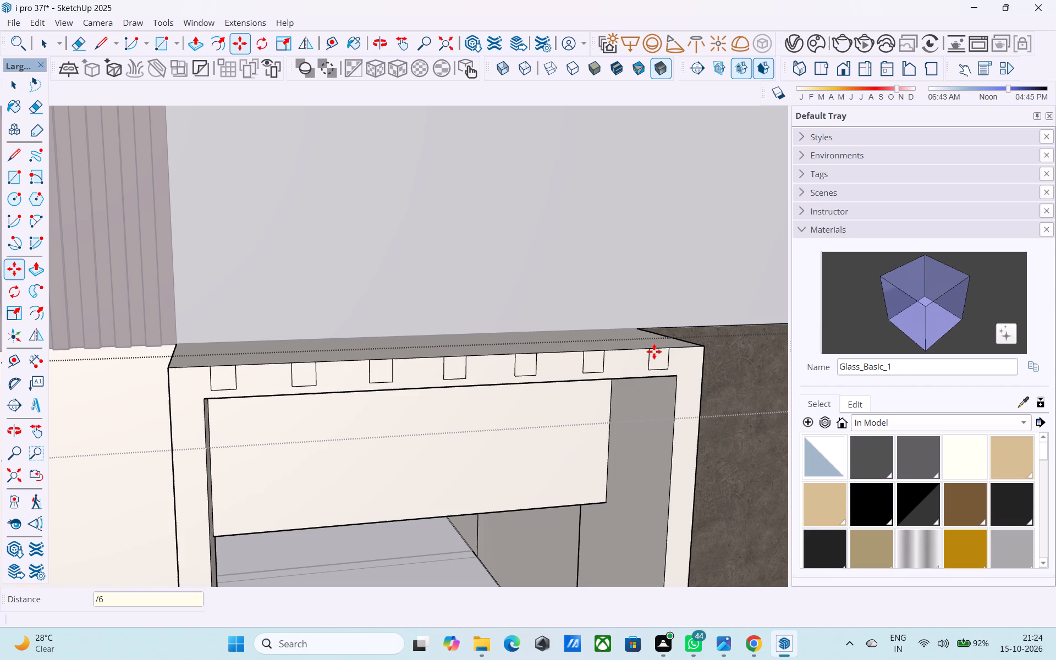
Push/Pull the first square, beside the wood slats, outward 4" from the frame's front face.
scroll(651, 351, down, 3)
middle_drag(508, 350, 481, 383)
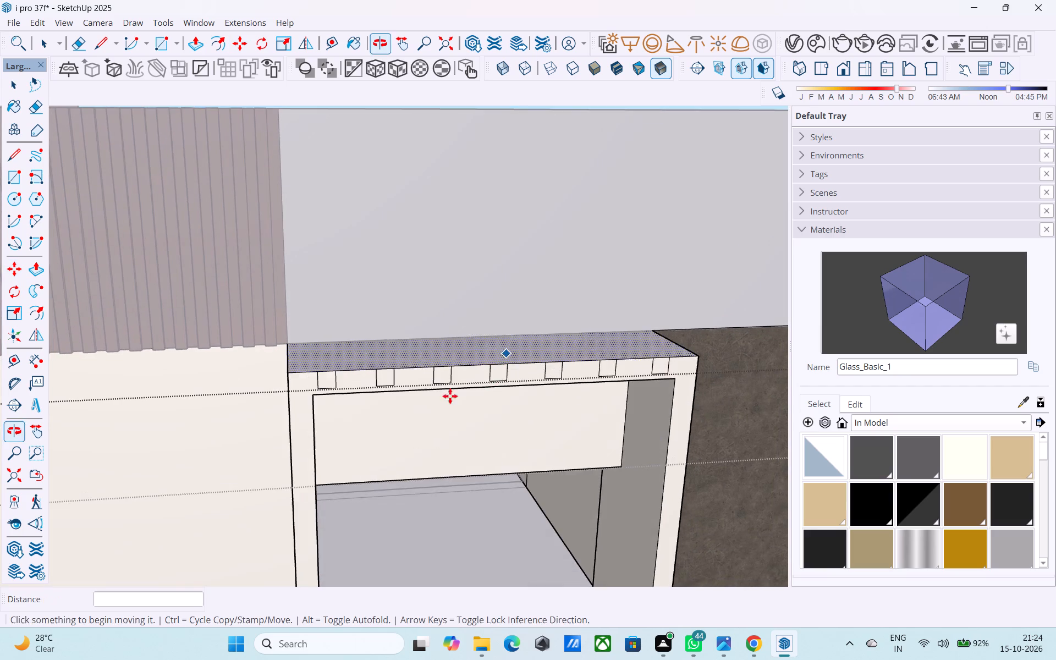
scroll(329, 414, up, 2)
key(space)
click(327, 372)
scroll(328, 372, down, 1)
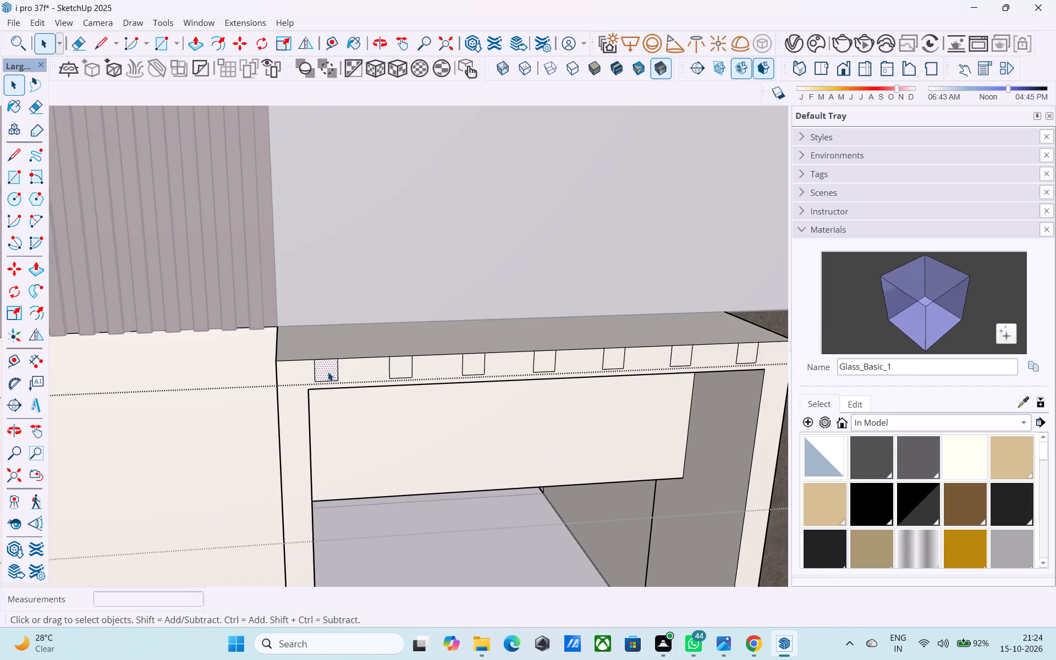
scroll(328, 372, down, 1)
key(p)
click(328, 369)
middle_drag(403, 393, 496, 409)
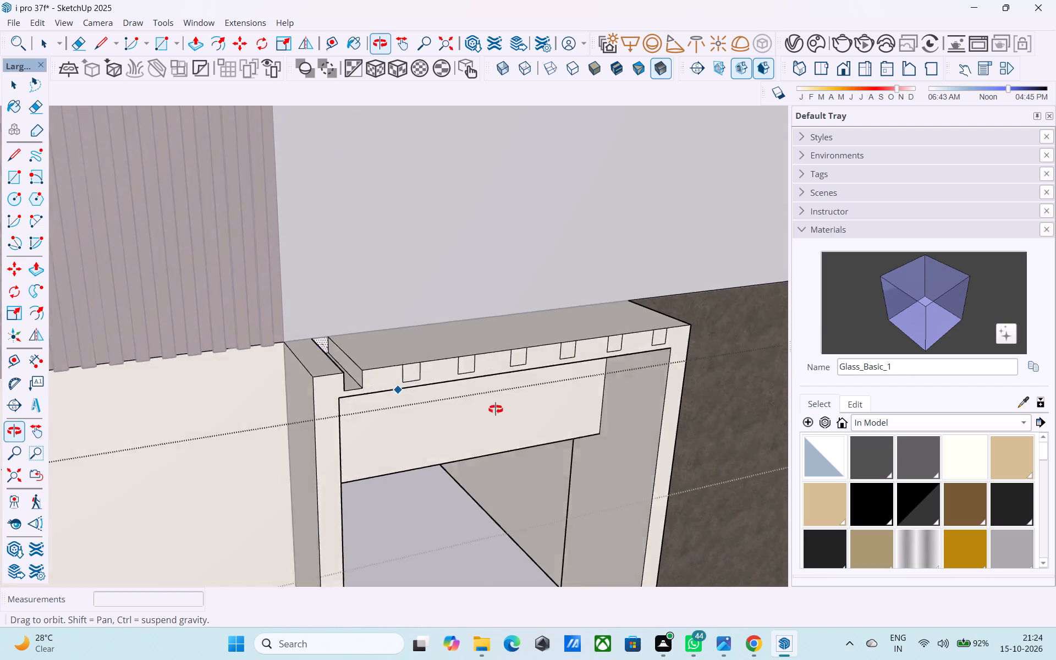
middle_drag(496, 409, 590, 403)
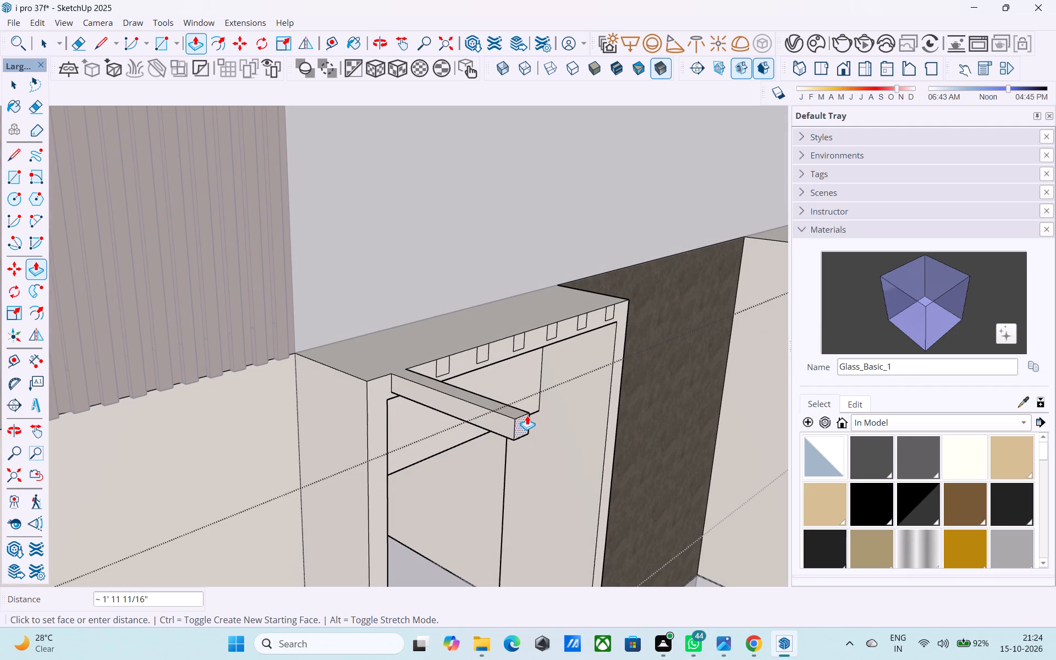
key(2)
key(shift+quotedbl)
key(Return)
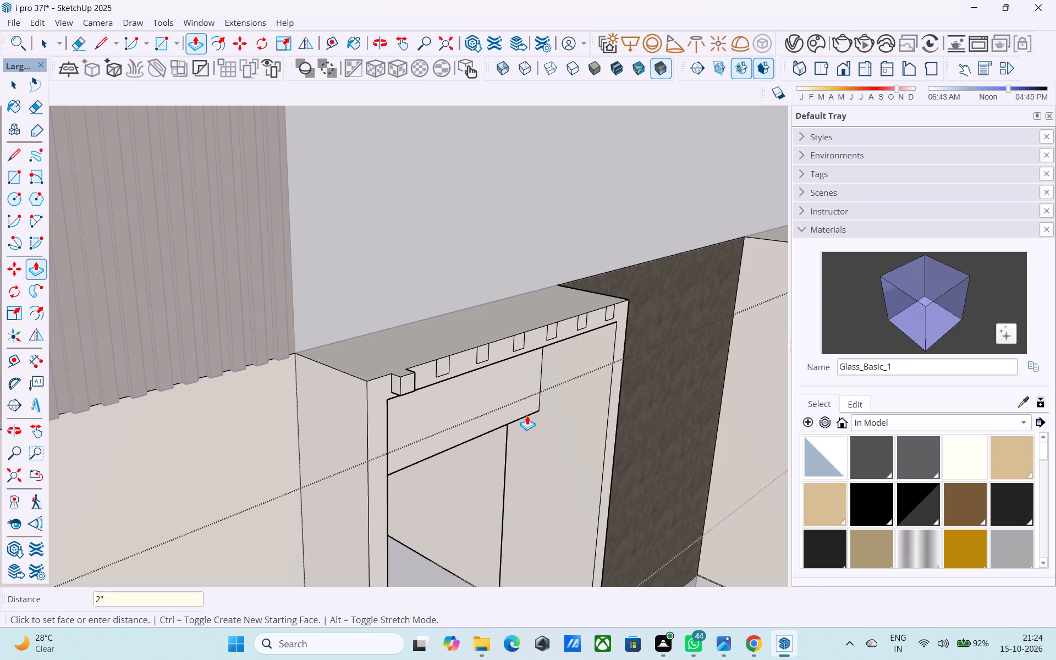
text(4")
key(Return)
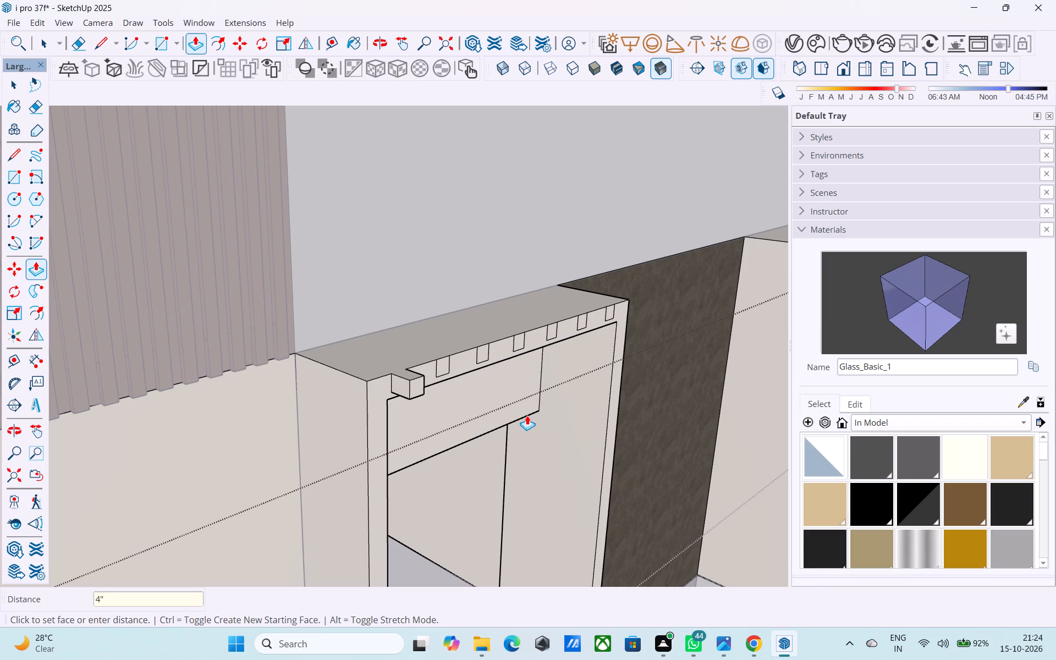
click(527, 415)
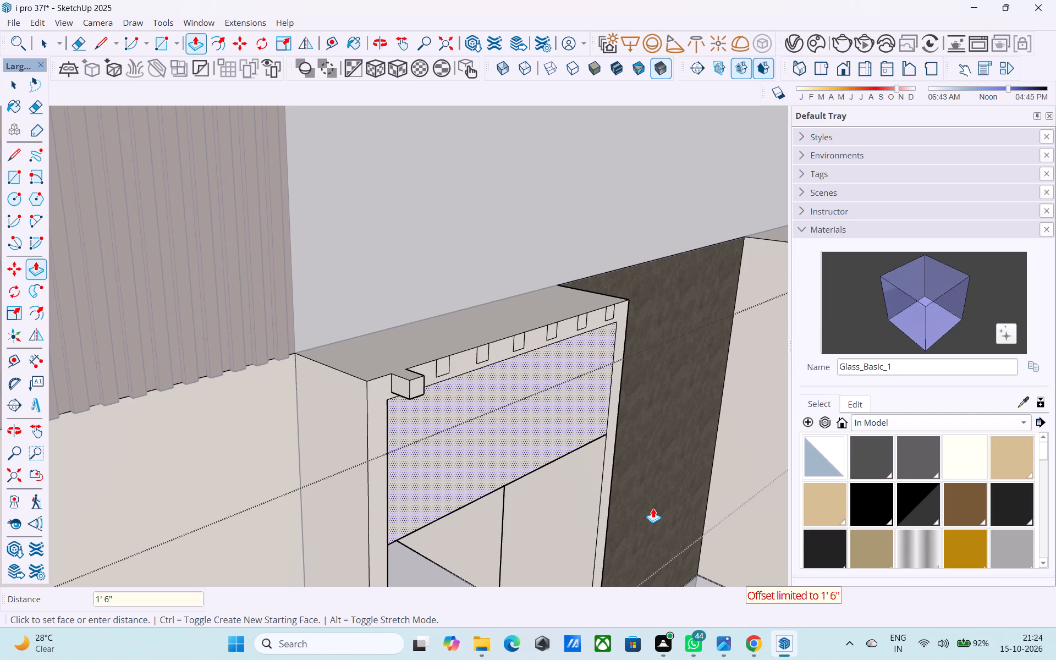
key(space)
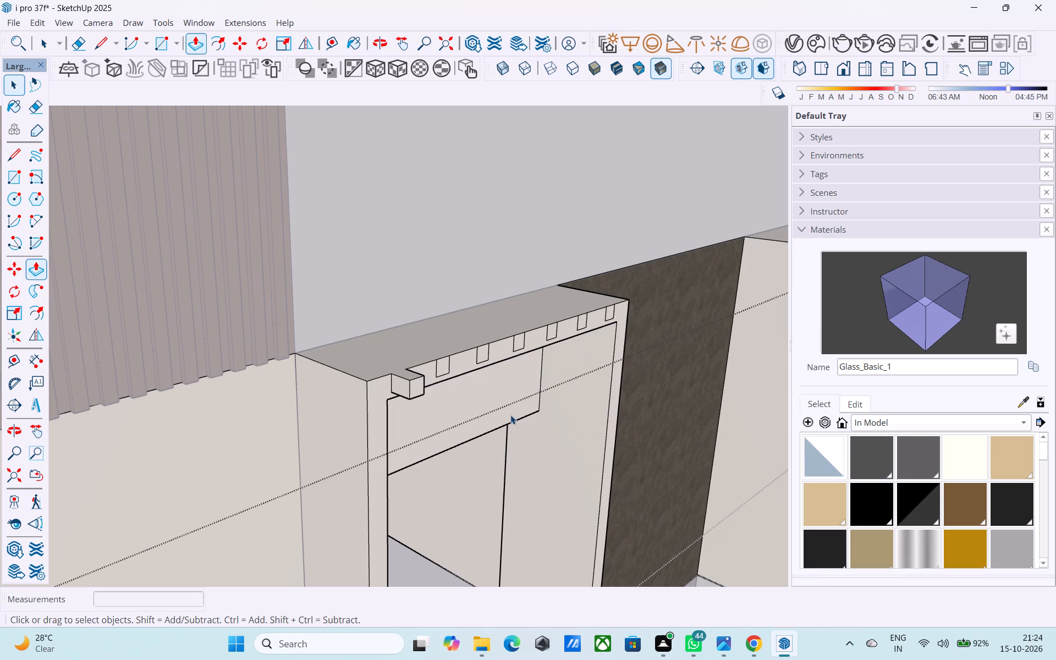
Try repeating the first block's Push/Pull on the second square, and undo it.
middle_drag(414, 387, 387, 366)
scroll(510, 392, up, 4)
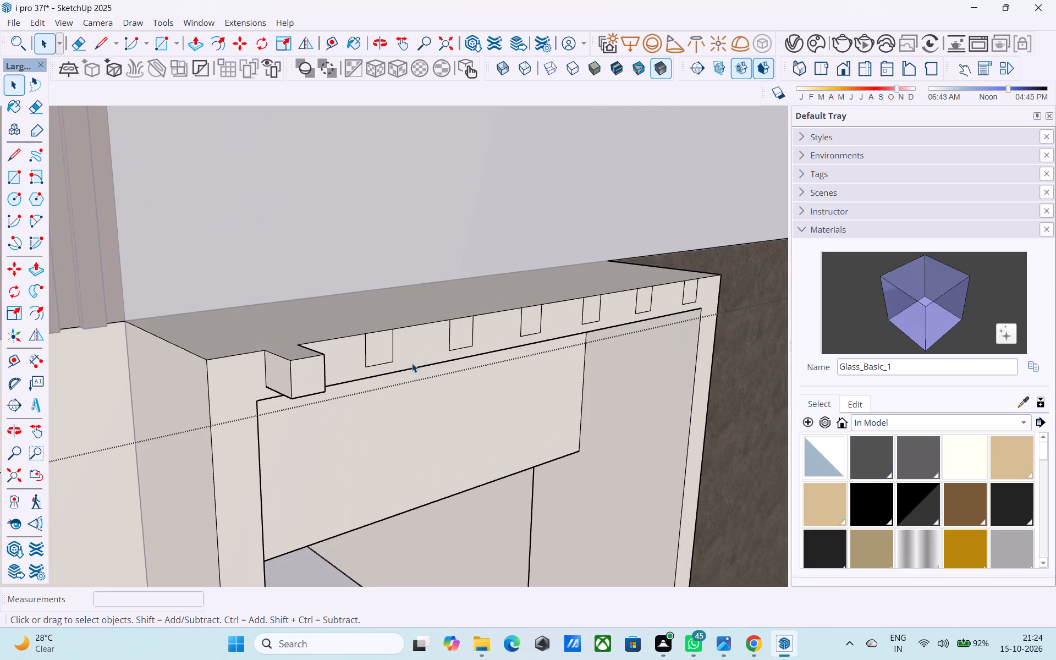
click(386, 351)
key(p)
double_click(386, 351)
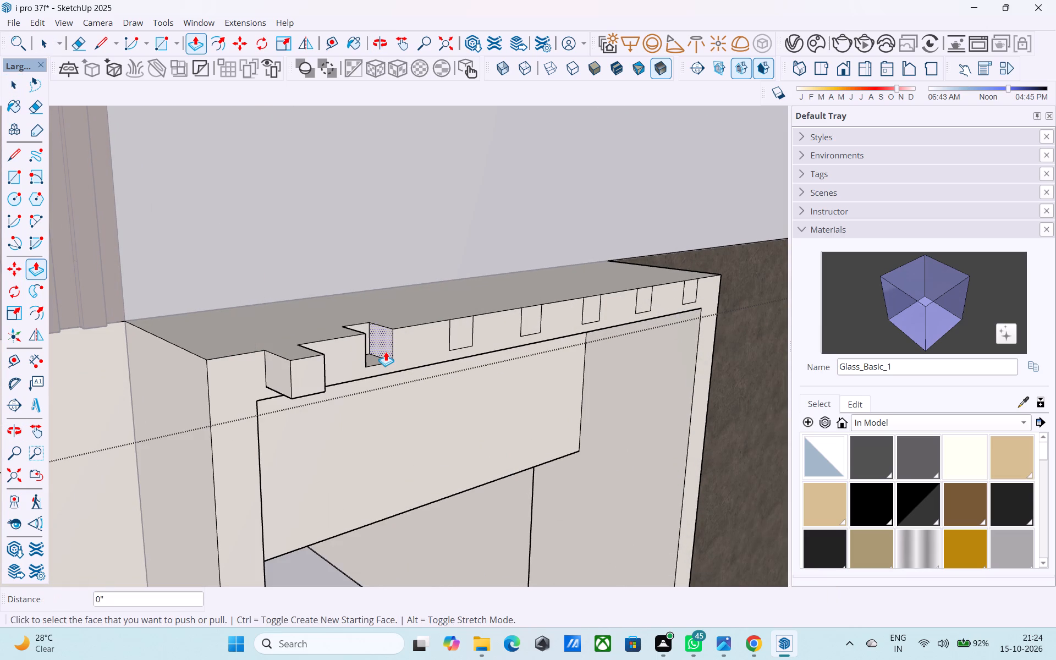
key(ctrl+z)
Push/Pull the second square outward 4", flush with the first block's front face.
key(space)
click(384, 351)
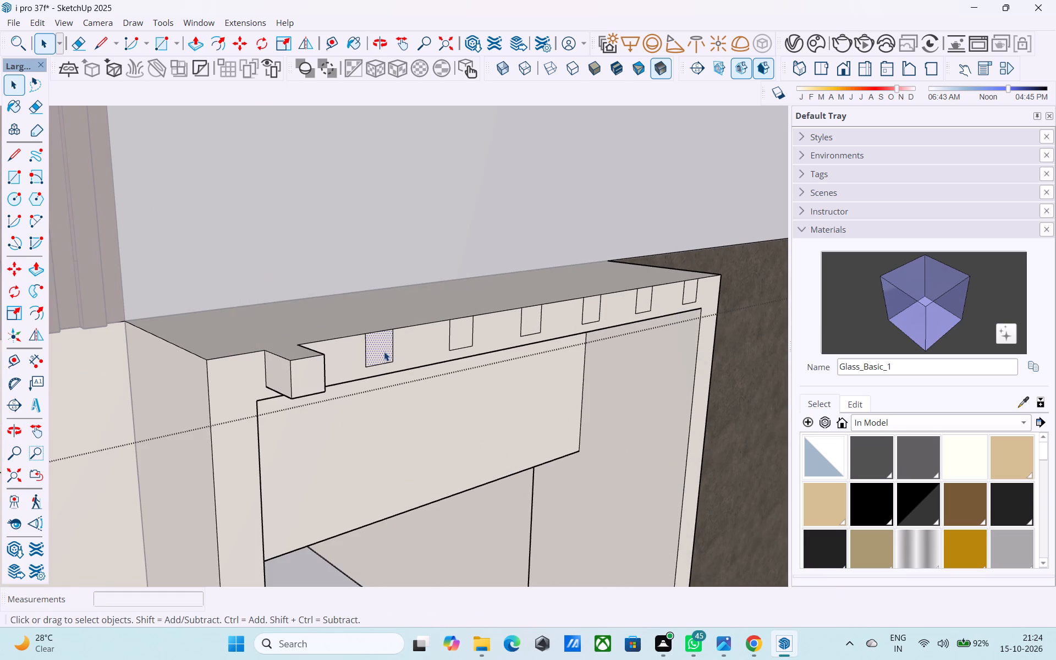
key(p)
click(384, 351)
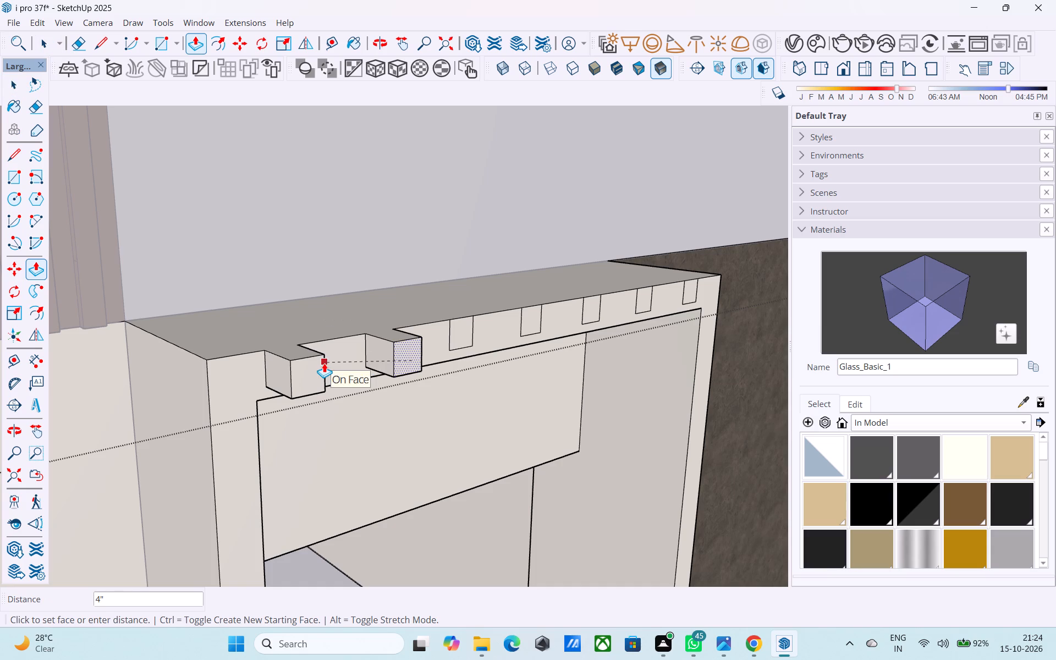
click(324, 363)
key(space)
text(P)
Repeat the 4" Push/Pull on the remaining five squares along the frame's top edge.
key(space)
click(458, 331)
key(p)
double_click(465, 329)
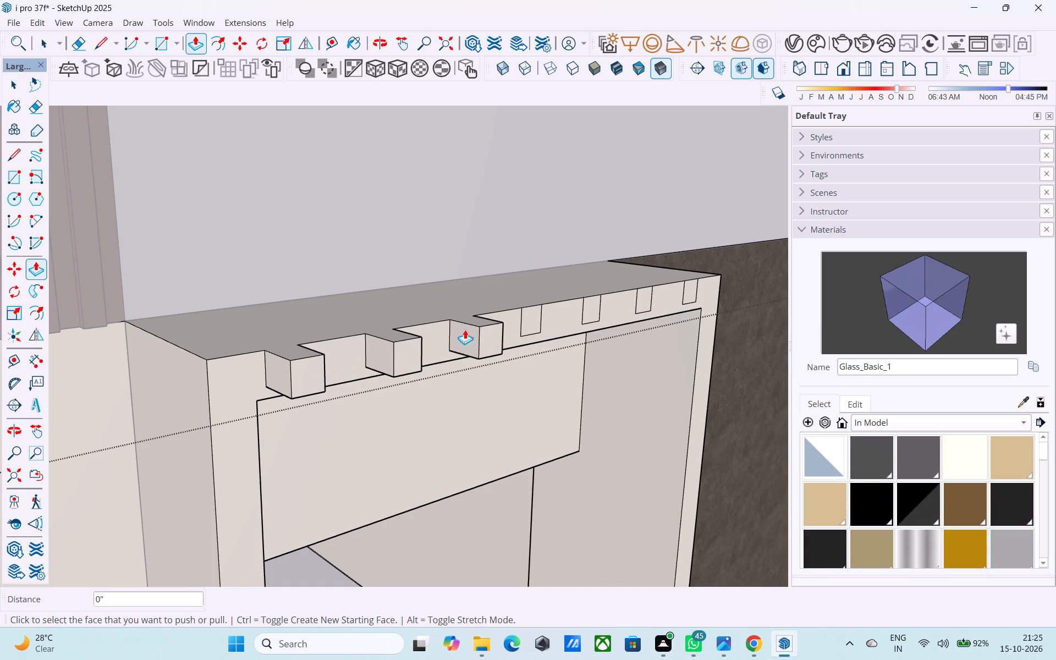
key(space)
click(529, 323)
key(p)
double_click(529, 323)
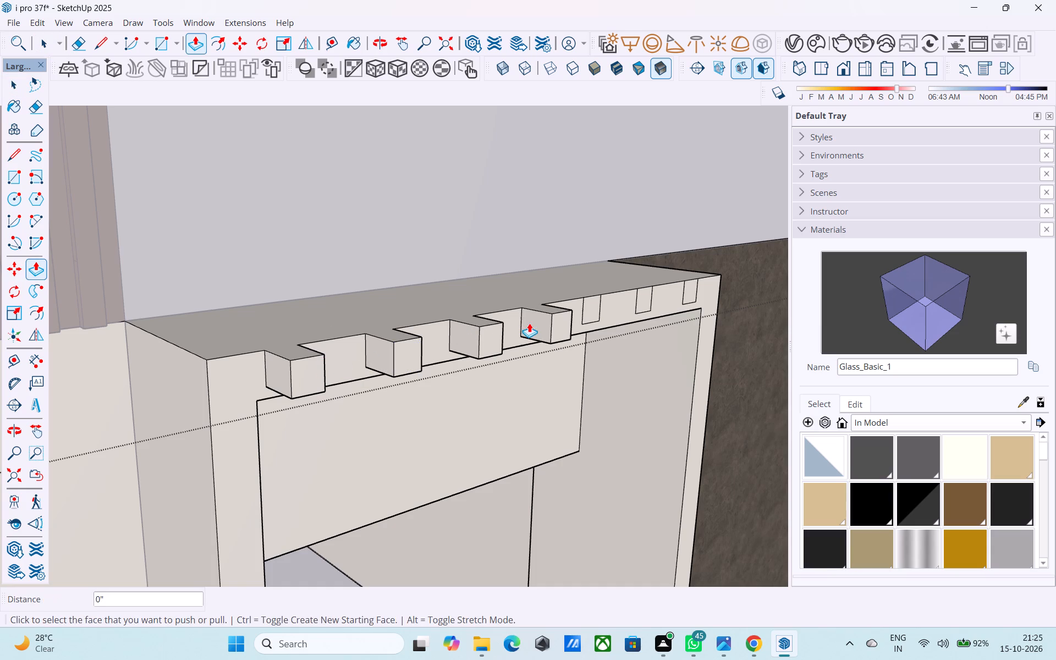
shift+middle_drag(536, 336, 343, 380)
double_click(414, 354)
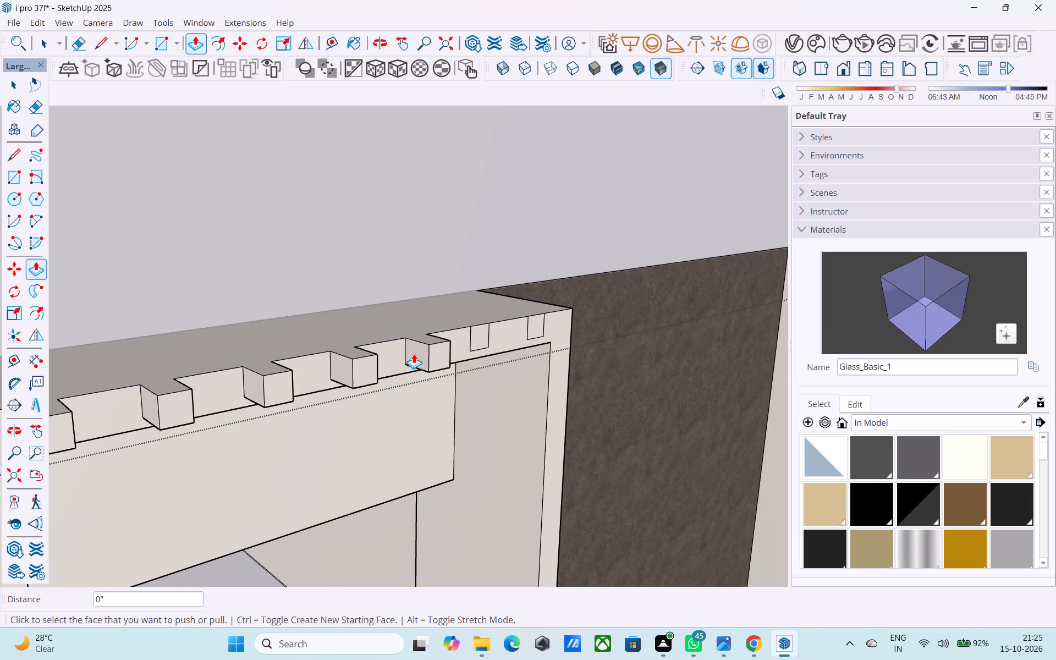
double_click(475, 341)
double_click(542, 325)
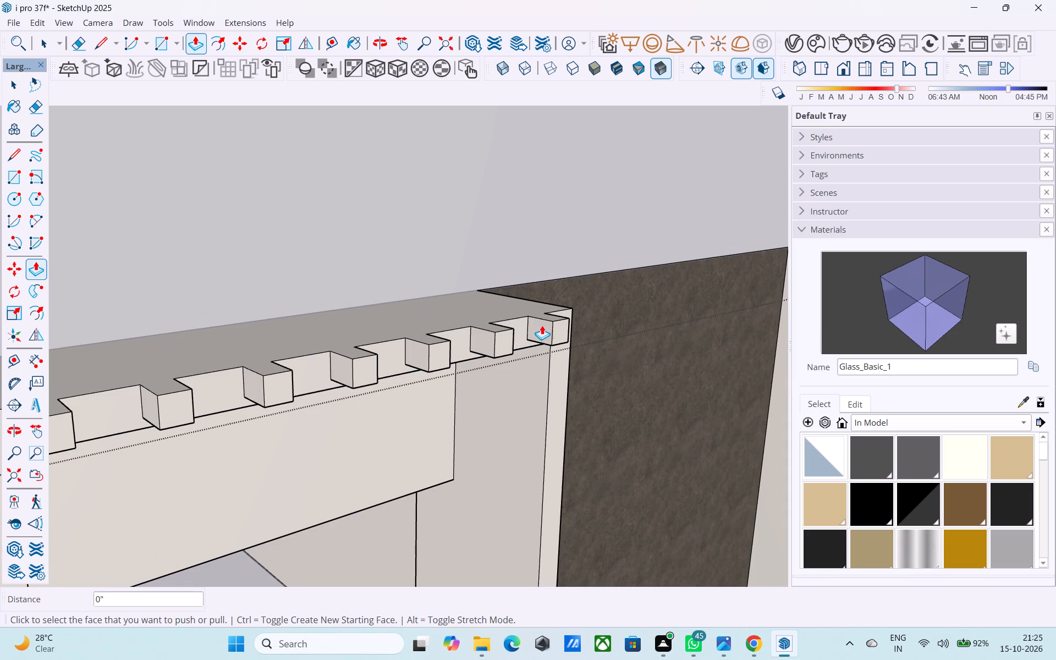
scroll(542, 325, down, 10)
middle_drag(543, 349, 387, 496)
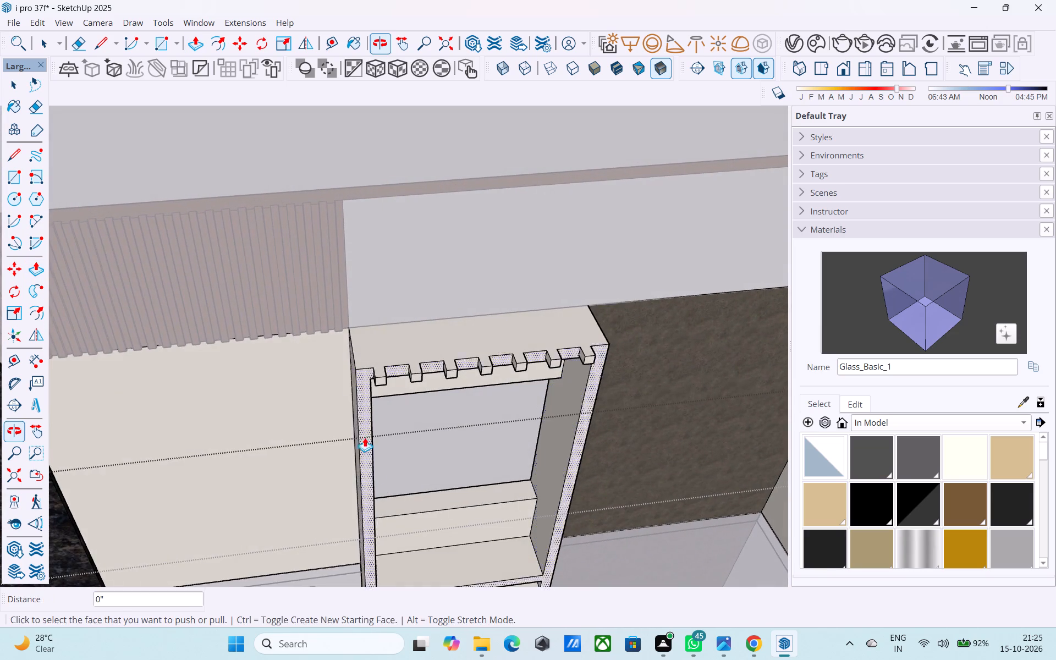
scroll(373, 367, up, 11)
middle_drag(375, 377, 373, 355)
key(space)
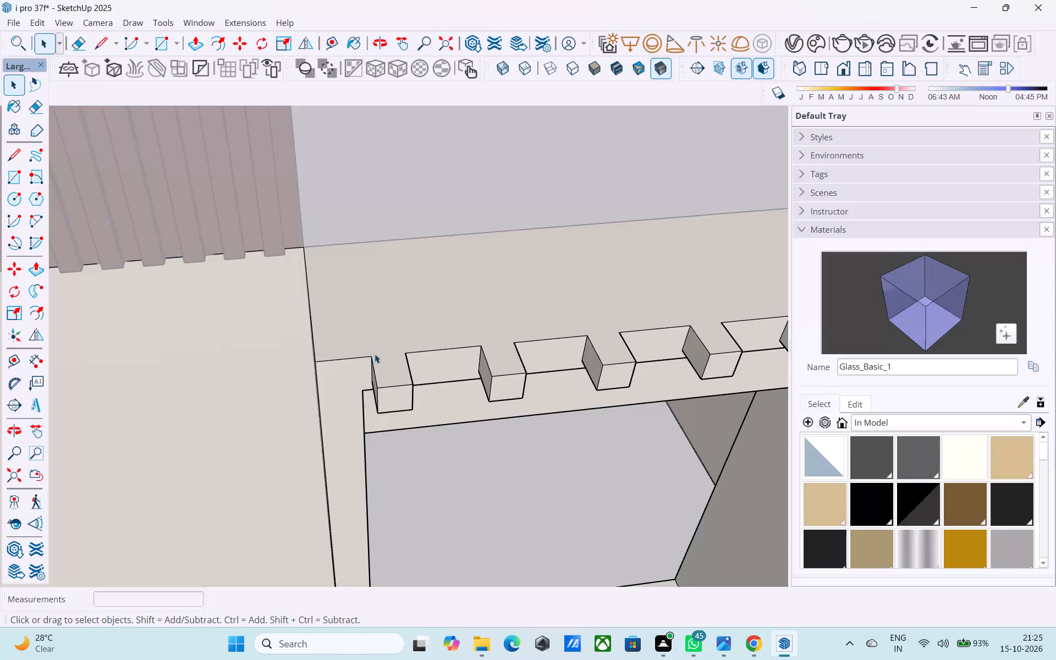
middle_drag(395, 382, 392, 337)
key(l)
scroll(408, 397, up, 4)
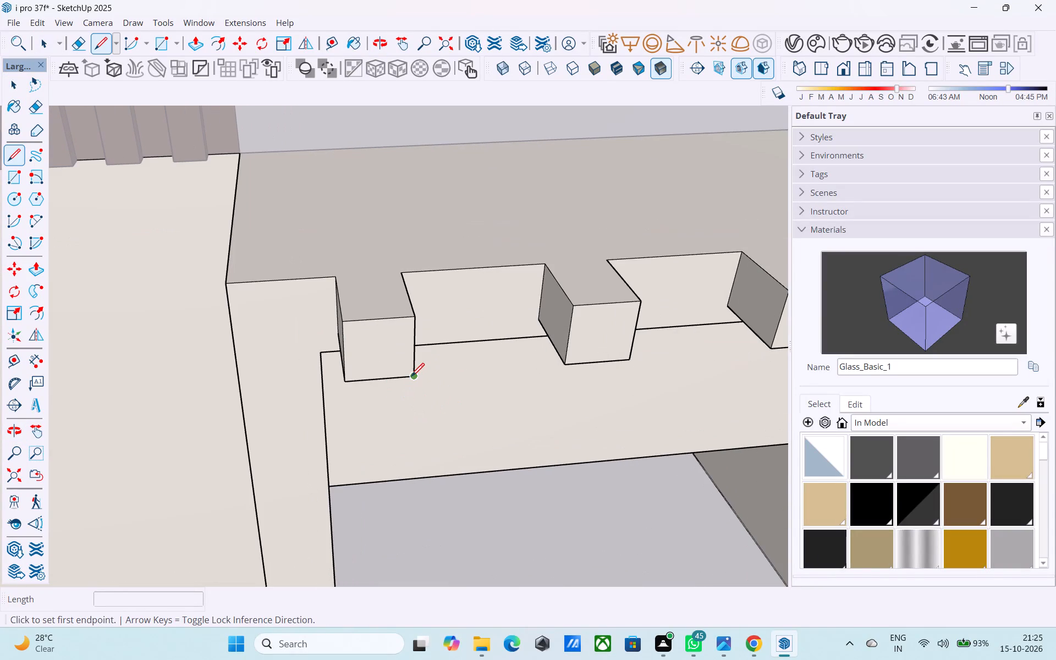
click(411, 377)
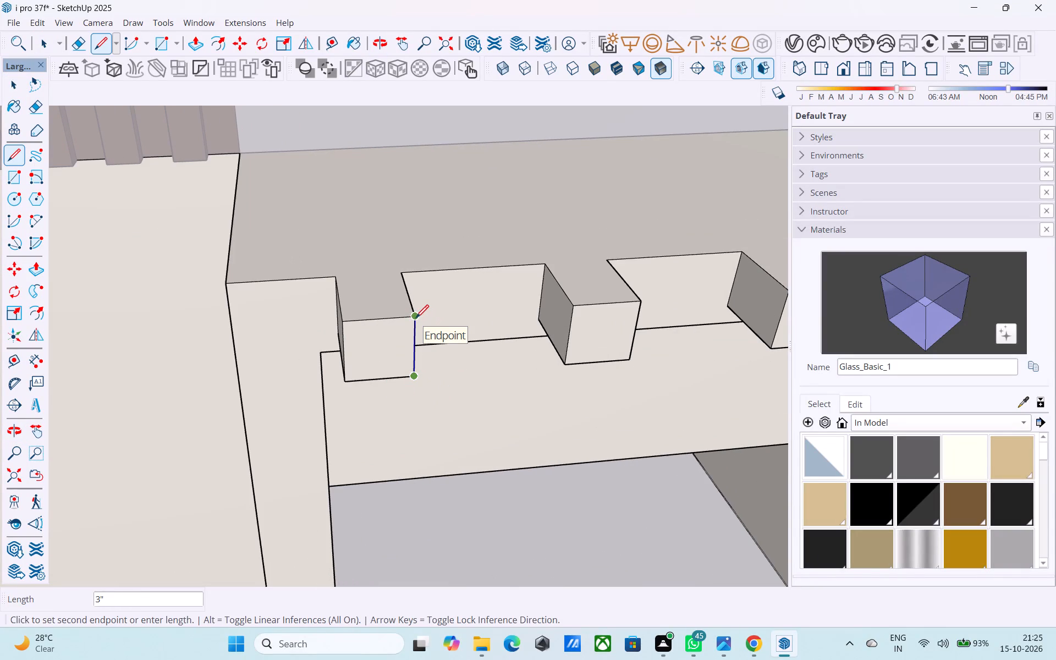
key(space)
Copy the front top edge of the first block, beside the wood slats, back 2" to the midpoint of its side edge.
middle_drag(416, 319, 424, 396)
click(399, 424)
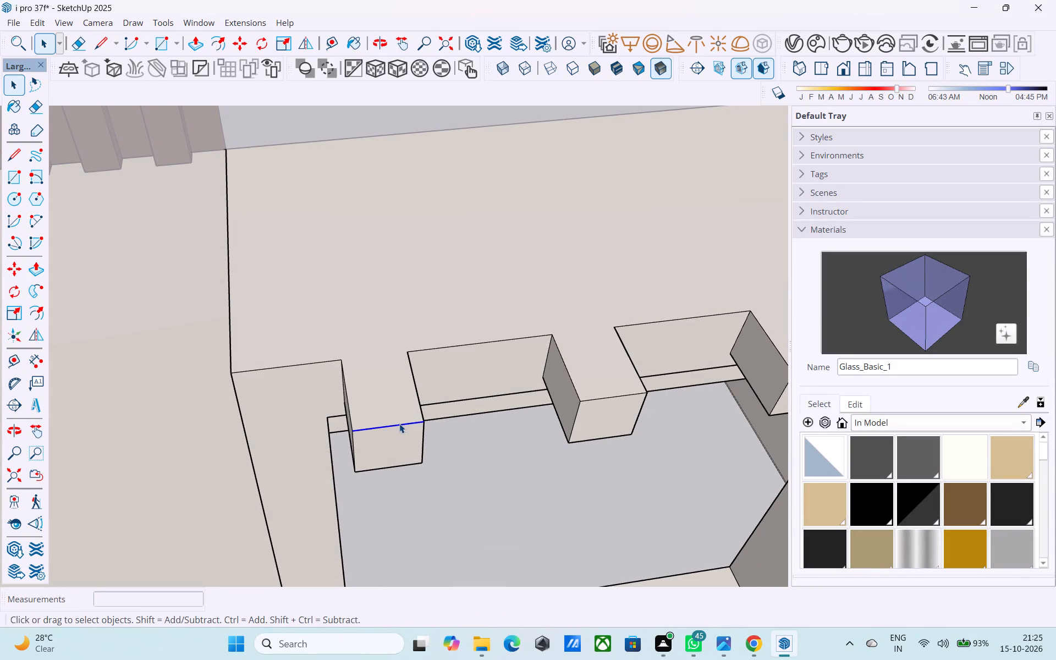
key(m)
click(353, 429)
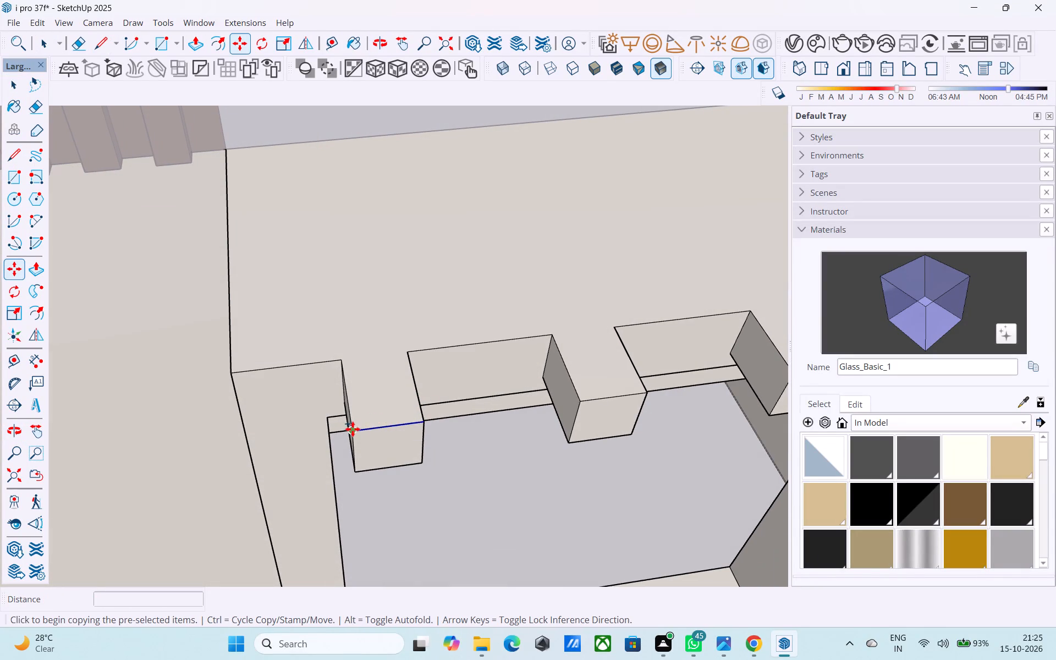
click(347, 388)
key(space)
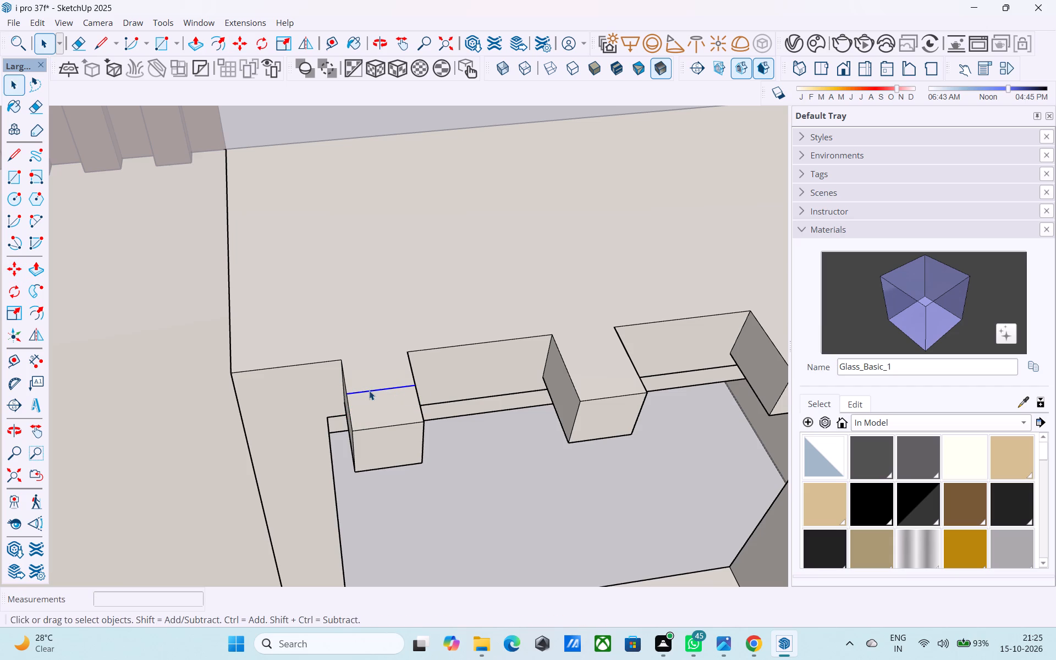
Draw 3" lines across the tops of the second, third and fourth blocks, between the midpoints of their side edges.
key(l)
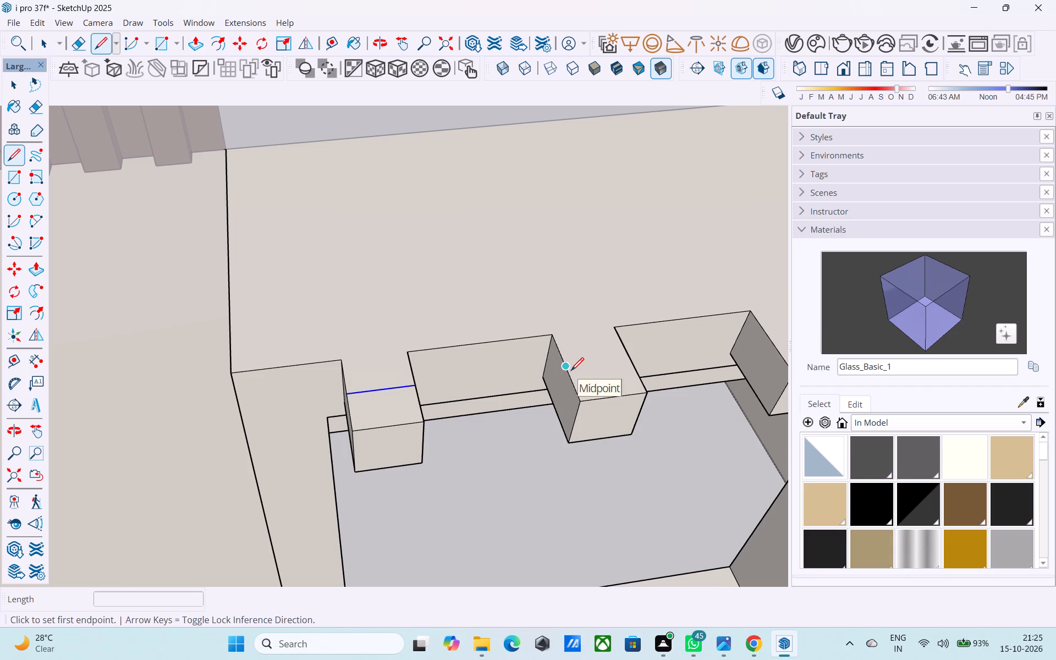
click(571, 372)
click(630, 363)
shift+middle_drag(630, 361, 463, 402)
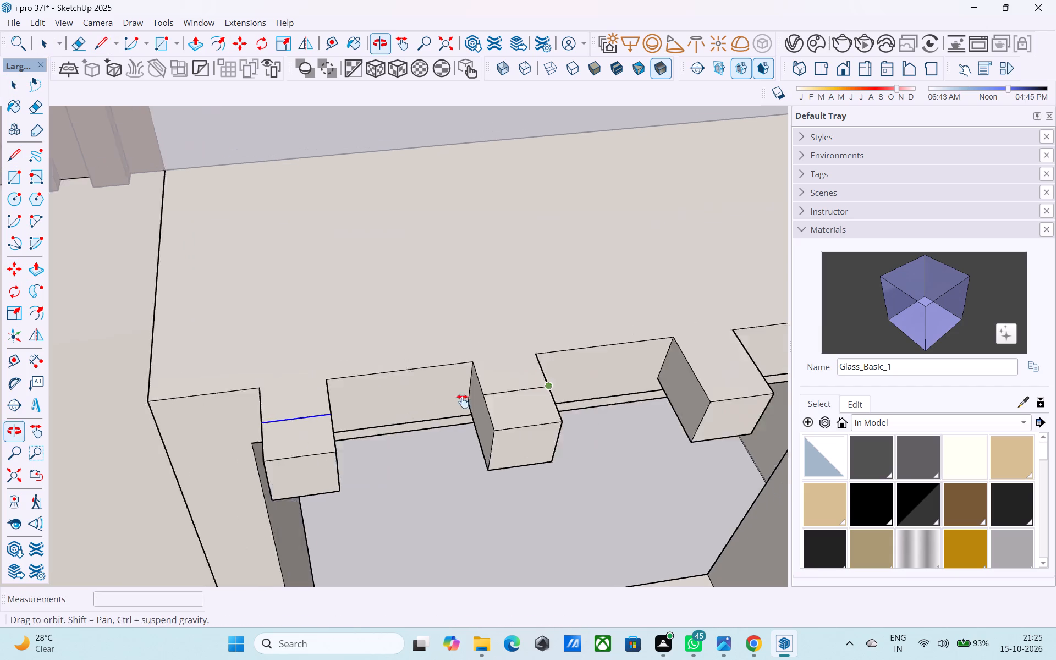
shift+middle_drag(463, 402, 417, 406)
click(563, 390)
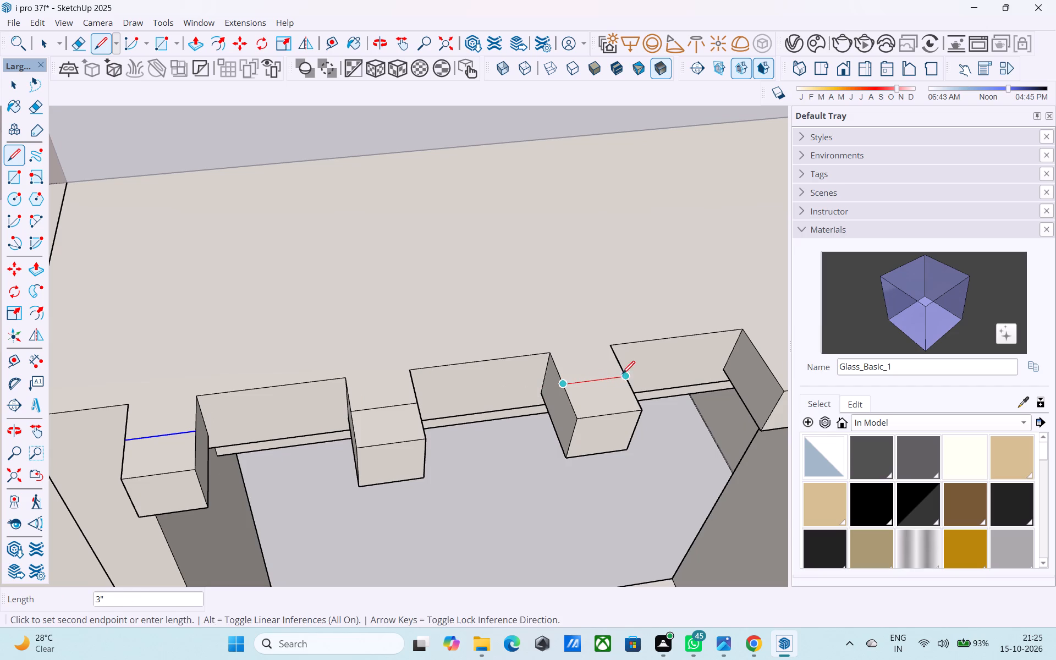
click(626, 376)
shift+middle_drag(639, 372, 456, 394)
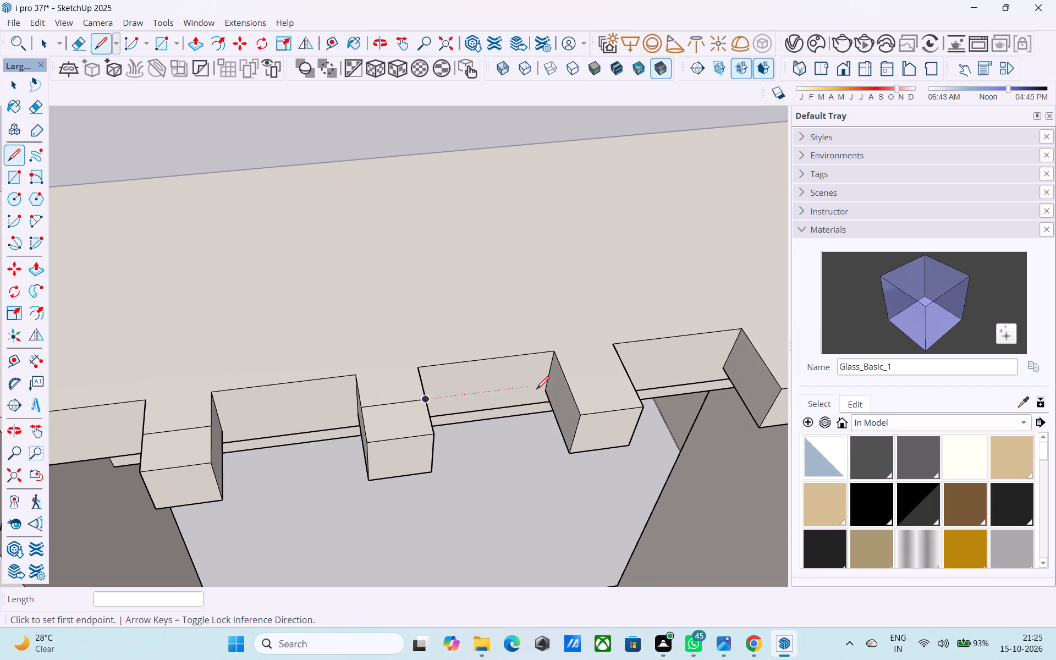
click(566, 383)
click(629, 371)
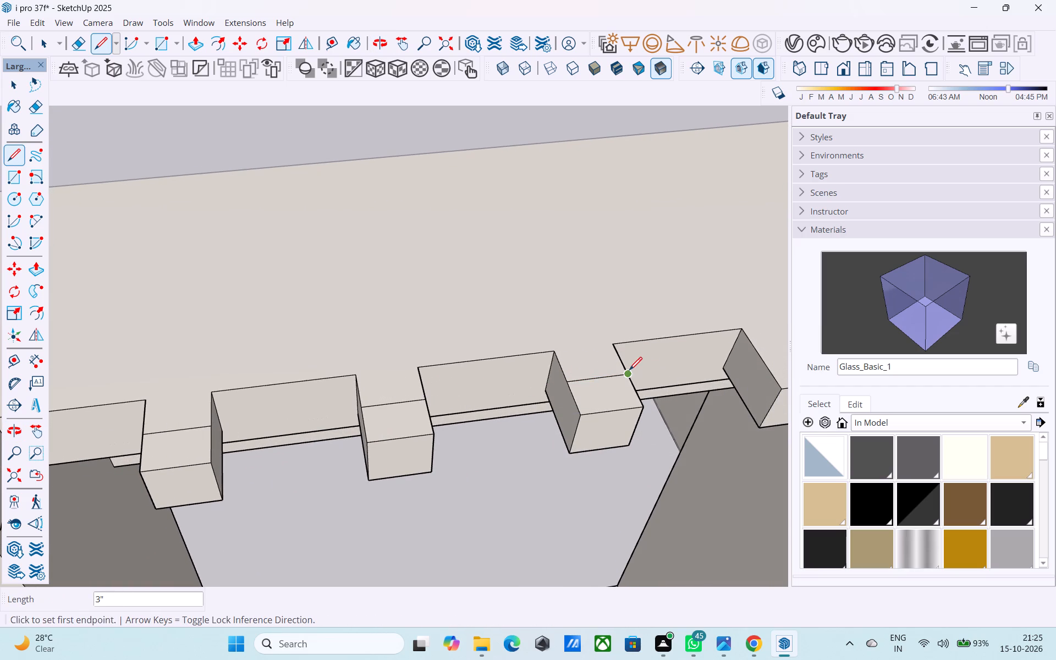
Draw matching midpoint lines across the tops of the last three blocks, ending at the one nearest the dark stone wall.
scroll(626, 372, down, 1)
middle_drag(626, 372, 490, 380)
click(617, 372)
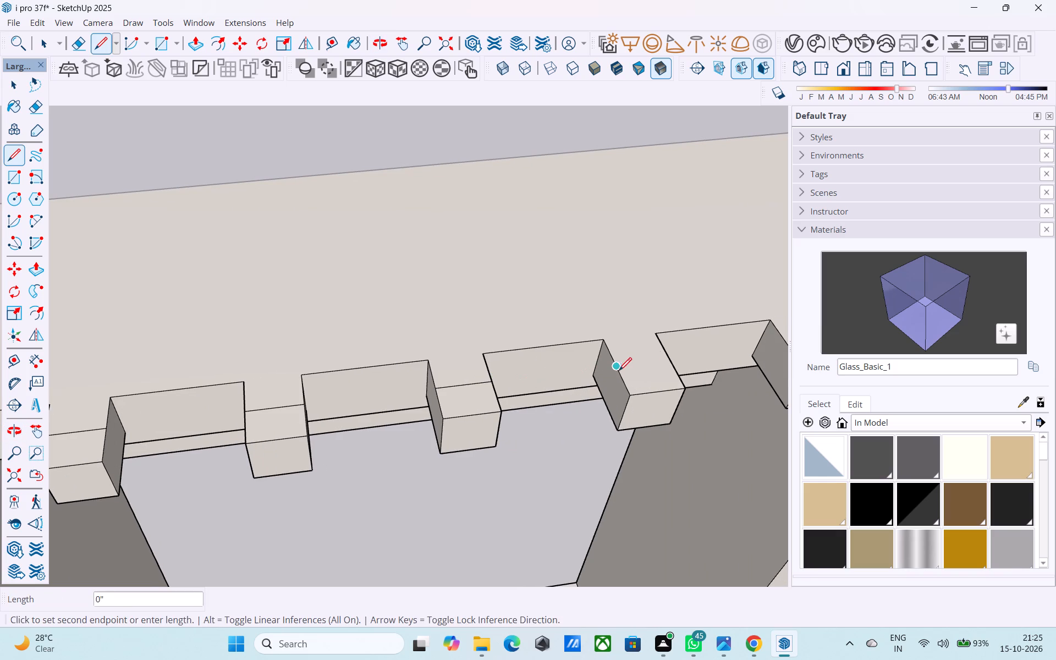
click(668, 356)
middle_drag(670, 357, 415, 376)
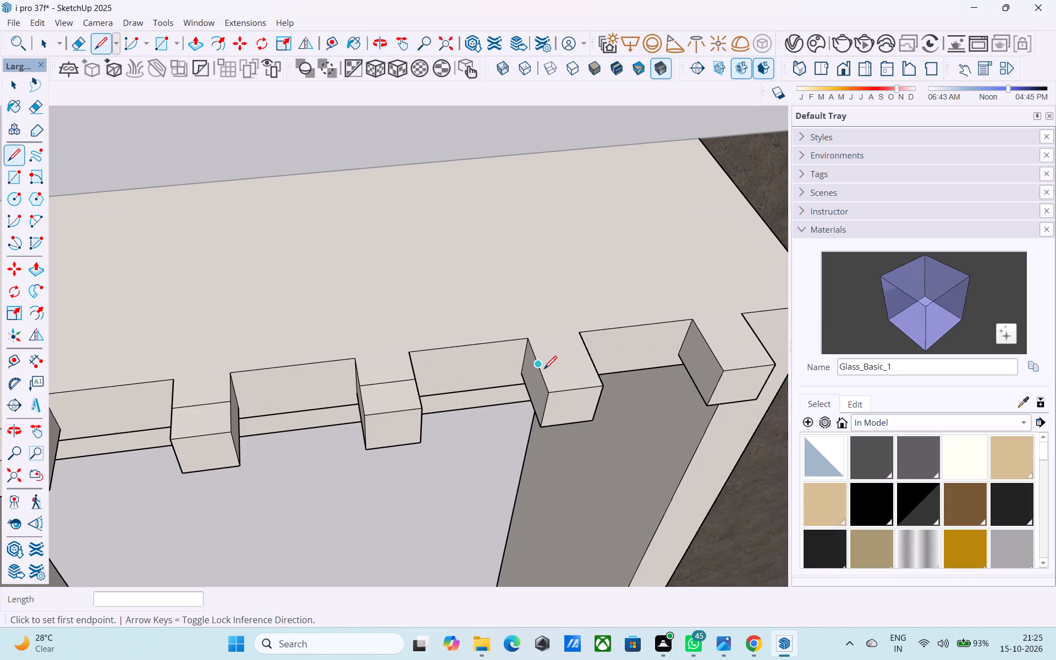
click(544, 370)
click(590, 359)
middle_drag(596, 358, 503, 380)
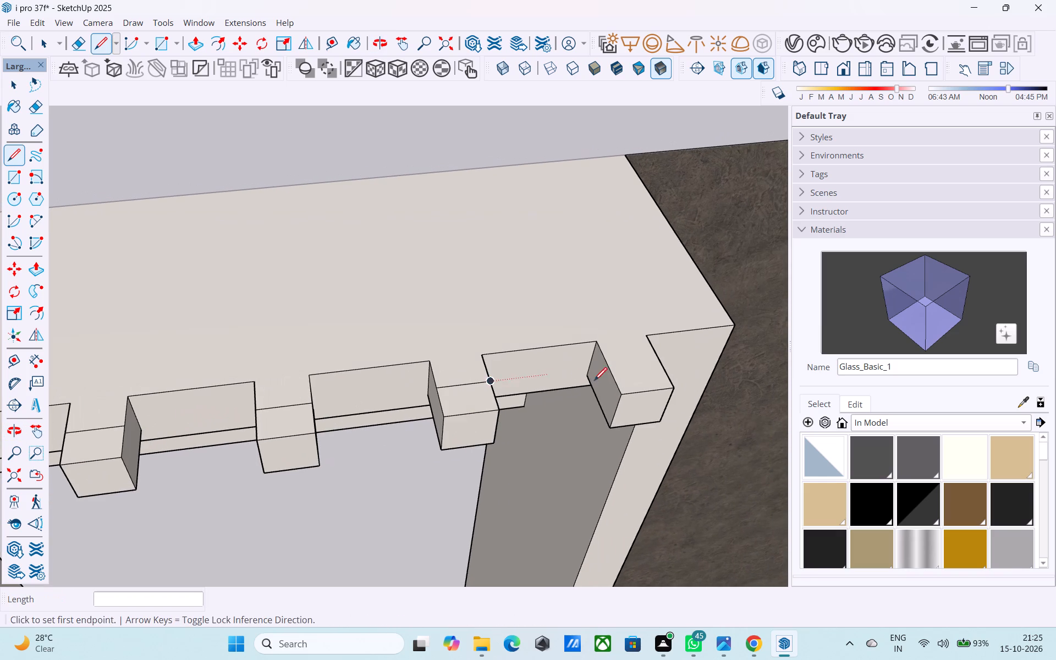
click(612, 371)
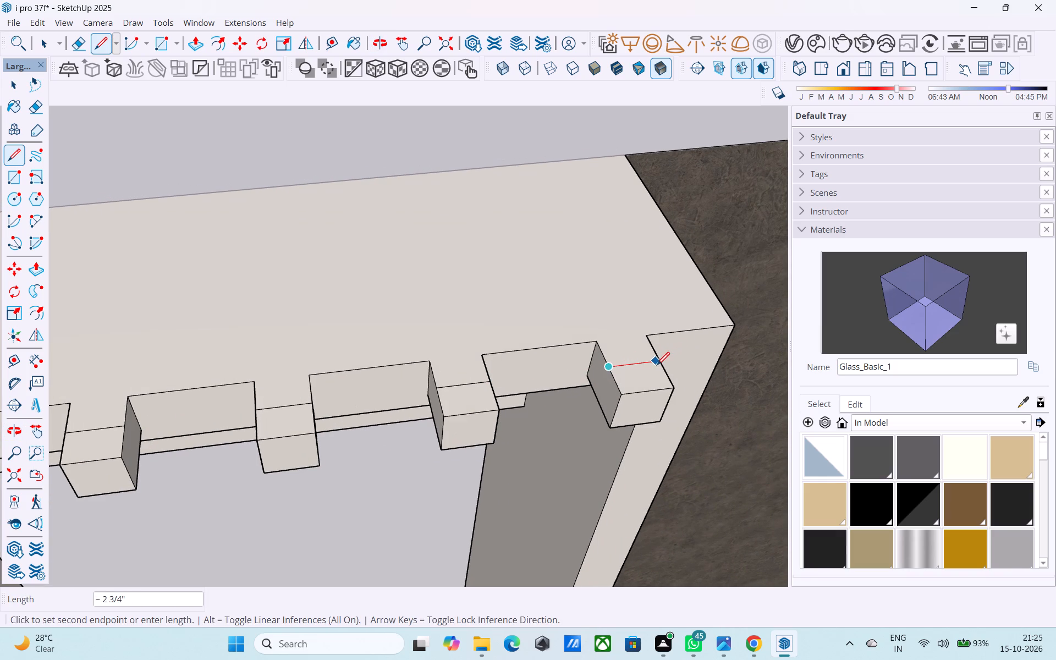
click(661, 365)
key(space)
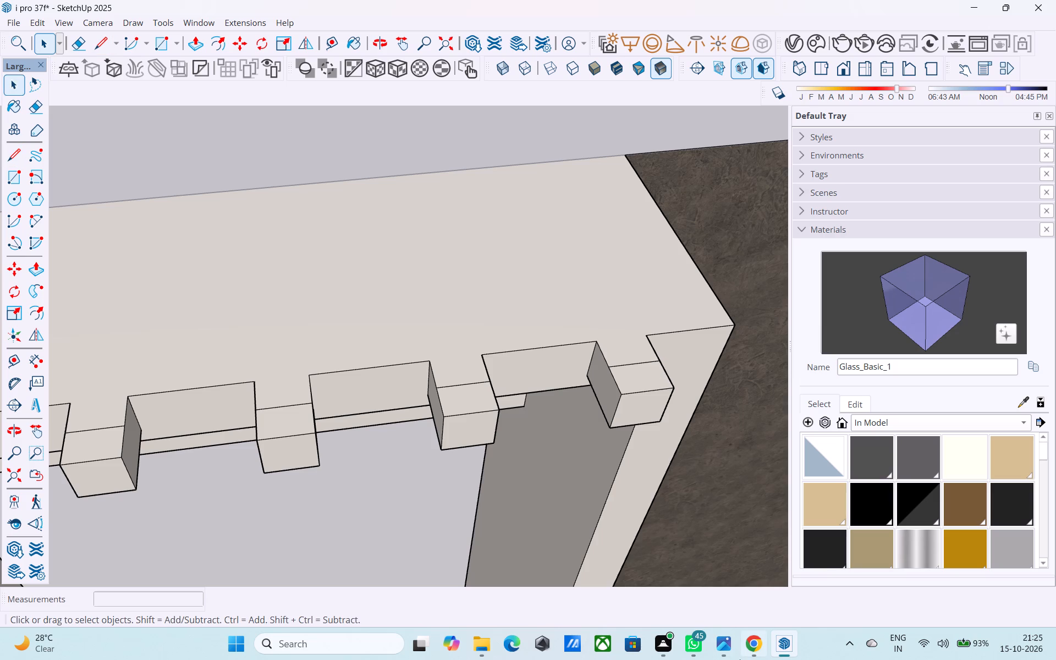
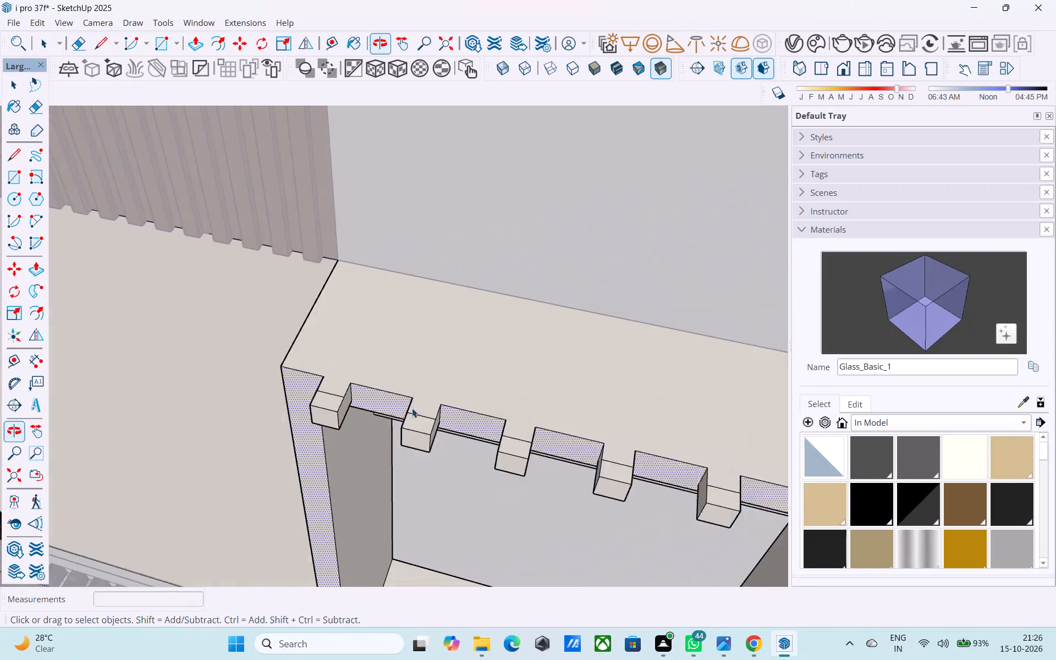
Push/Pull the front half of the first block's top, beside the wood slats, up 3' 6" to the parapet's top edge.
scroll(349, 416, down, 4)
middle_drag(349, 416, 357, 376)
scroll(362, 370, down, 7)
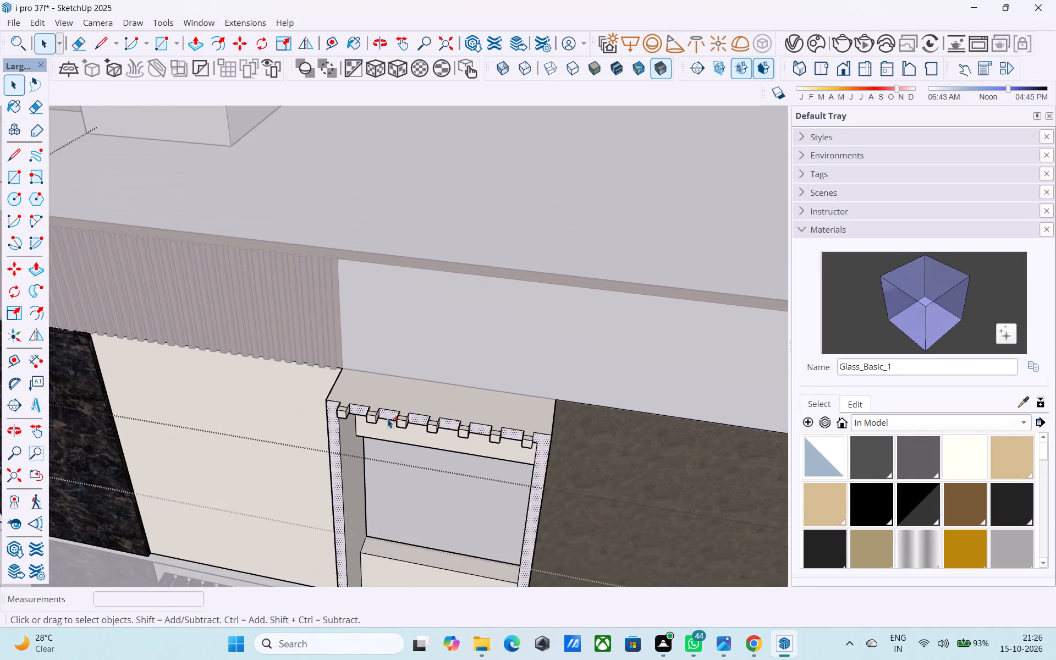
shift+middle_drag(393, 429, 377, 426)
scroll(355, 431, up, 7)
click(335, 406)
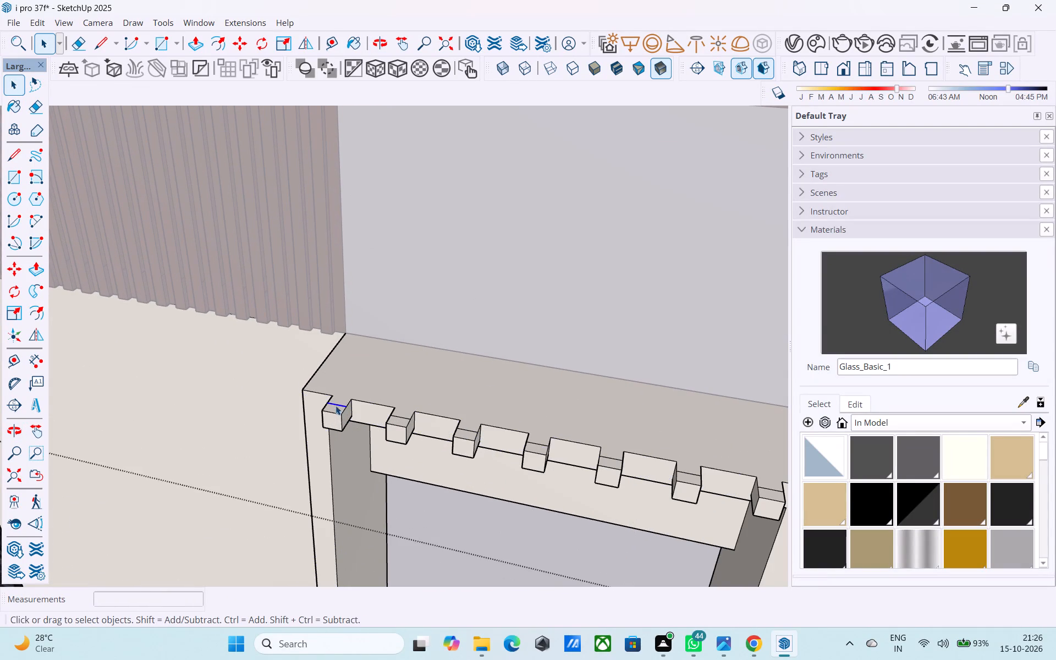
click(334, 414)
scroll(334, 414, up, 5)
middle_drag(334, 411, 339, 435)
click(338, 421)
scroll(338, 421, down, 2)
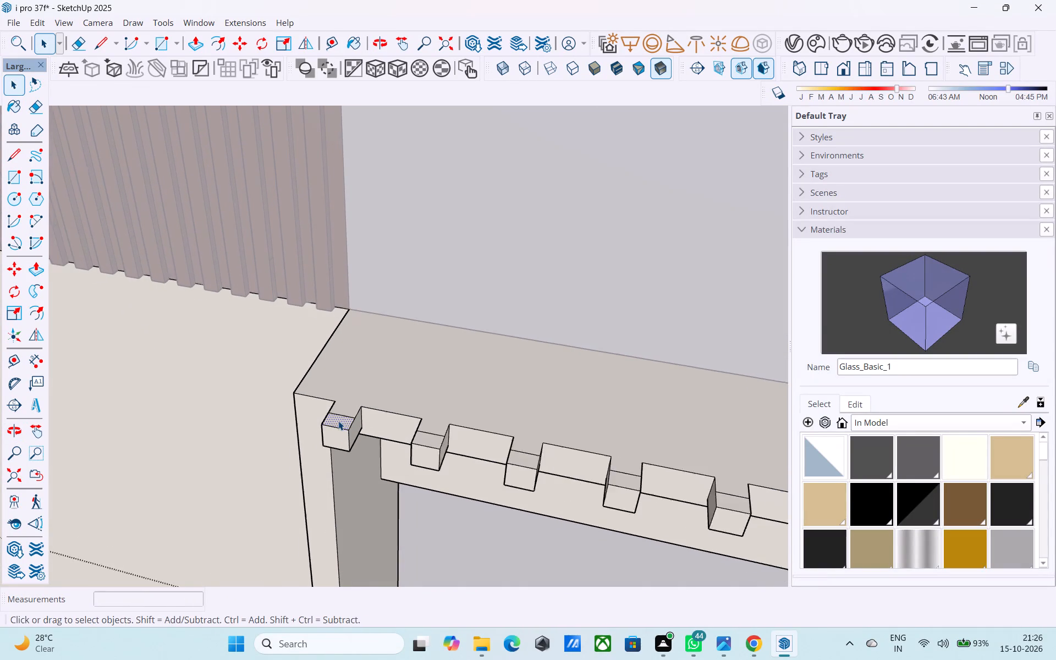
scroll(338, 421, down, 2)
key(p)
click(338, 421)
scroll(397, 331, down, 6)
middle_drag(390, 349, 374, 412)
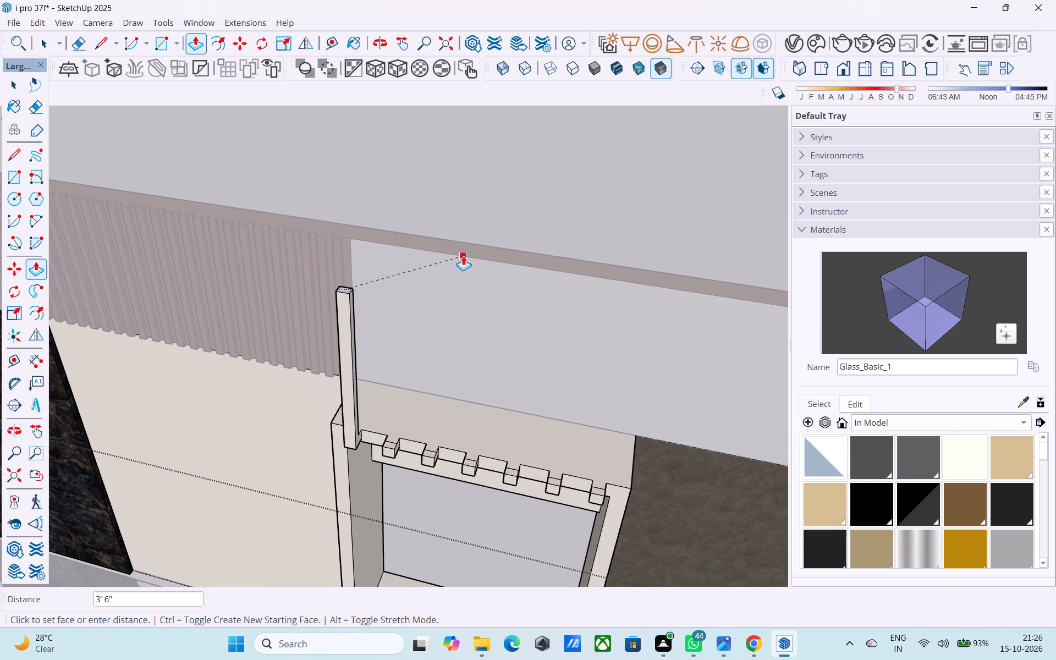
click(463, 254)
Repeat the 3' 6" upward Push/Pull on the front halves of the second and third blocks' tops.
shift+middle_drag(409, 440, 393, 383)
scroll(373, 402, up, 4)
key(space)
scroll(370, 385, up, 2)
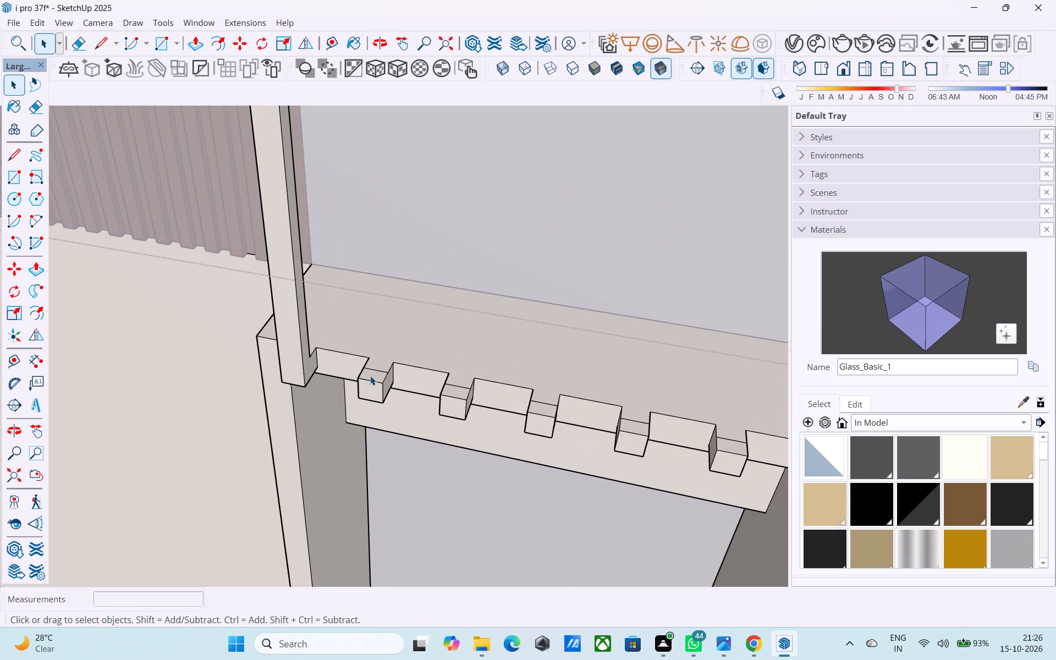
click(370, 376)
key(p)
double_click(371, 375)
key(space)
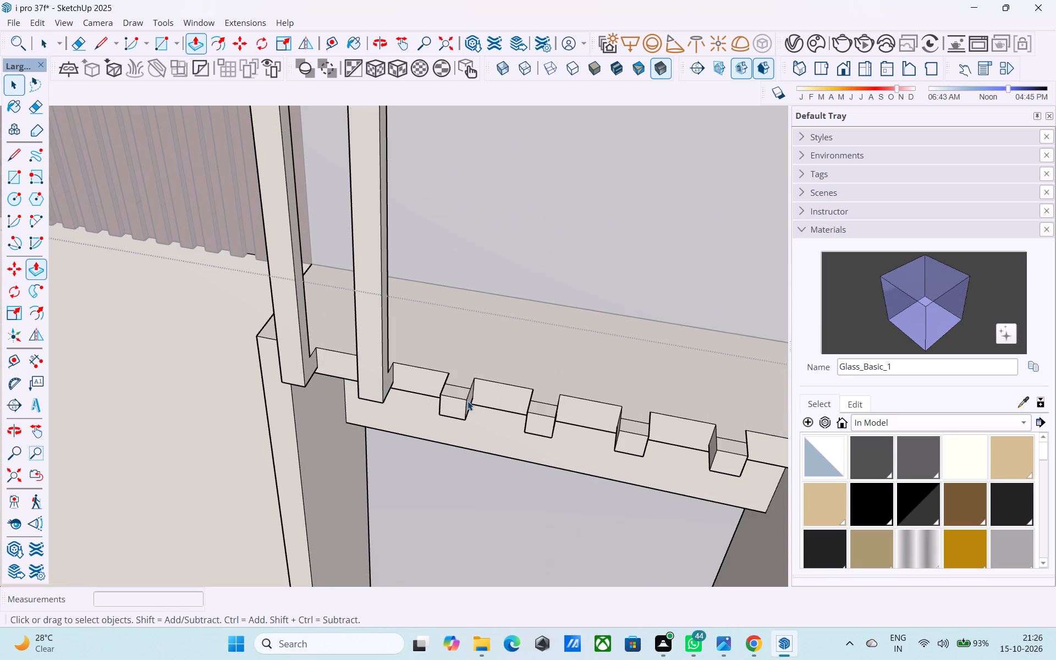
click(462, 388)
click(458, 392)
key(p)
double_click(458, 392)
key(space)
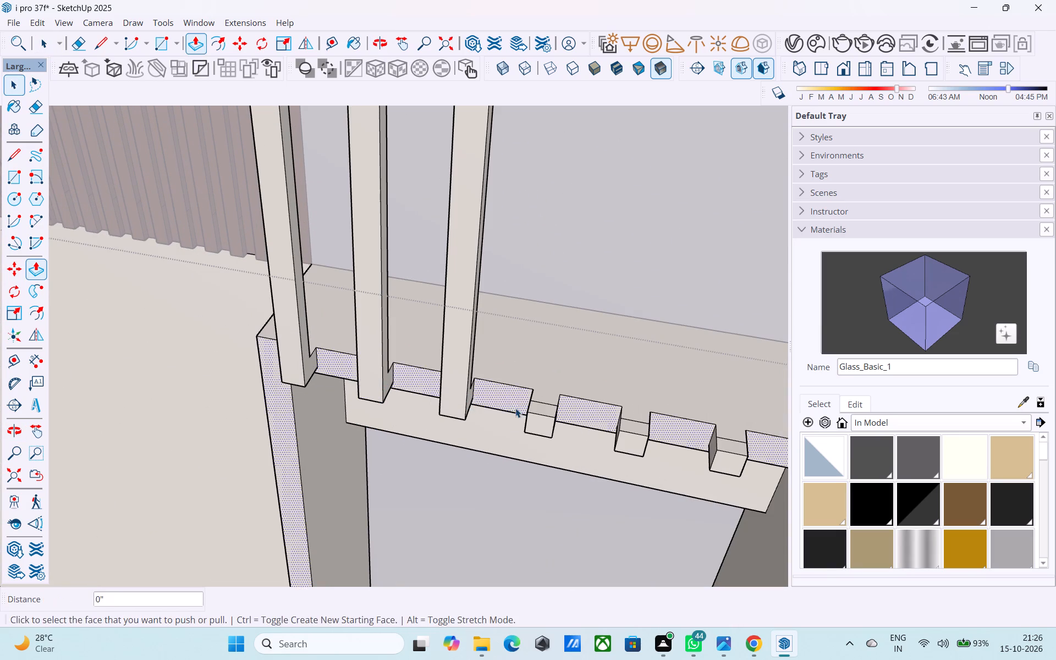
Repeat the same 3' 6" upward Push/Pull on the front halves of the fourth and fifth blocks' tops.
click(542, 415)
click(543, 411)
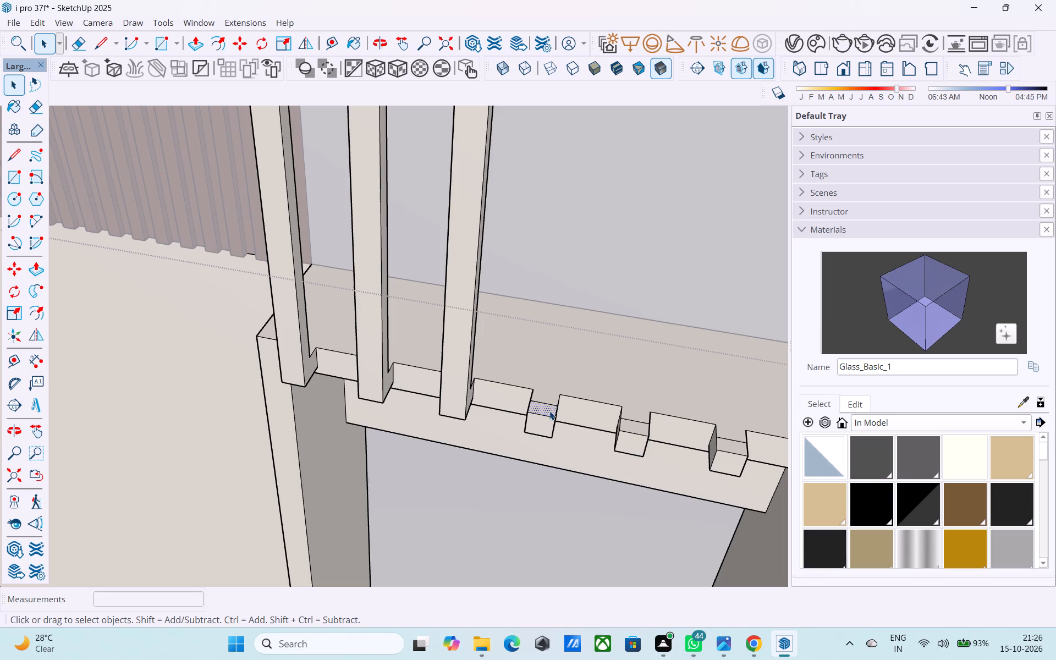
key(p)
double_click(550, 410)
key(space)
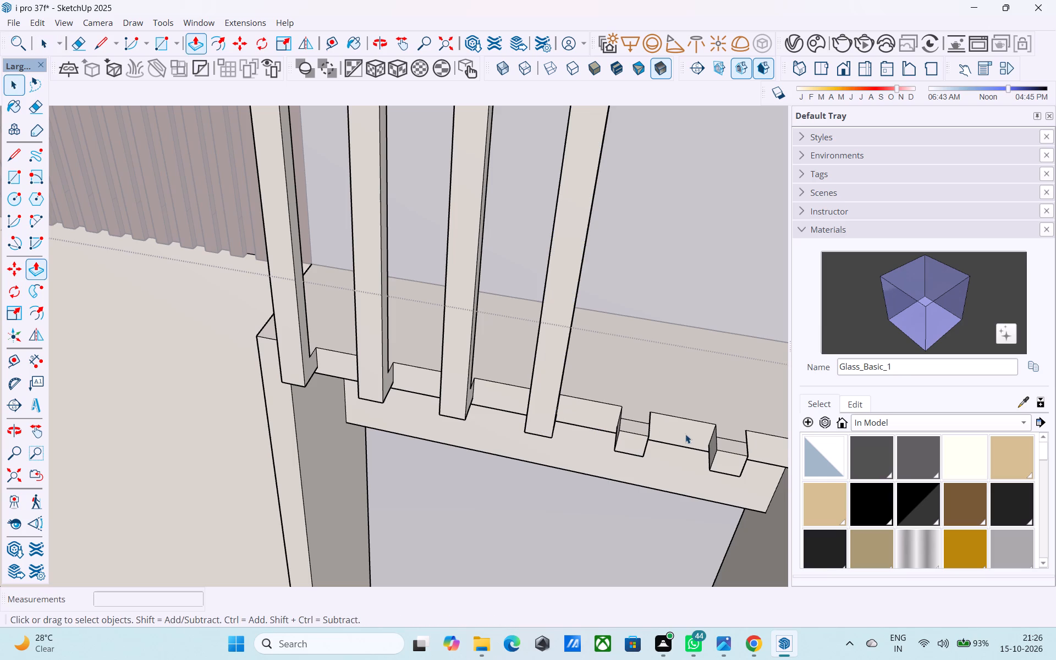
click(639, 425)
key(p)
double_click(640, 427)
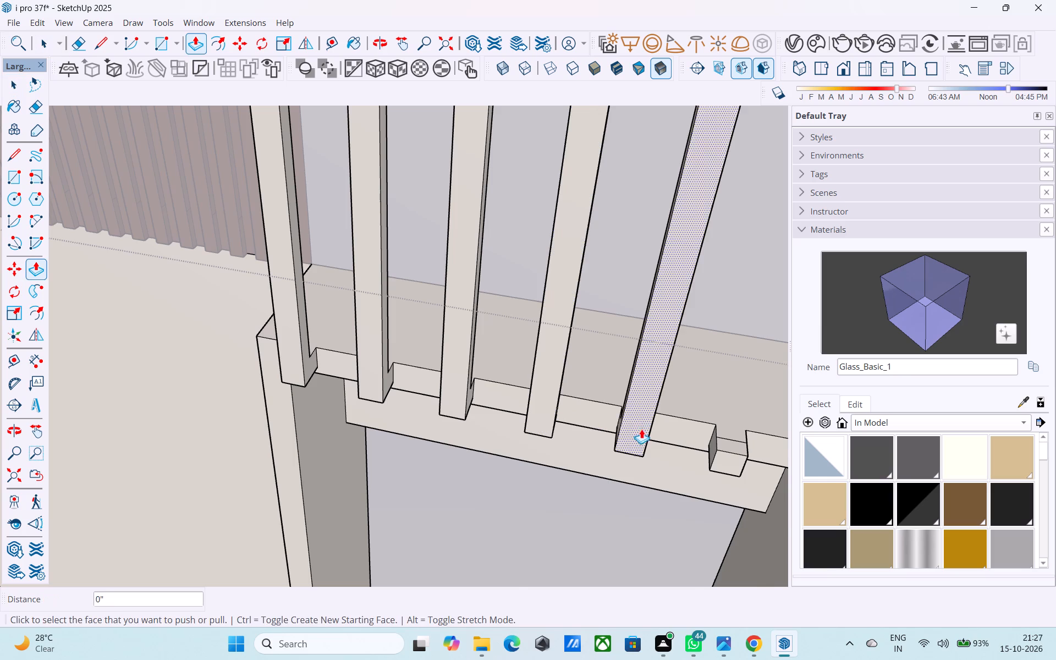
scroll(641, 429, down, 4)
middle_drag(640, 430, 409, 418)
scroll(421, 426, up, 3)
key(space)
click(483, 426)
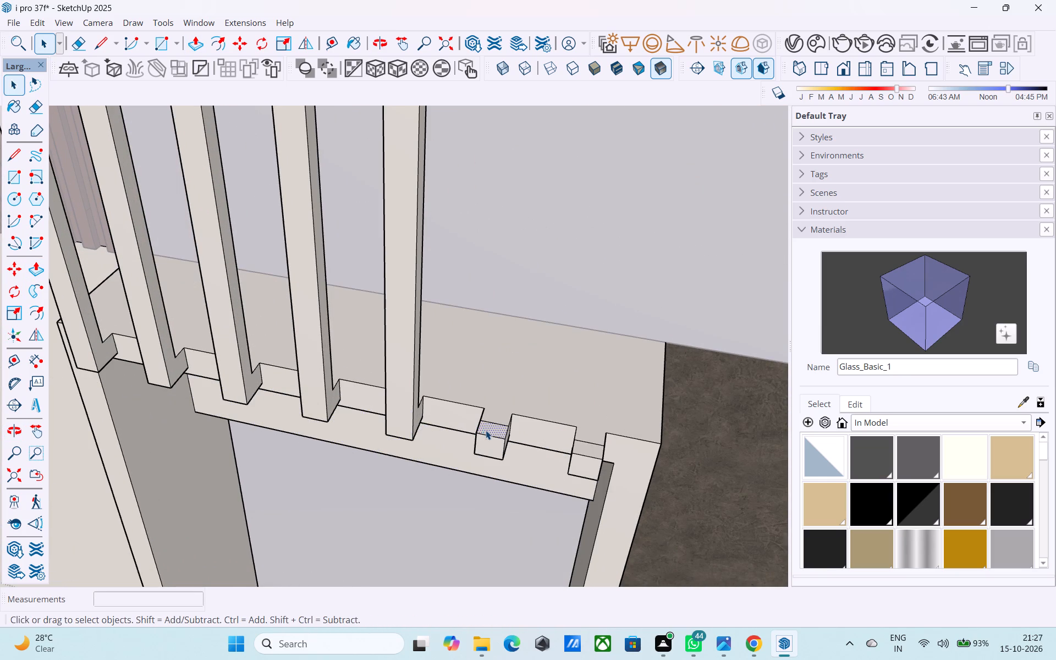
Save the model.
key(ctrl+s)
click(487, 422)
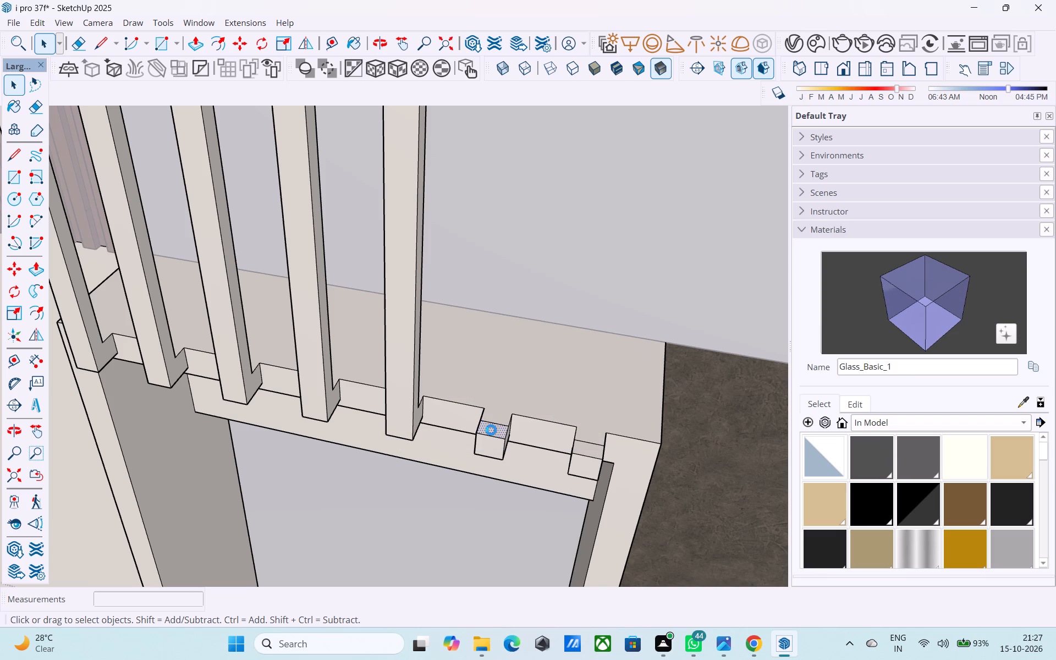
key(space)
click(492, 430)
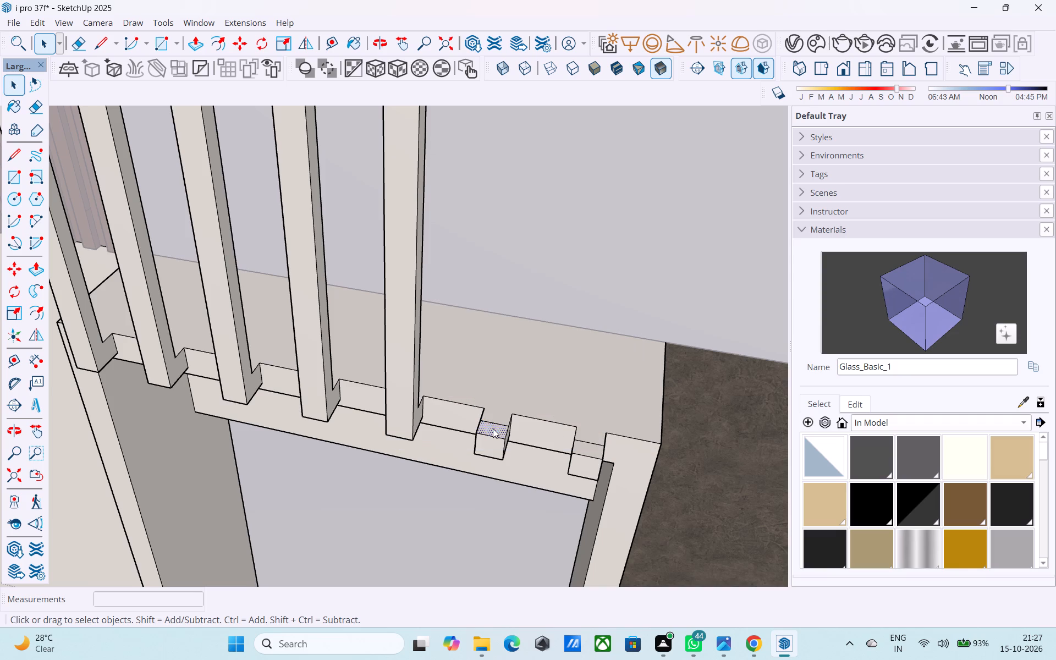
Repeat the same 3' 6" upward Push/Pull on the front halves of the last two blocks, ending beside the dark stone wall.
click(493, 428)
key(p)
double_click(493, 427)
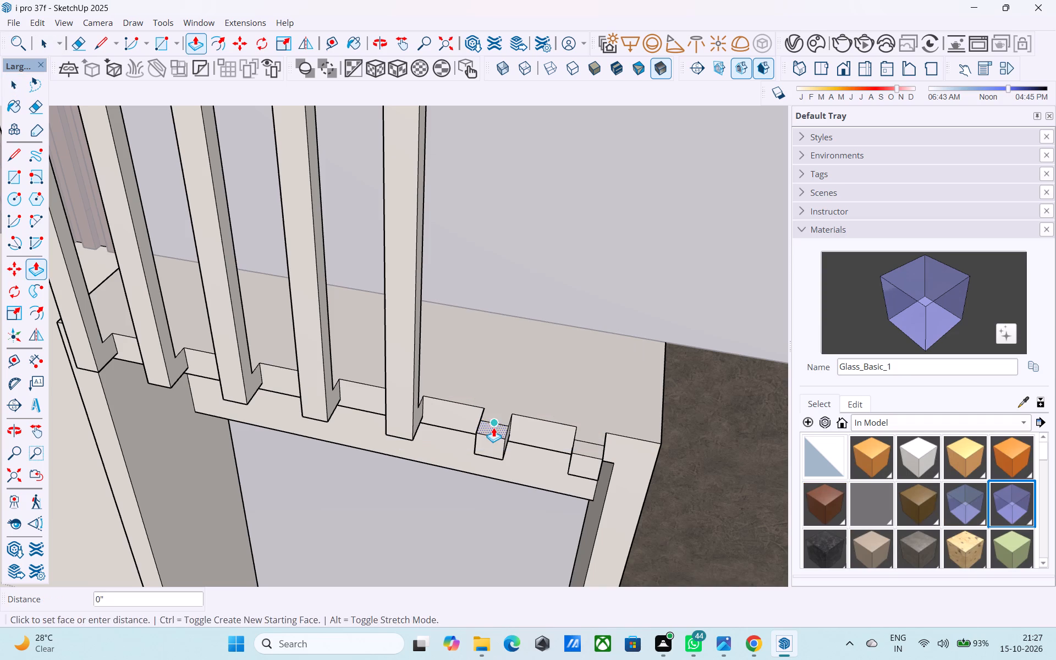
key(space)
click(587, 447)
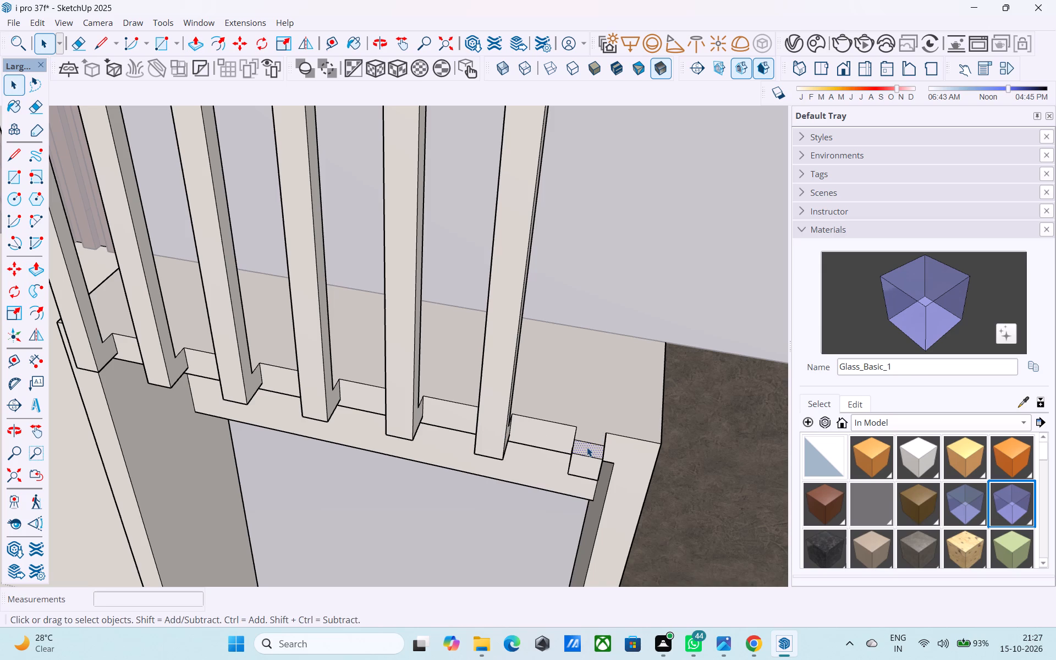
key(p)
double_click(588, 447)
Examine the seven raised posts from several sides, against the roof parapet and the whole side elevation.
scroll(588, 447, down, 10)
middle_drag(587, 446, 519, 406)
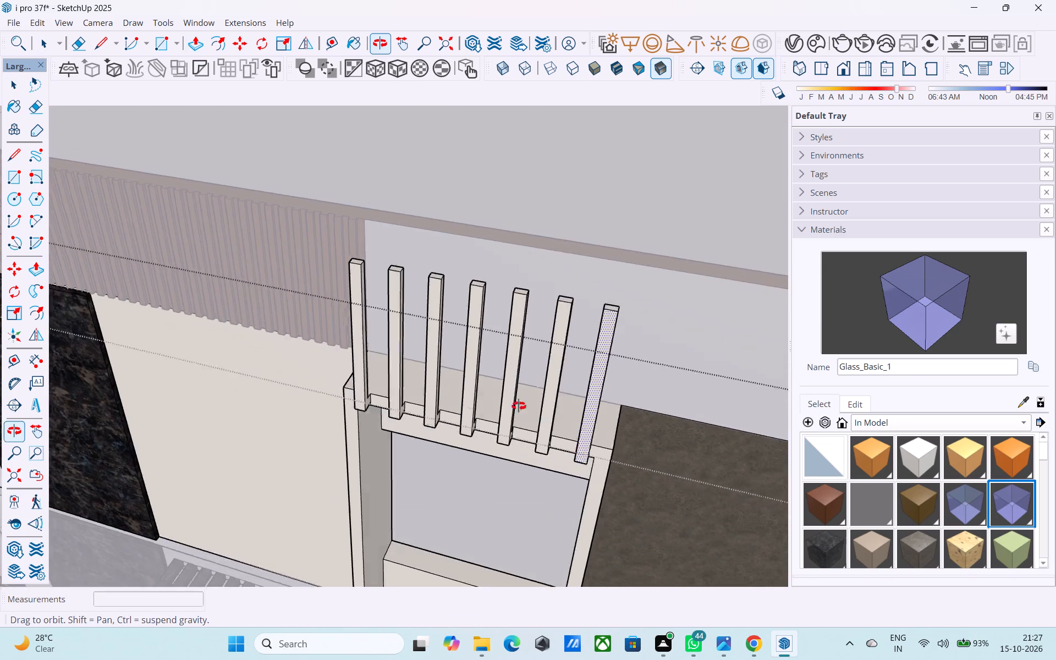
middle_drag(519, 406, 241, 329)
middle_drag(332, 313, 339, 330)
scroll(348, 327, down, 8)
middle_drag(396, 391, 474, 383)
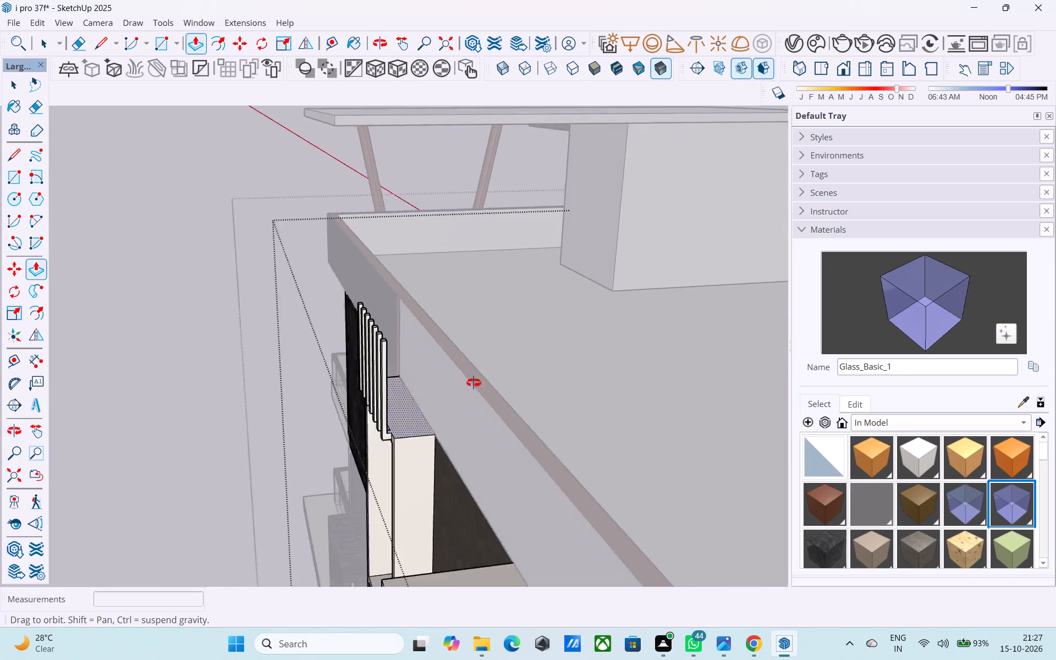
middle_drag(474, 383, 761, 328)
scroll(606, 332, down, 6)
middle_drag(701, 355, 377, 398)
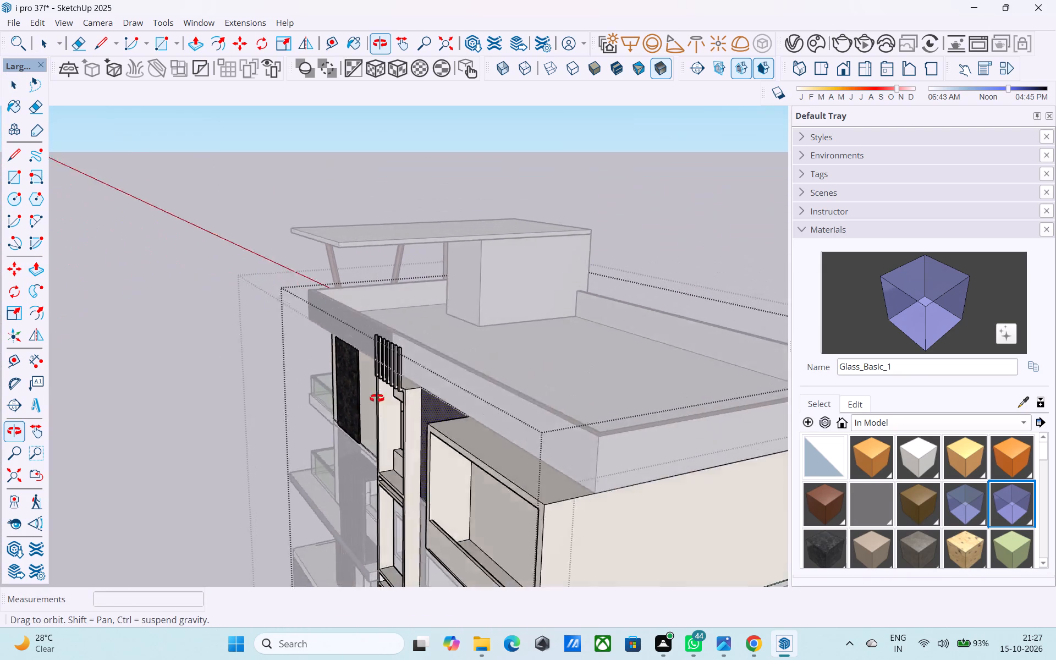
middle_drag(377, 398, 355, 401)
scroll(353, 390, down, 9)
middle_drag(376, 402, 558, 335)
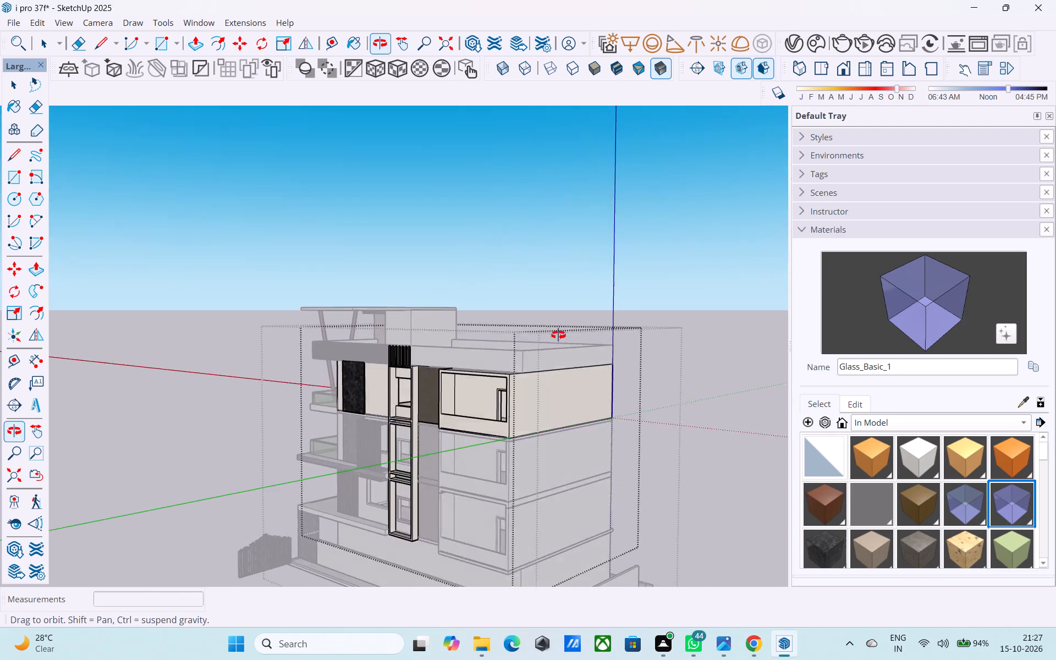
middle_drag(558, 335, 603, 329)
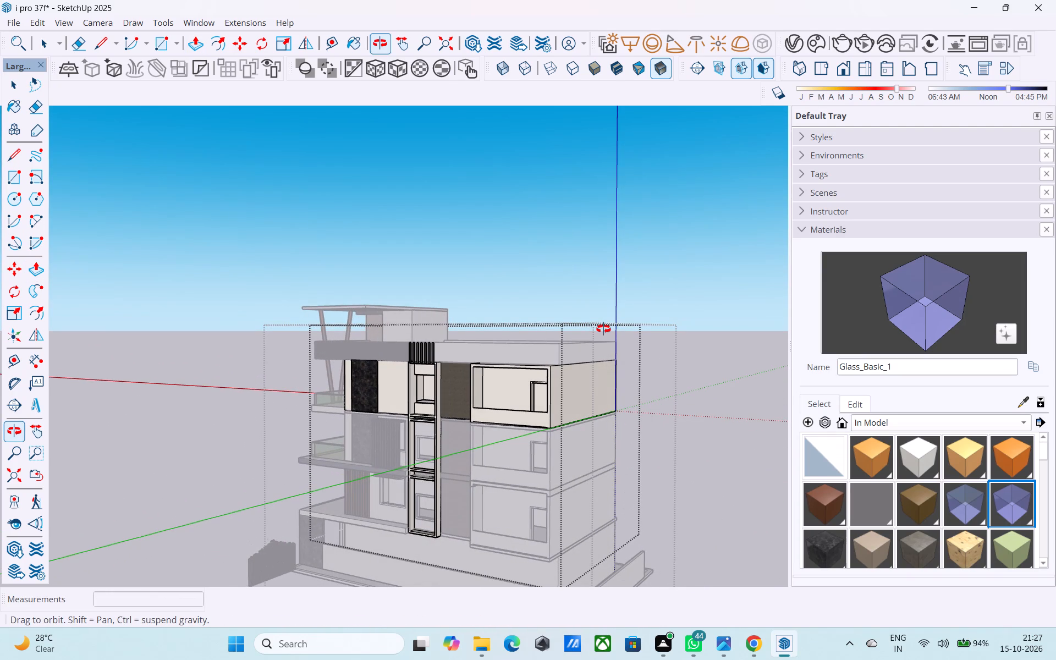
middle_drag(603, 329, 295, 360)
Copy the top edge of the parapet-facing side of the post nearest the dark stone wall down 3".
scroll(307, 353, up, 8)
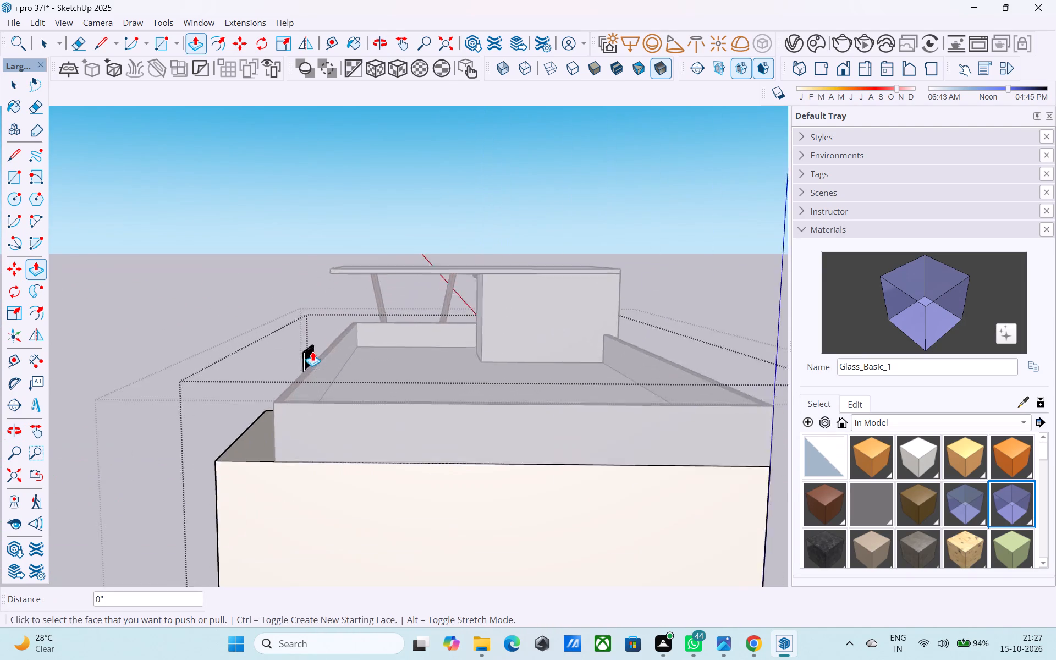
scroll(312, 351, up, 18)
middle_drag(309, 276, 301, 319)
scroll(301, 319, up, 1)
scroll(280, 322, down, 8)
middle_drag(338, 321, 381, 279)
scroll(366, 302, up, 2)
scroll(366, 302, down, 1)
scroll(366, 302, up, 2)
middle_drag(366, 304, 329, 299)
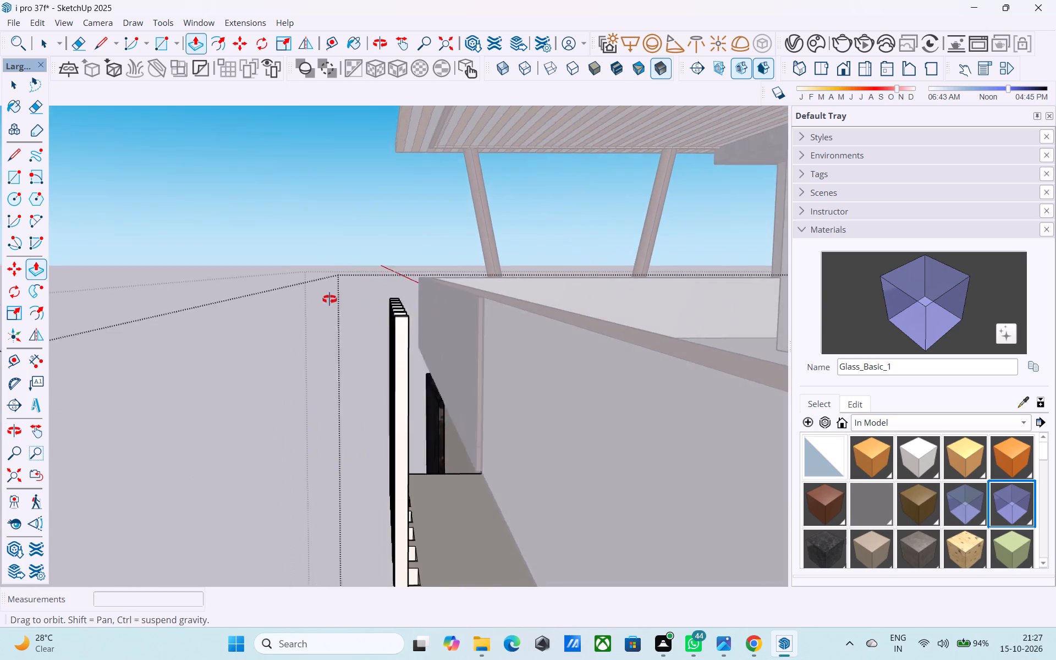
middle_drag(329, 299, 311, 302)
scroll(350, 336, up, 5)
middle_drag(350, 336, 328, 339)
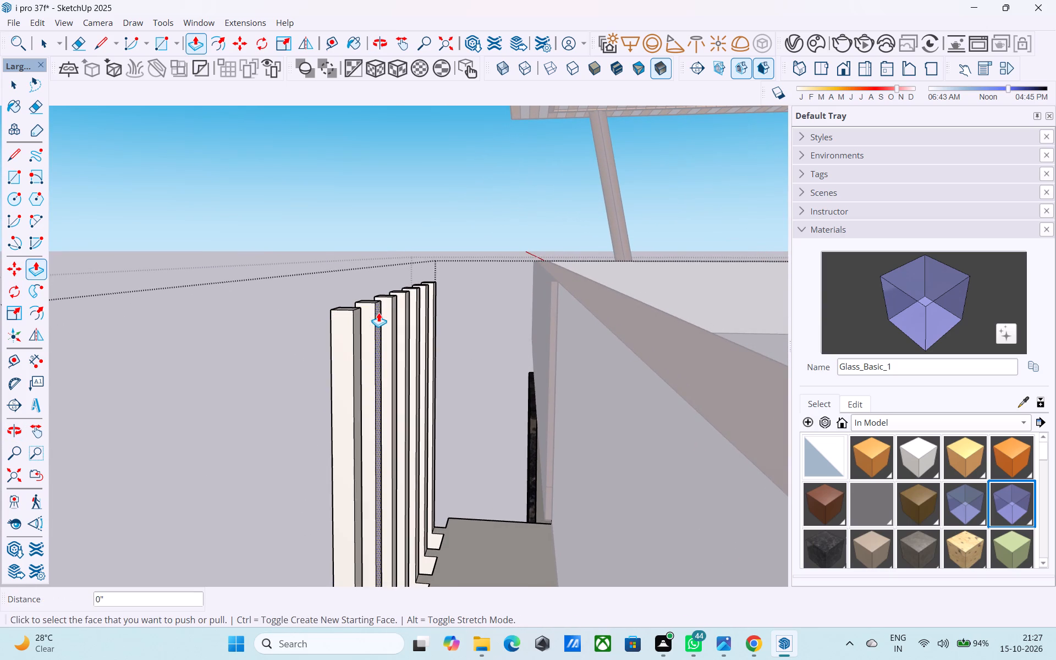
scroll(378, 312, down, 1)
scroll(378, 312, up, 3)
key(space)
middle_drag(372, 311, 352, 309)
scroll(363, 310, up, 1)
click(278, 301)
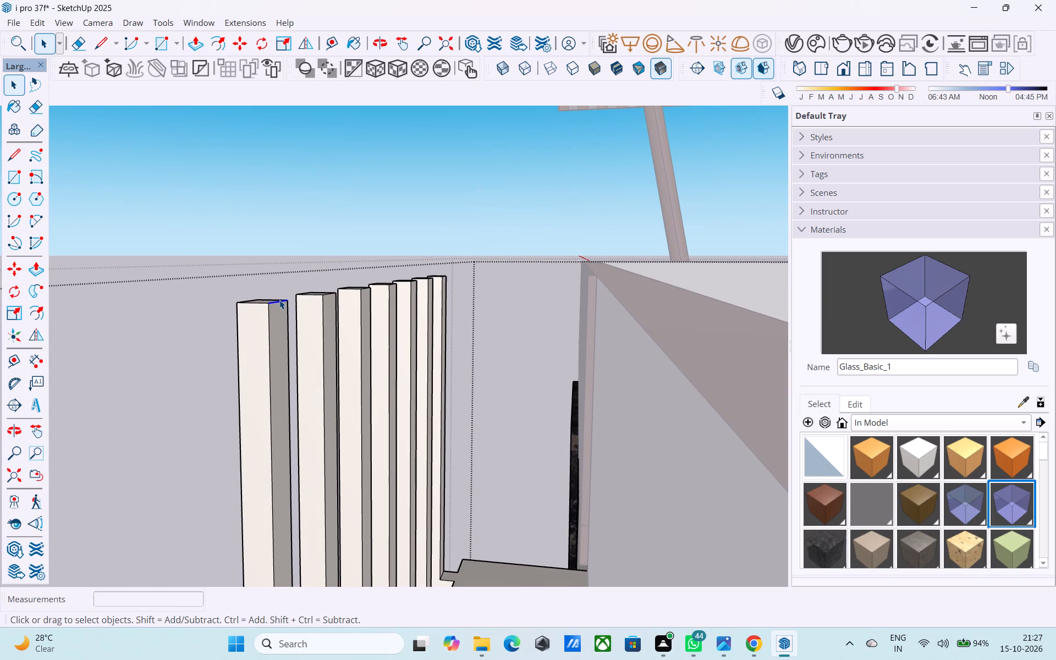
key(m)
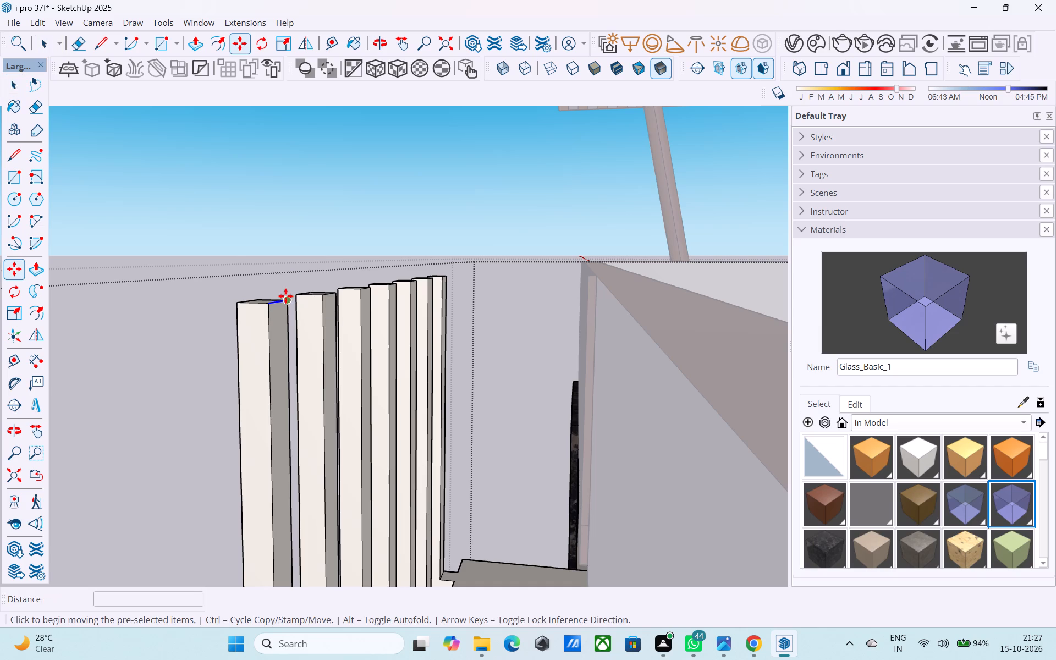
scroll(272, 303, up, 3)
click(272, 303)
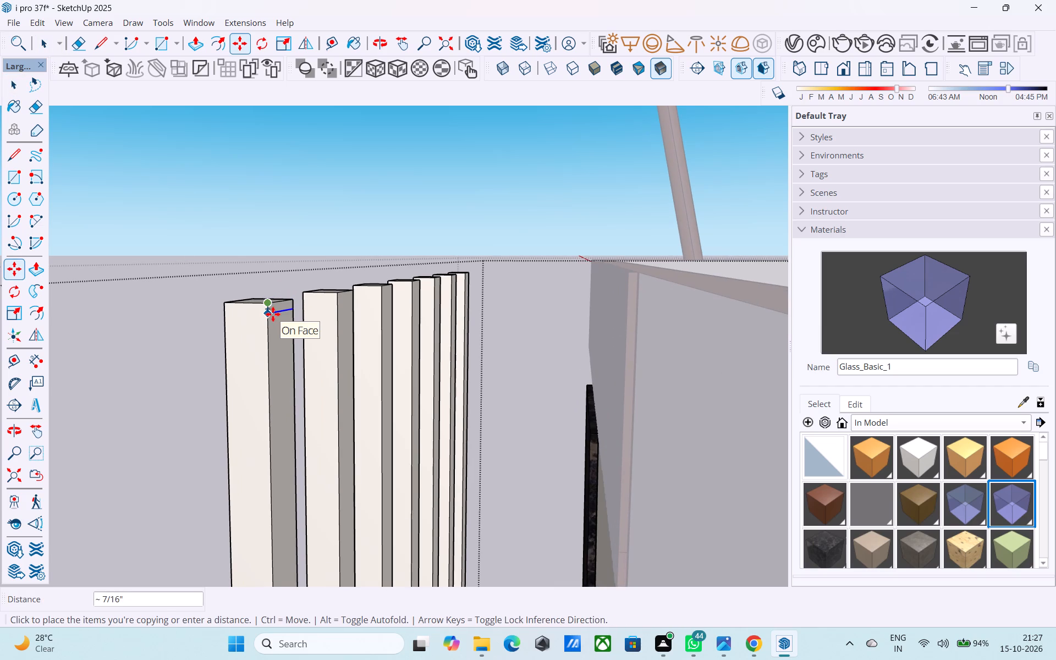
text(3")
key(Return)
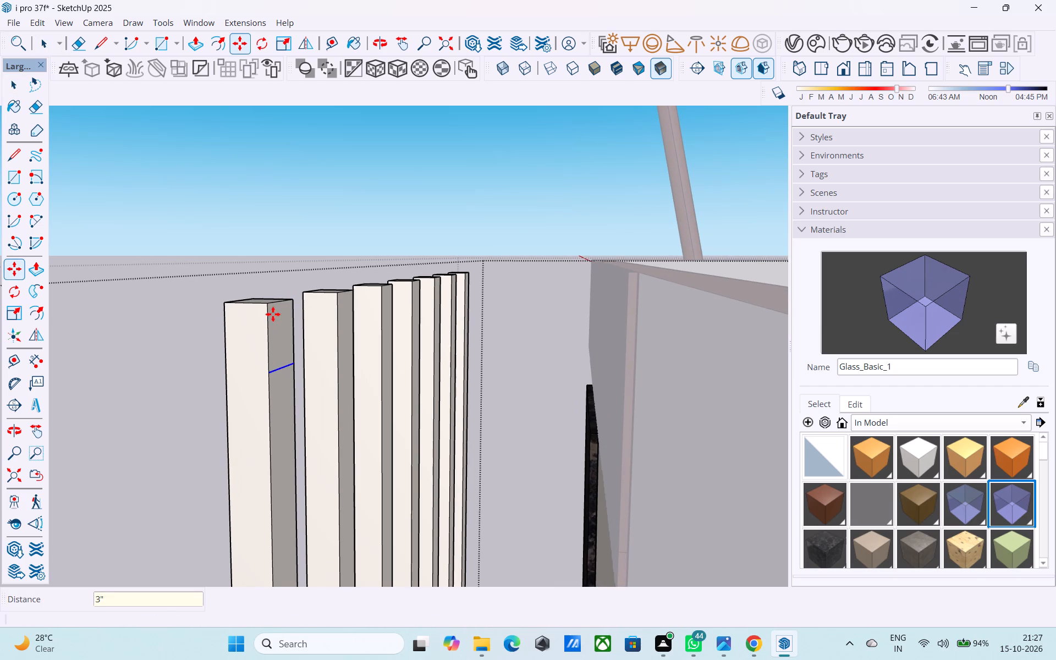
key(space)
Draw a line from the copied edge's end across the row of posts to the farthest one, about 4' 10 5/8" long.
key(l)
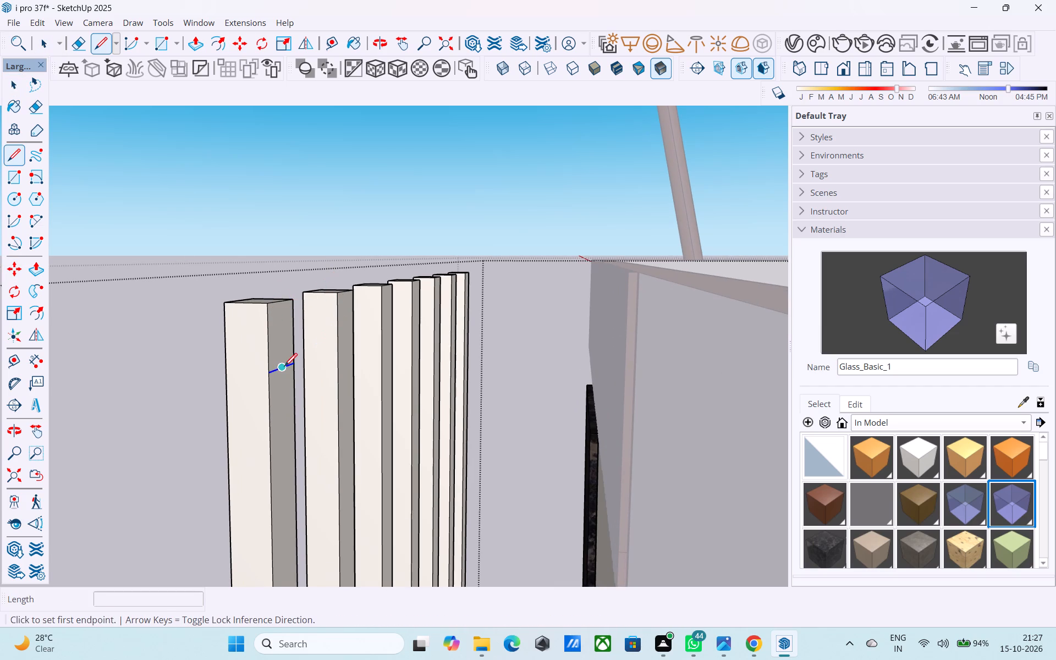
click(288, 367)
shift+middle_drag(403, 339, 310, 417)
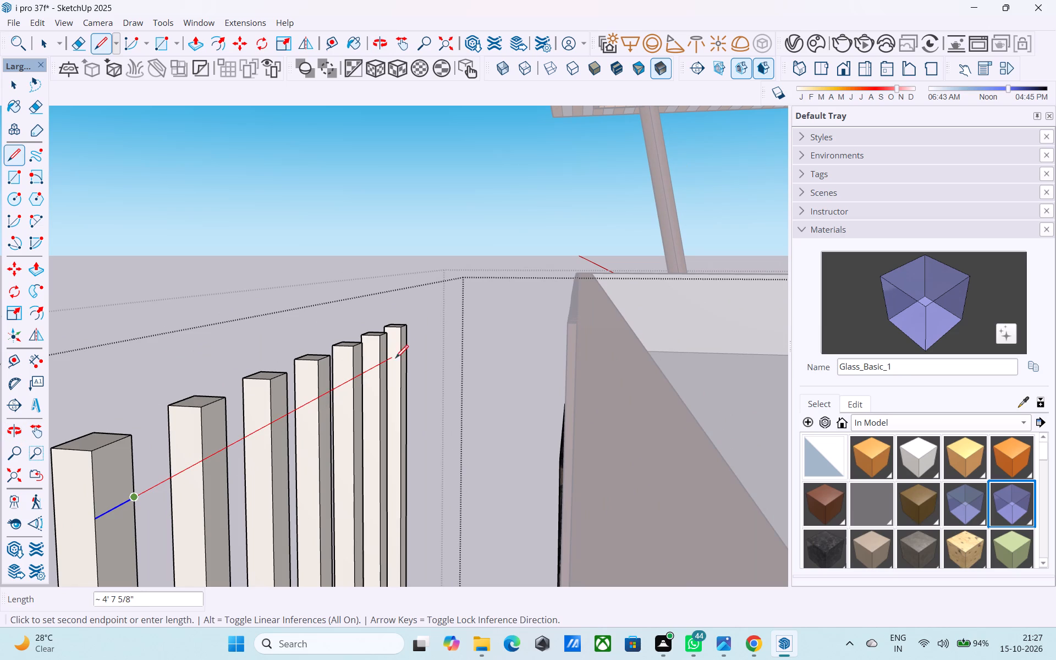
click(408, 352)
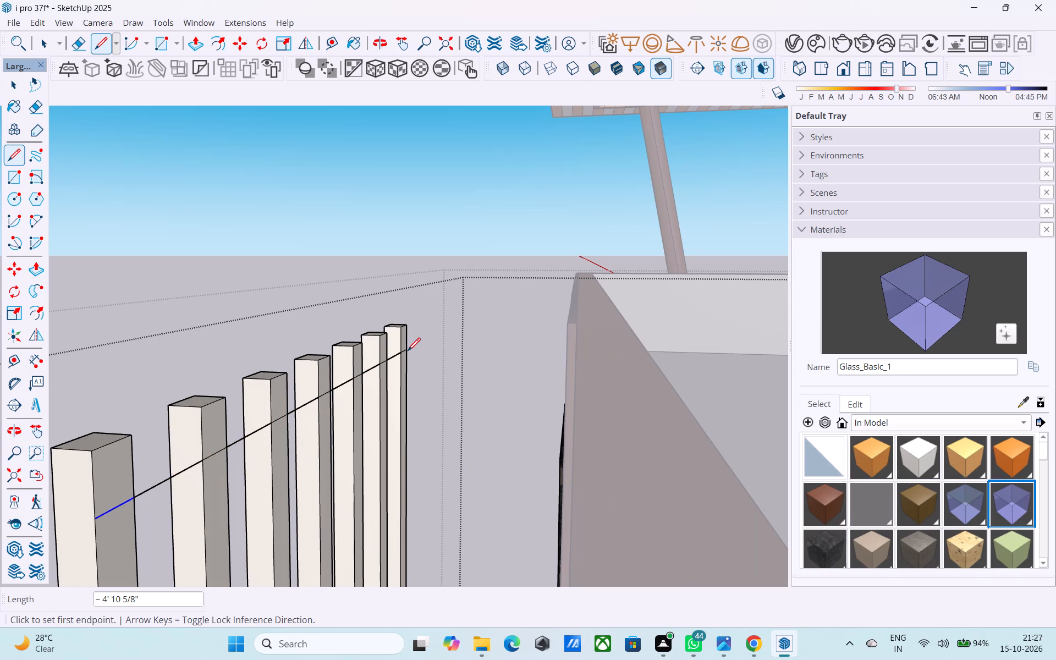
Redraw the line 3" below the top of the nearest post's parapet-facing side to close off its upper face.
key(space)
scroll(408, 352, down, 5)
click(293, 400)
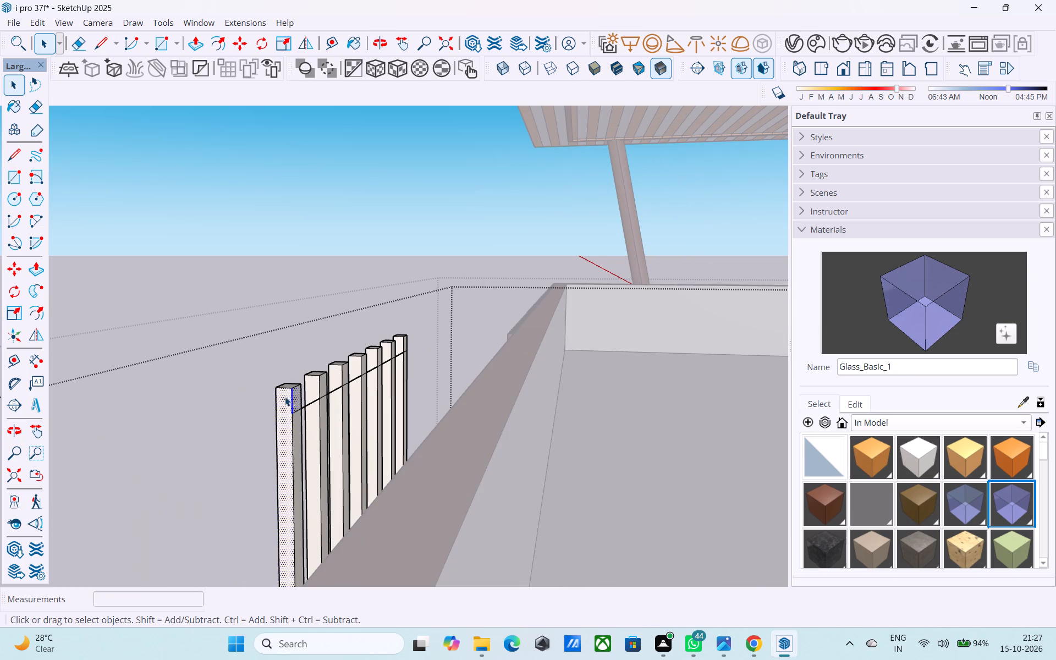
scroll(314, 396, up, 10)
key(l)
click(288, 436)
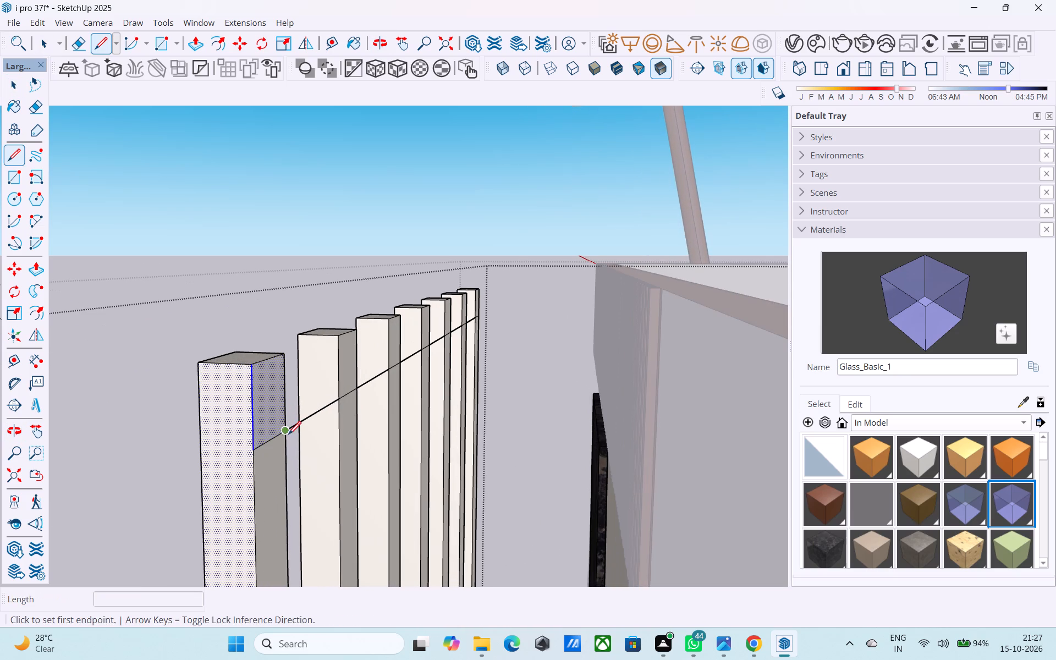
click(256, 449)
key(space)
Push/Pull the upper 3" face of the nearest post back to the parapet wall as a horizontal arm.
click(263, 437)
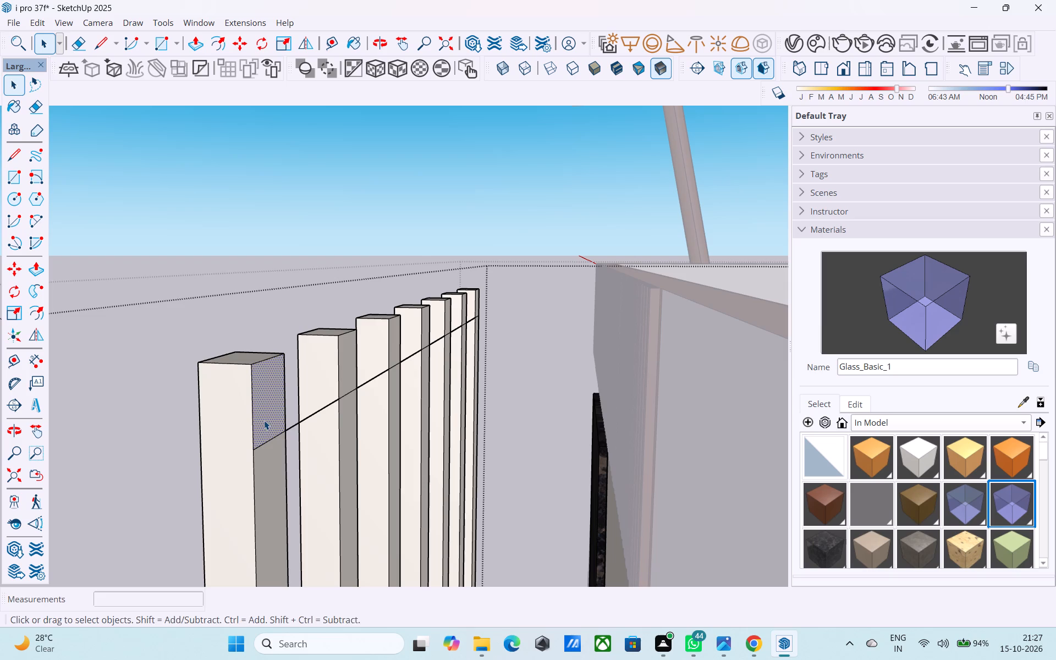
key(p)
click(264, 420)
scroll(374, 407, down, 4)
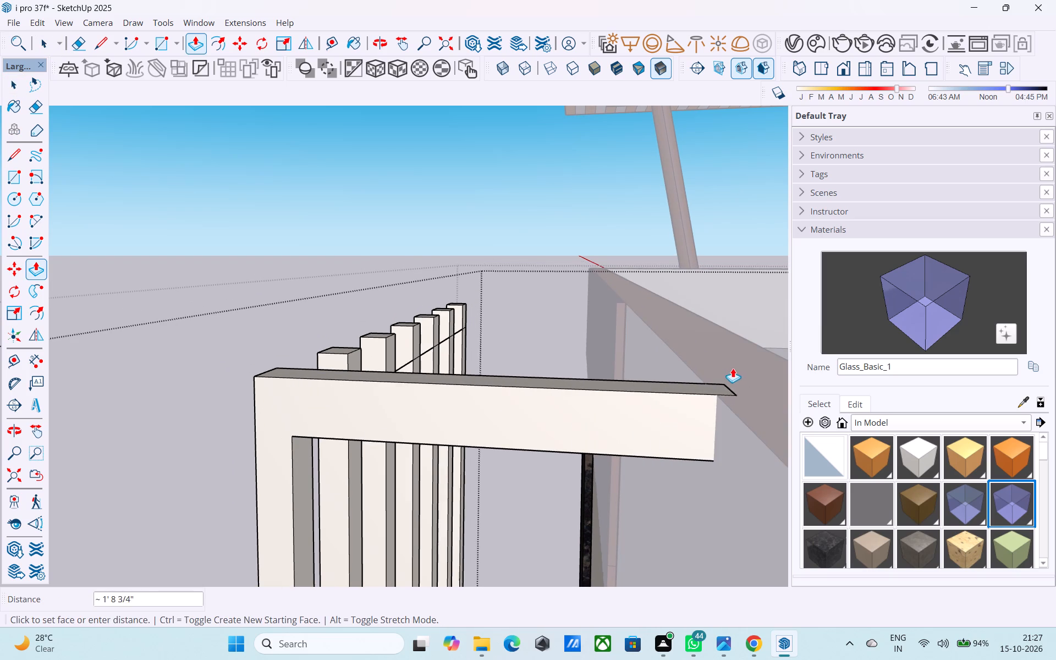
click(720, 400)
middle_drag(525, 354, 485, 382)
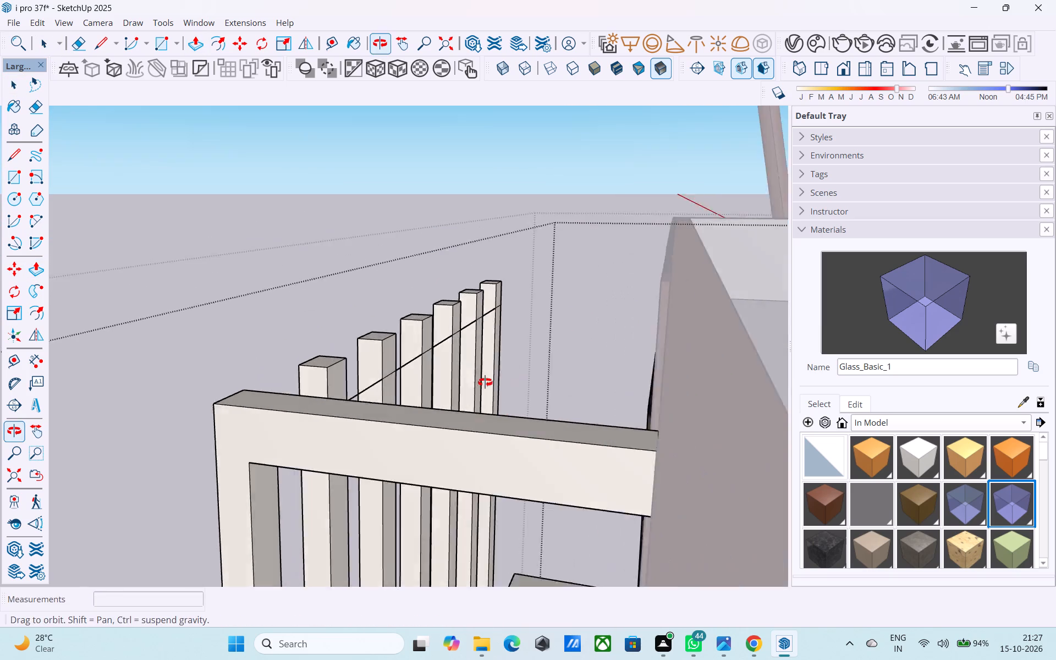
Push/Pull the upper 3" face of the second post from the dark stone wall back to the parapet as an arm.
middle_drag(485, 382, 482, 383)
scroll(479, 384, down, 1)
scroll(353, 384, up, 6)
key(space)
click(353, 378)
key(p)
click(354, 378)
scroll(354, 378, up, 1)
click(354, 378)
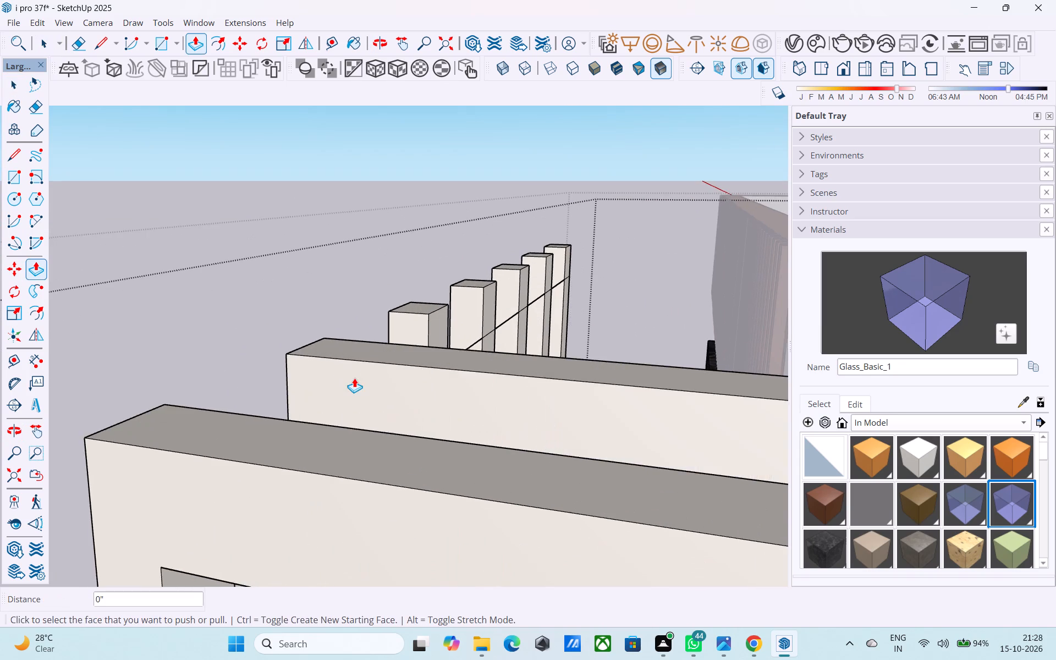
Push/Pull the upper parapet-facing face of the third post by the same distance to form its horizontal arm.
scroll(354, 378, down, 4)
middle_drag(372, 370, 263, 464)
key(space)
scroll(361, 416, up, 1)
shift+middle_drag(415, 392, 376, 399)
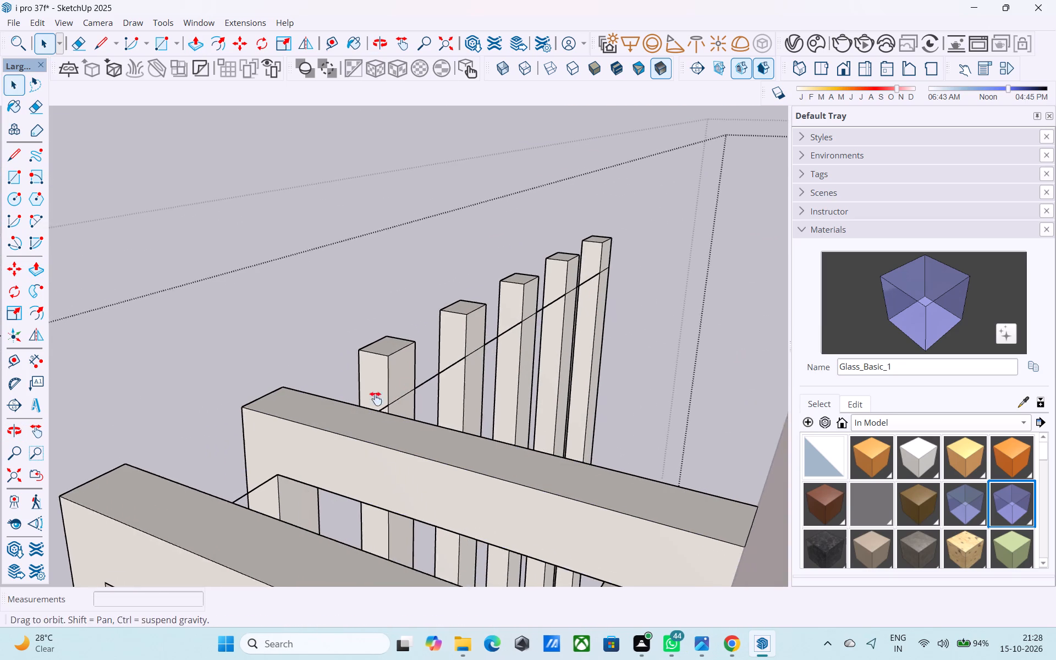
shift+middle_drag(376, 399, 336, 406)
click(332, 400)
key(p)
double_click(332, 399)
scroll(332, 398, down, 4)
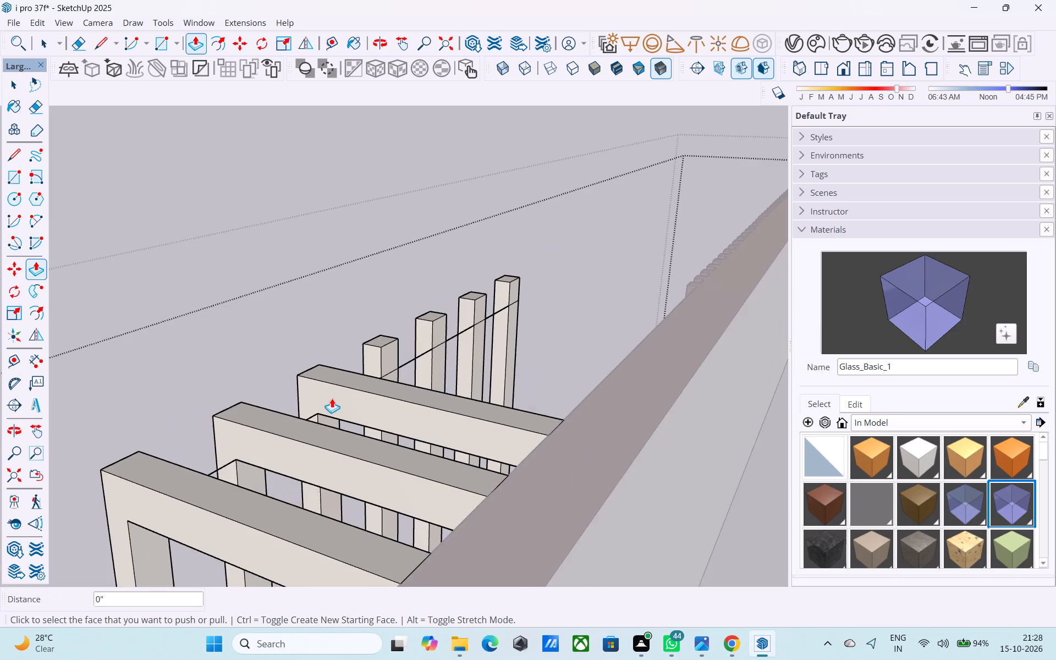
Push/Pull the upper parapet-facing face of the fourth post by the same distance to form its arm.
middle_drag(335, 397, 234, 466)
scroll(257, 450, up, 4)
key(space)
click(332, 412)
click(322, 411)
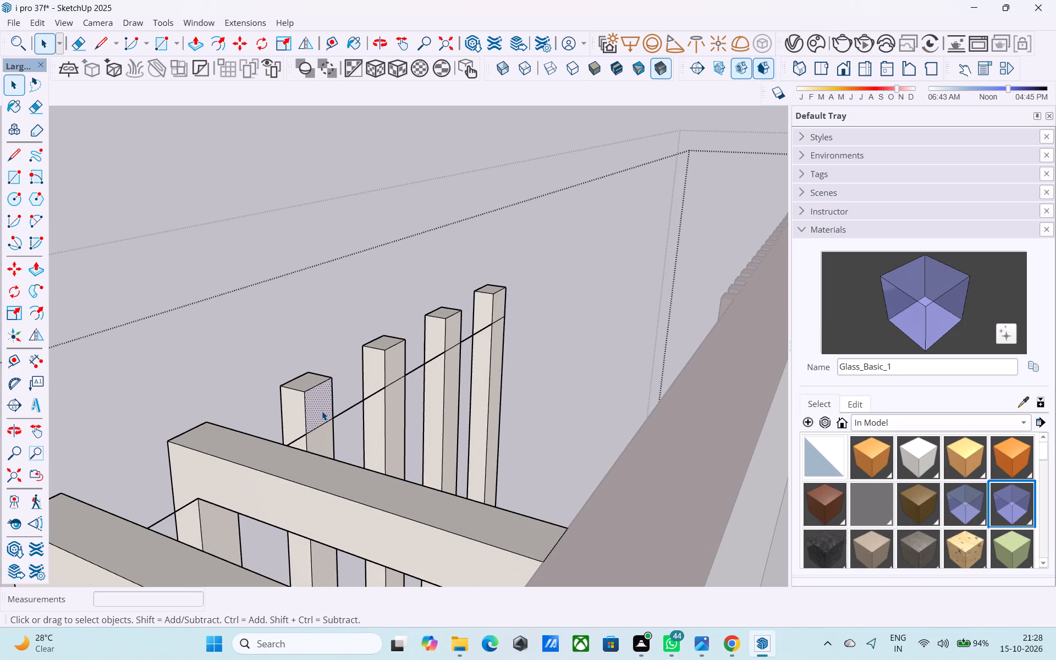
key(p)
double_click(322, 410)
Push/Pull the upper parapet-facing face of the fifth post by the same distance to form its arm.
scroll(322, 410, down, 2)
middle_drag(339, 401, 360, 448)
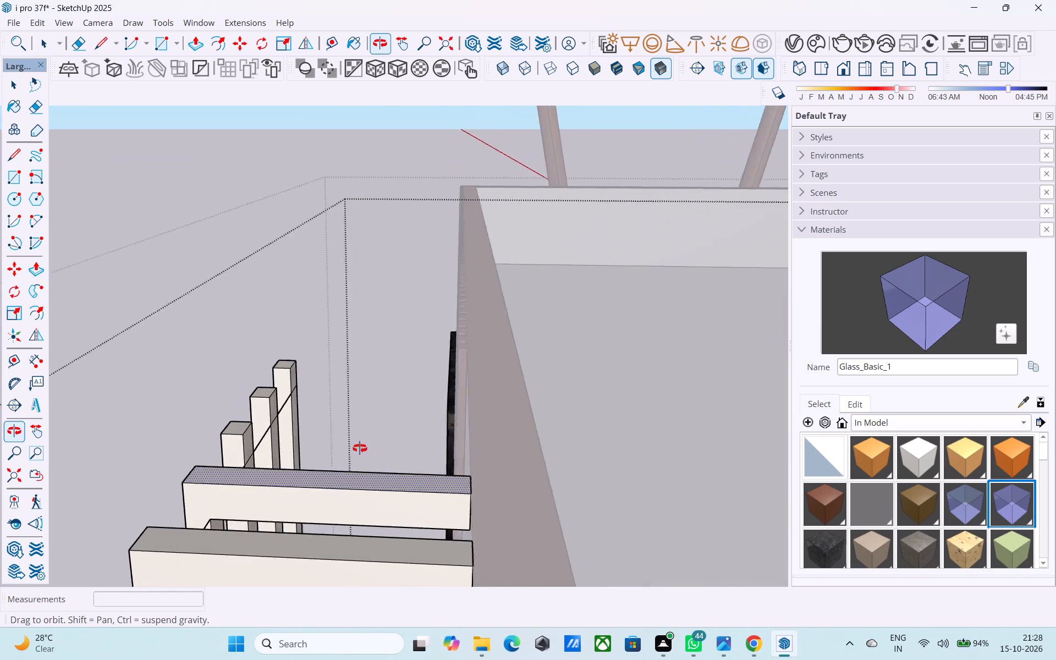
middle_drag(360, 448, 306, 446)
key(space)
scroll(277, 426, up, 4)
click(260, 432)
scroll(260, 433, down, 4)
key(p)
double_click(256, 430)
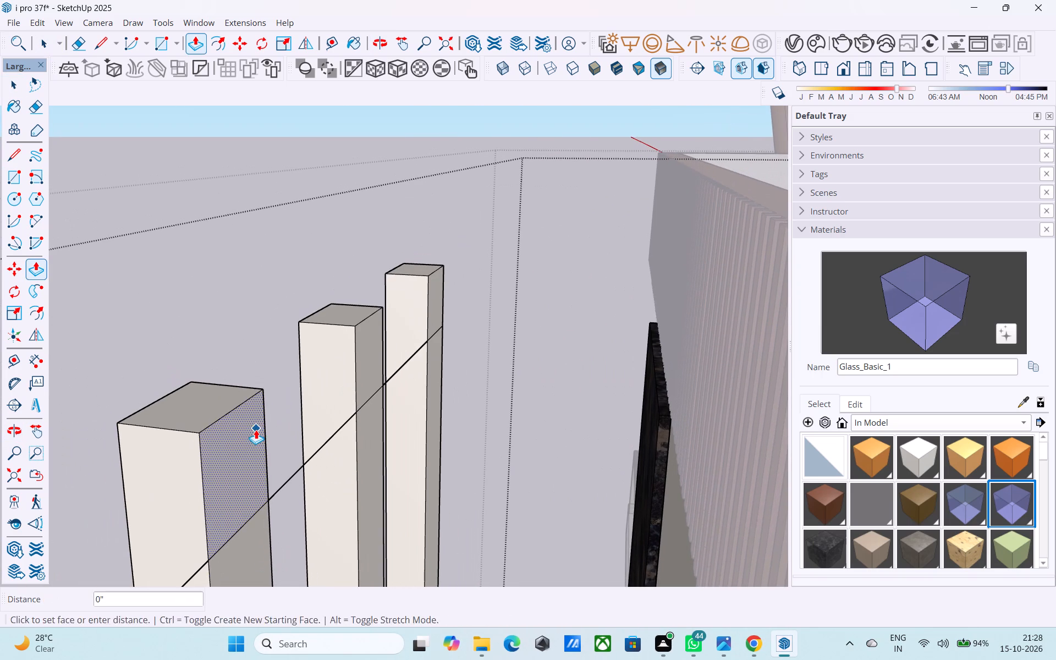
Push/Pull the upper parapet-facing faces of the last two posts back to the parapet to complete the row of arms.
scroll(256, 430, down, 3)
middle_drag(256, 430, 213, 506)
scroll(313, 434, up, 2)
key(space)
click(324, 423)
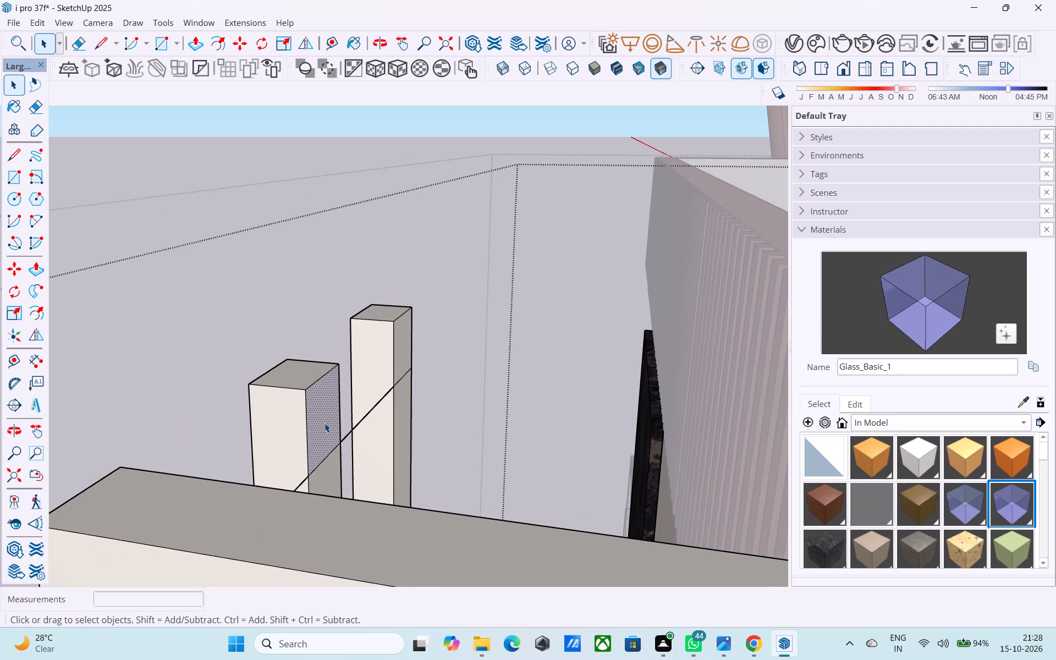
key(p)
double_click(325, 421)
key(space)
click(410, 350)
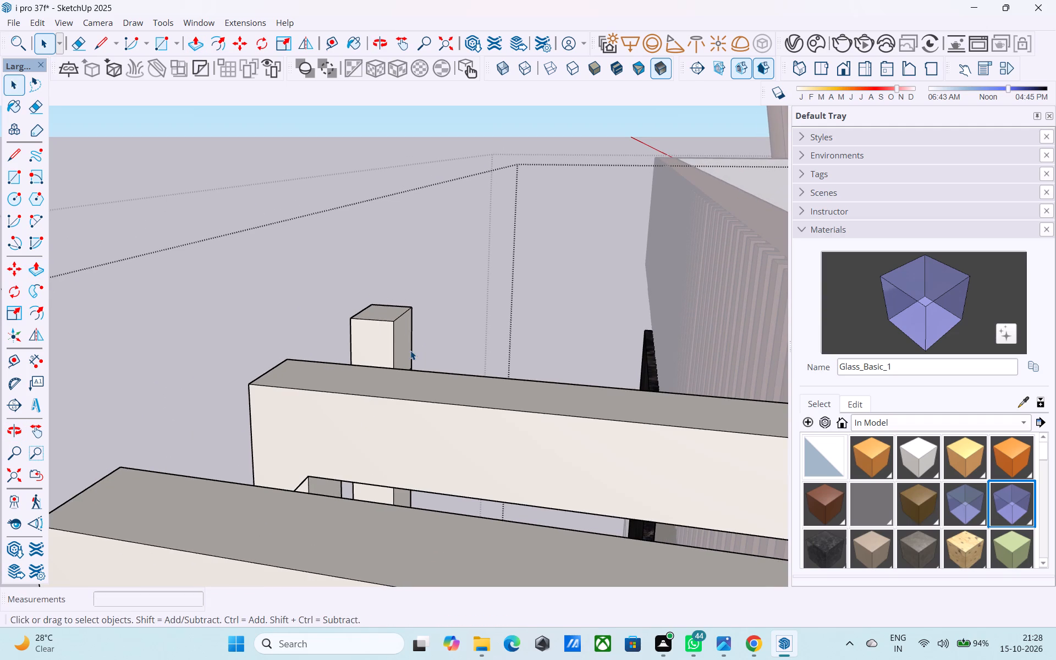
click(406, 348)
key(p)
double_click(405, 348)
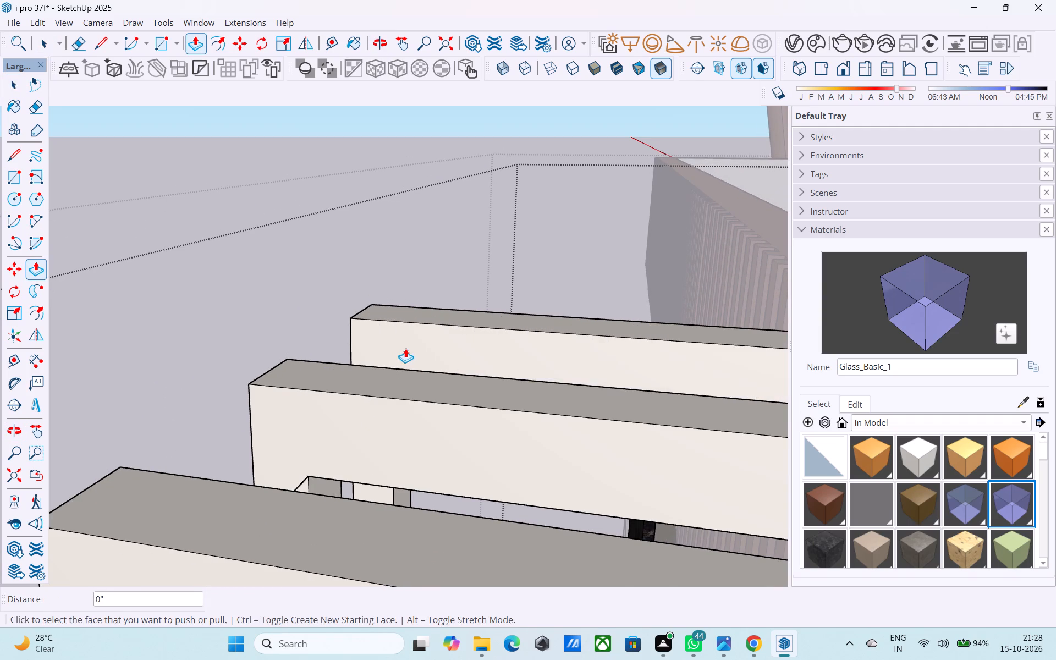
Paint the front faces of all seven fins with the Marble_07_1K material.
scroll(405, 348, down, 6)
middle_drag(397, 353, 639, 333)
scroll(588, 329, down, 8)
middle_drag(566, 345, 677, 343)
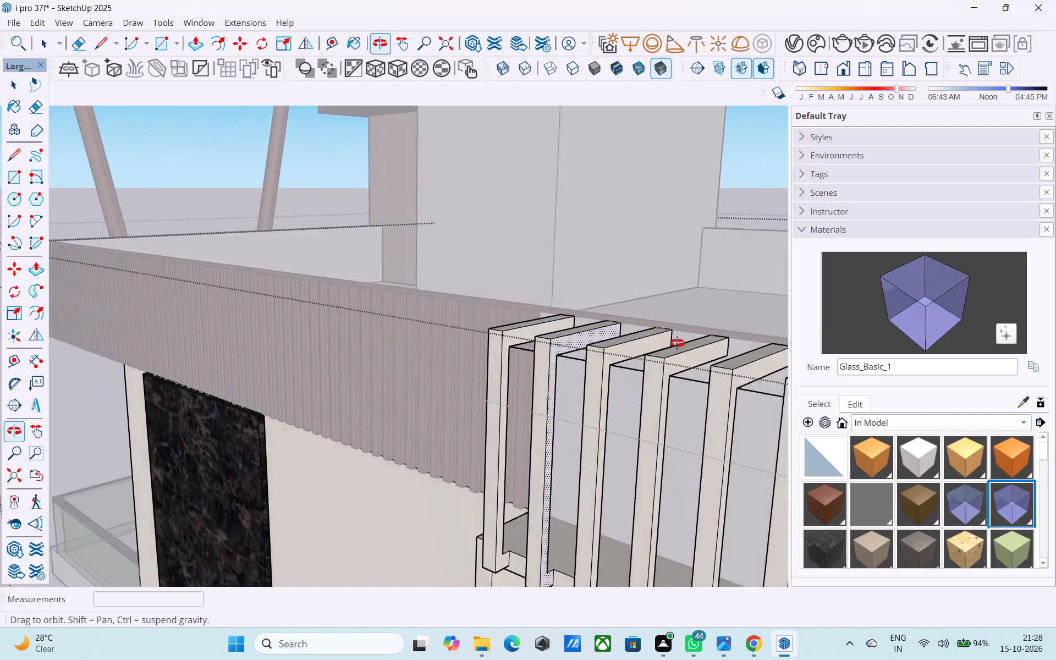
middle_drag(677, 343, 695, 321)
key(space)
scroll(629, 288, down, 9)
middle_click(636, 330)
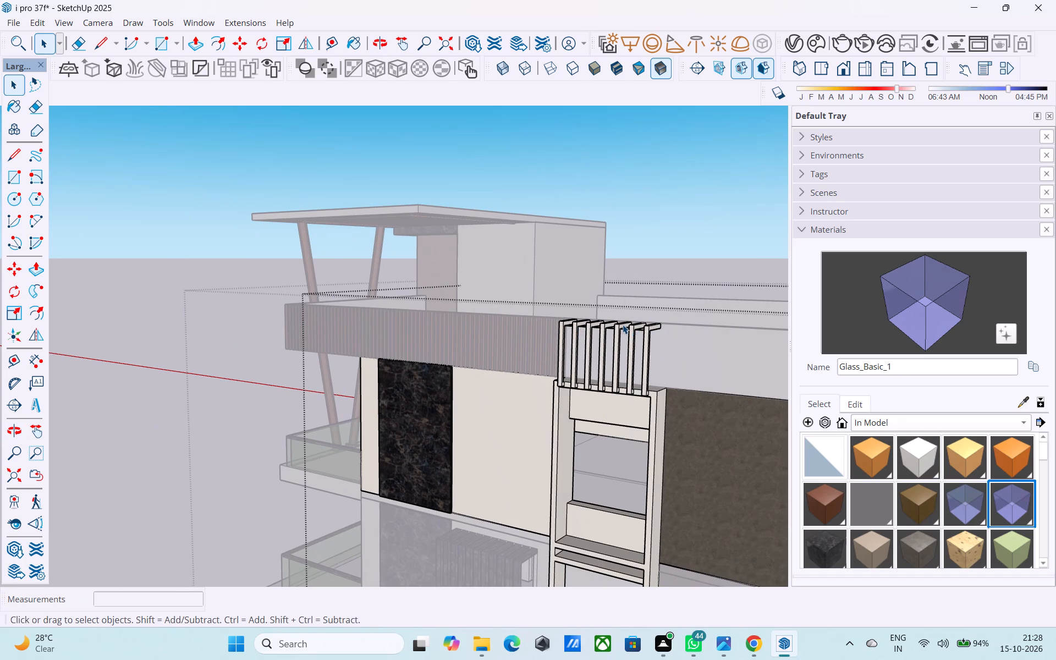
click(829, 550)
scroll(615, 369, up, 9)
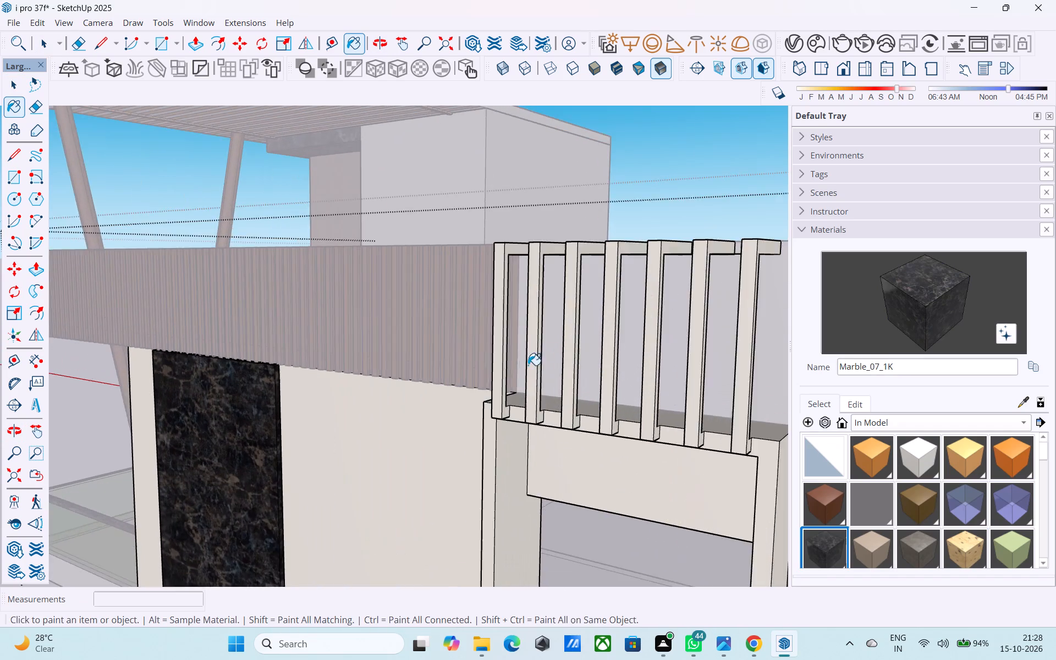
scroll(528, 365, up, 3)
click(494, 357)
click(532, 358)
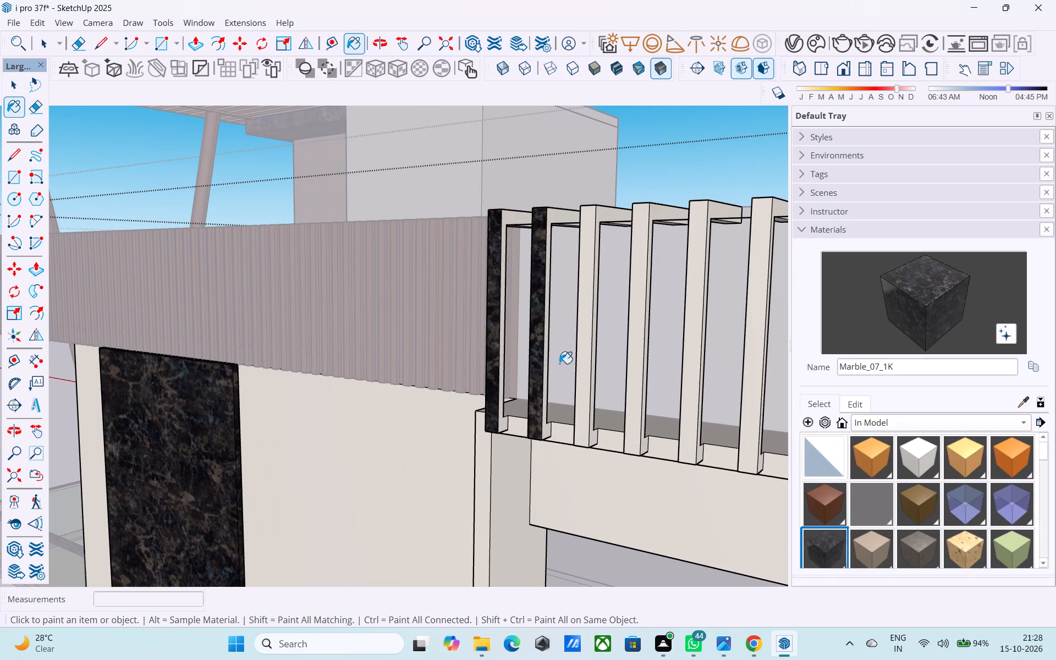
click(584, 360)
click(634, 355)
click(694, 361)
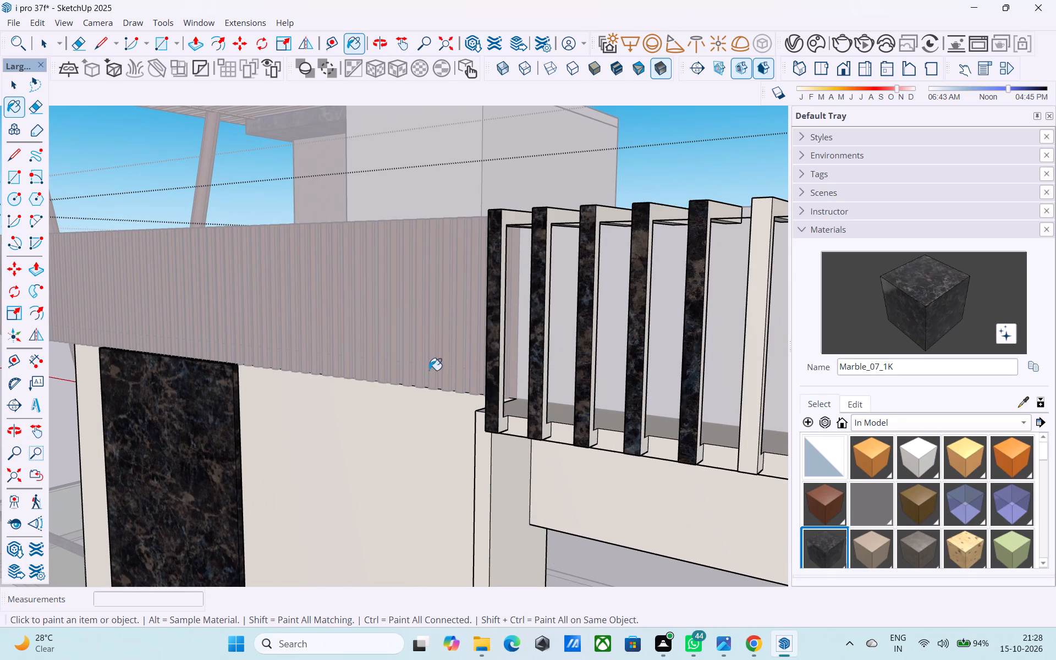
scroll(372, 386, down, 3)
scroll(606, 373, up, 4)
click(619, 368)
click(683, 359)
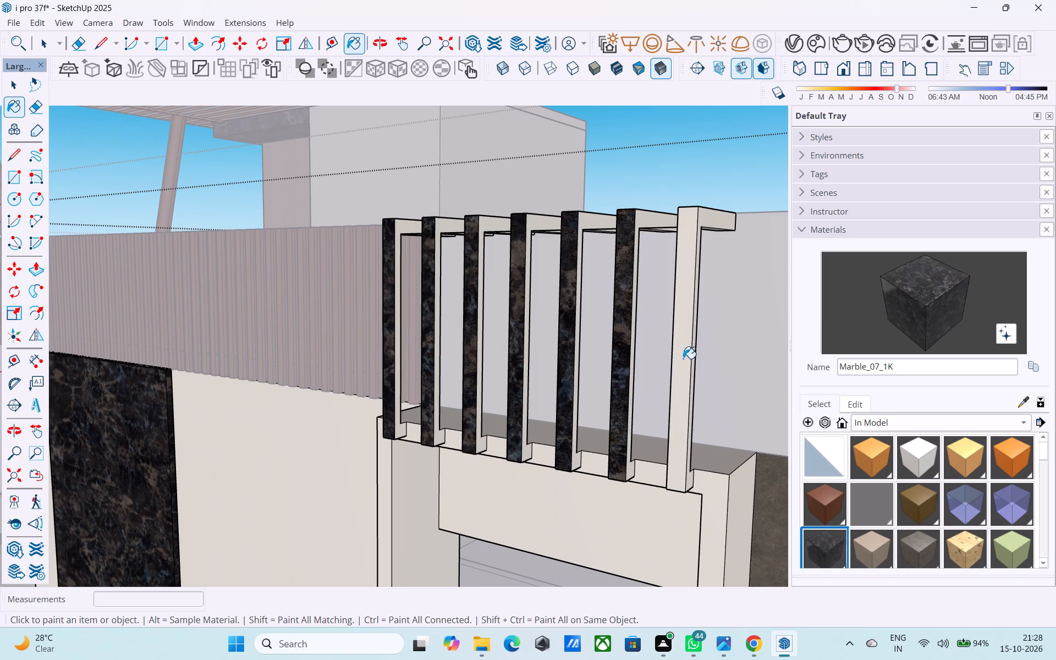
Paint the side faces of the seven fins and arms that face the brown stone wall with Marble_07_1K.
middle_drag(693, 354, 598, 373)
click(598, 242)
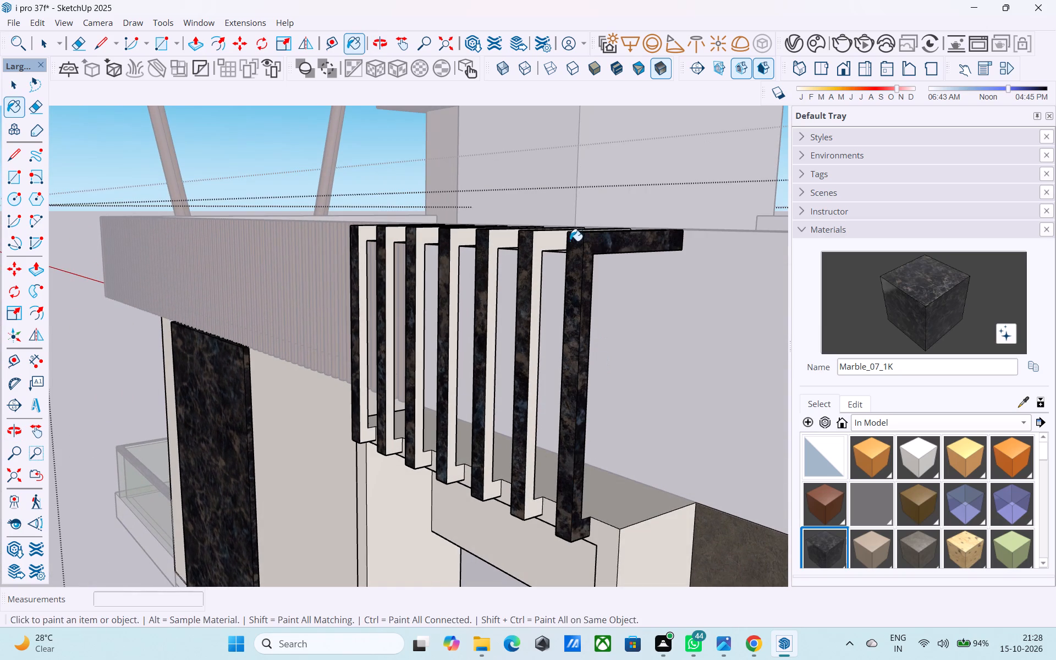
click(556, 243)
click(498, 234)
click(466, 233)
click(431, 238)
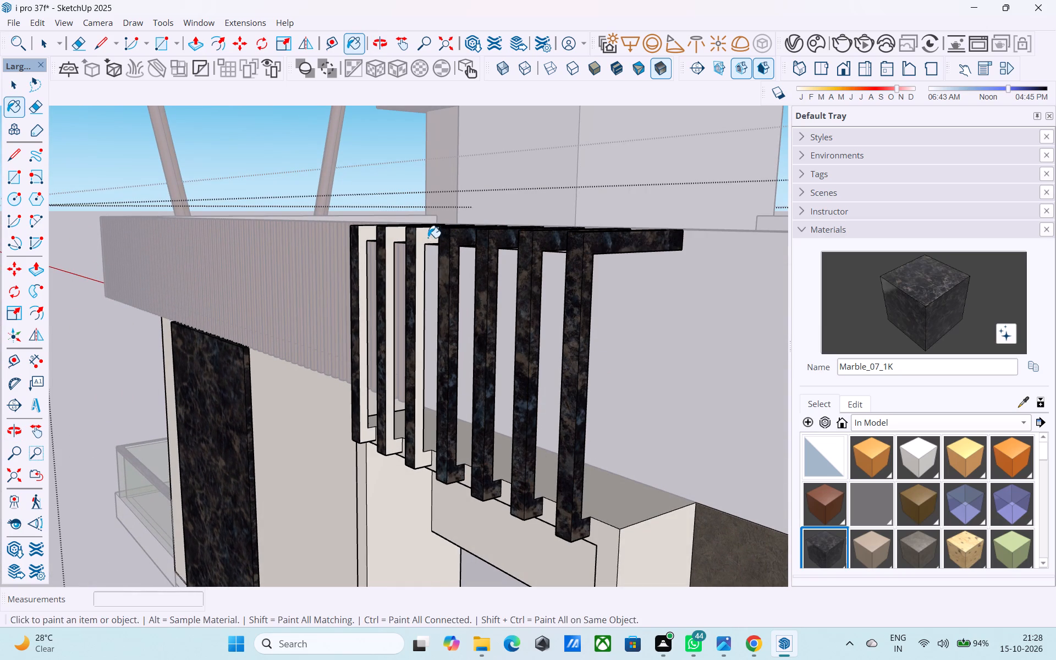
click(395, 234)
click(375, 234)
Paint the opposite side faces of the seven fins and arms, facing the ribbed parapet, with Marble_07_1K.
middle_drag(373, 232, 779, 257)
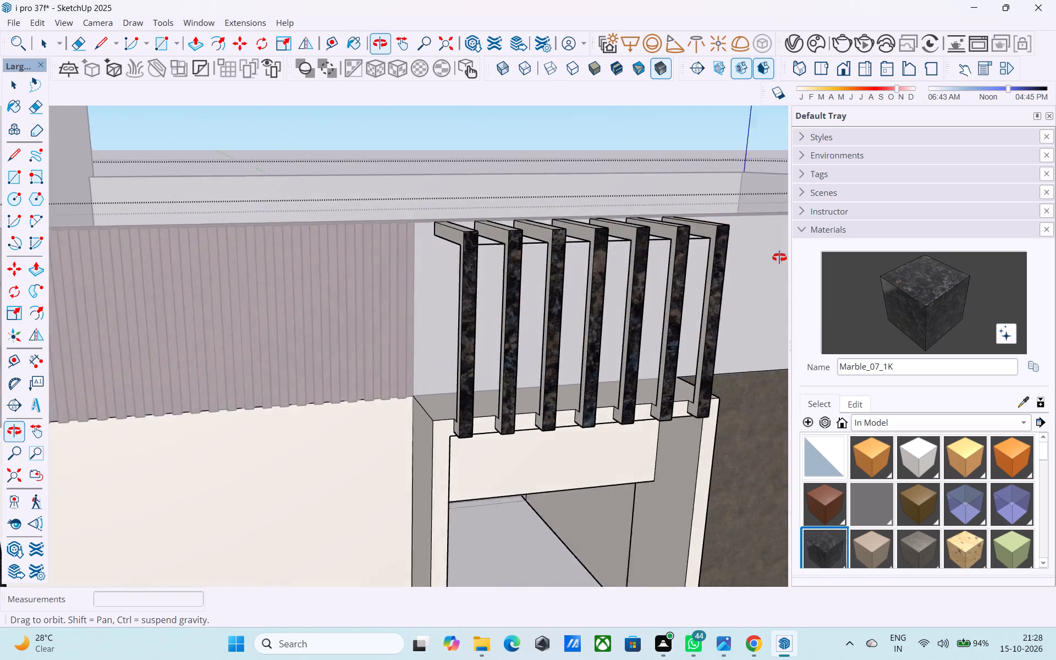
middle_drag(779, 257, 844, 260)
scroll(452, 225, up, 2)
click(458, 233)
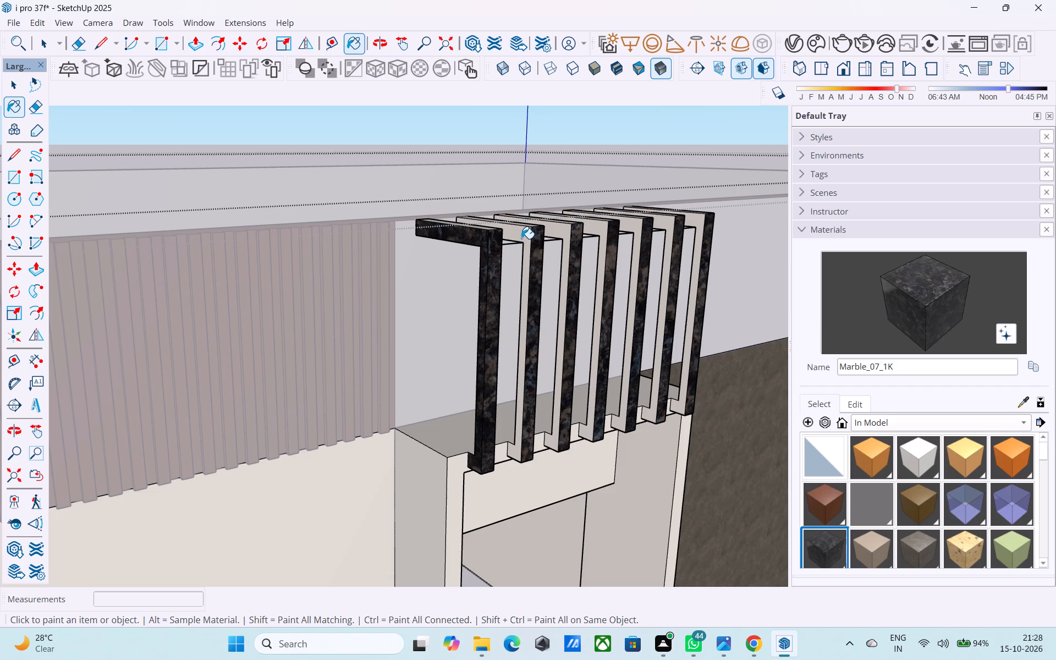
click(521, 238)
click(550, 230)
click(588, 229)
click(630, 223)
click(672, 222)
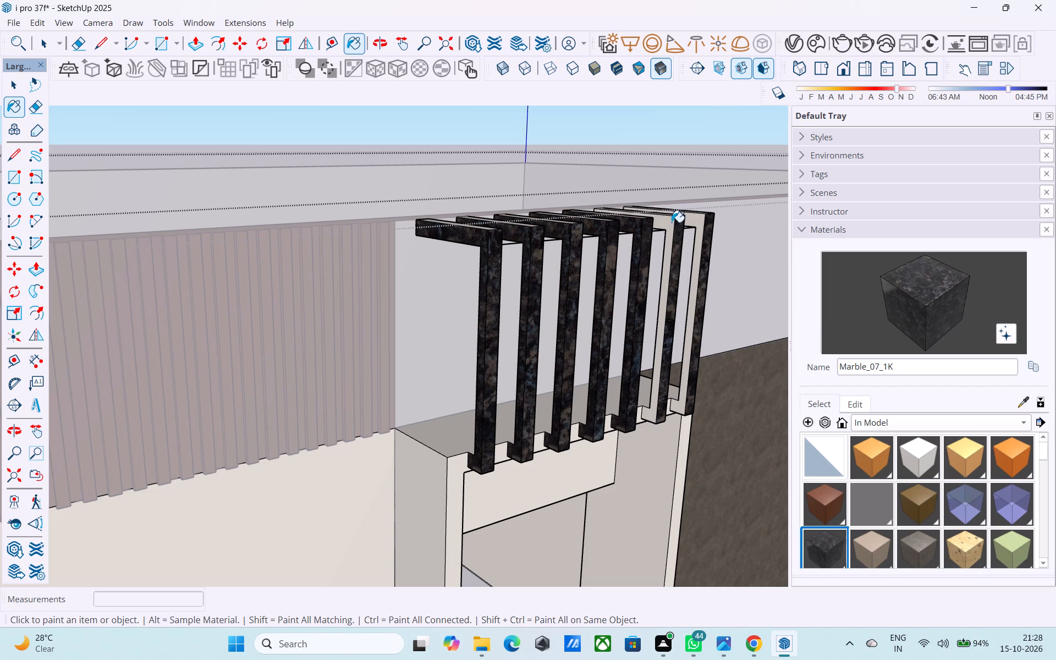
click(685, 218)
click(692, 218)
Paint the top faces of all seven horizontal arms with Marble_07_1K.
scroll(692, 218, up, 1)
middle_drag(692, 218, 601, 231)
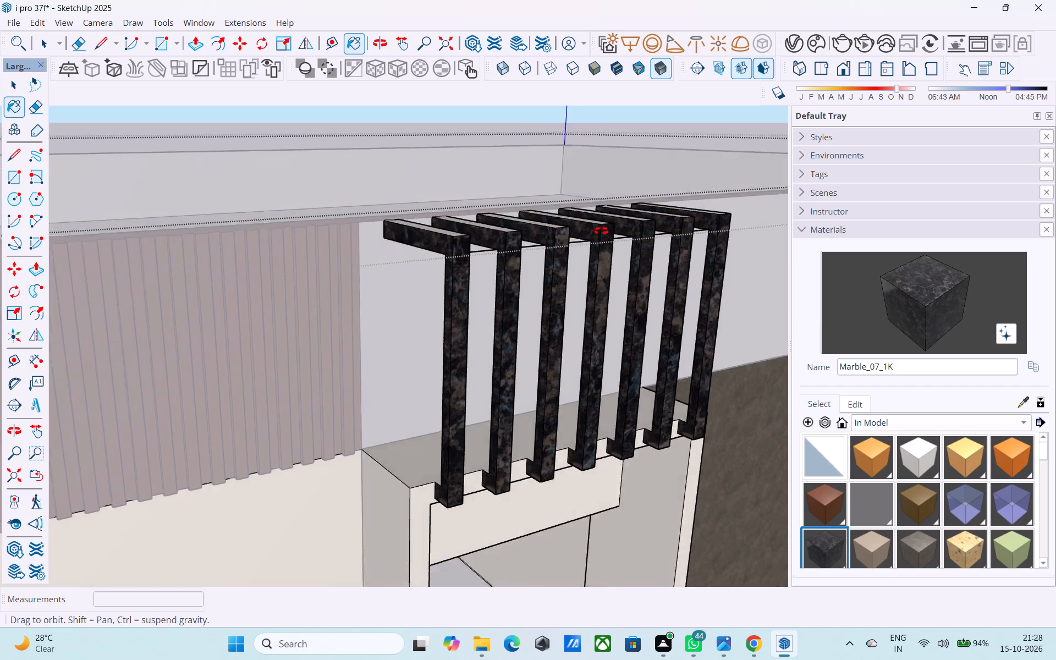
middle_drag(601, 231, 415, 320)
click(351, 272)
click(416, 277)
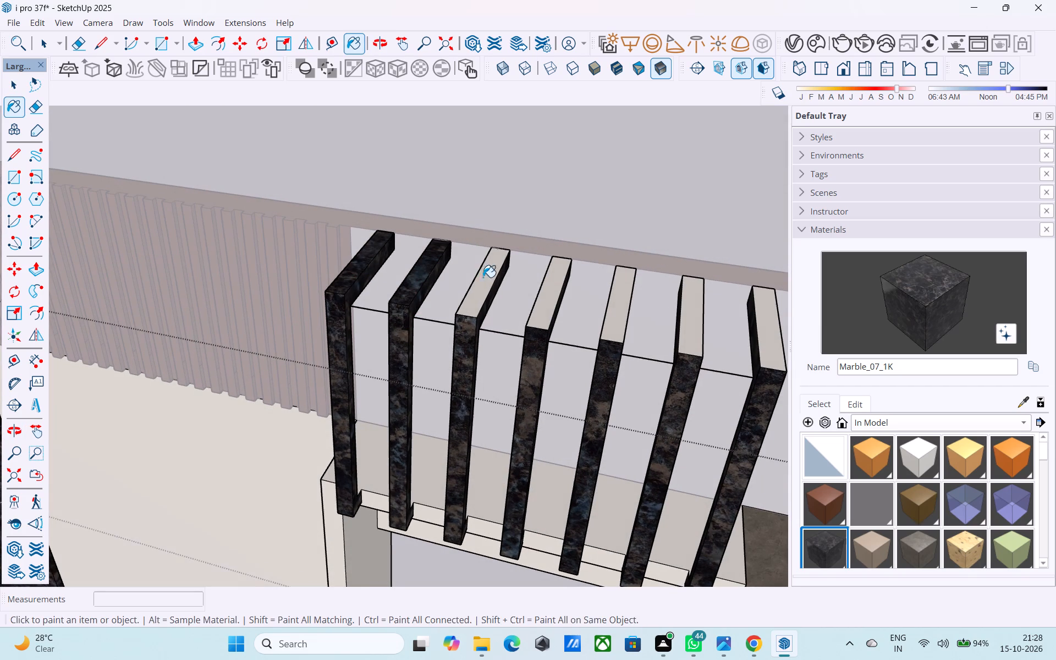
click(491, 277)
click(549, 287)
click(614, 297)
click(694, 295)
scroll(270, 261, down, 3)
scroll(549, 318, up, 1)
click(631, 305)
Paint the bottom ends of all seven fins, just above the window frame opening, with Marble_07_1K.
middle_drag(497, 328, 597, 164)
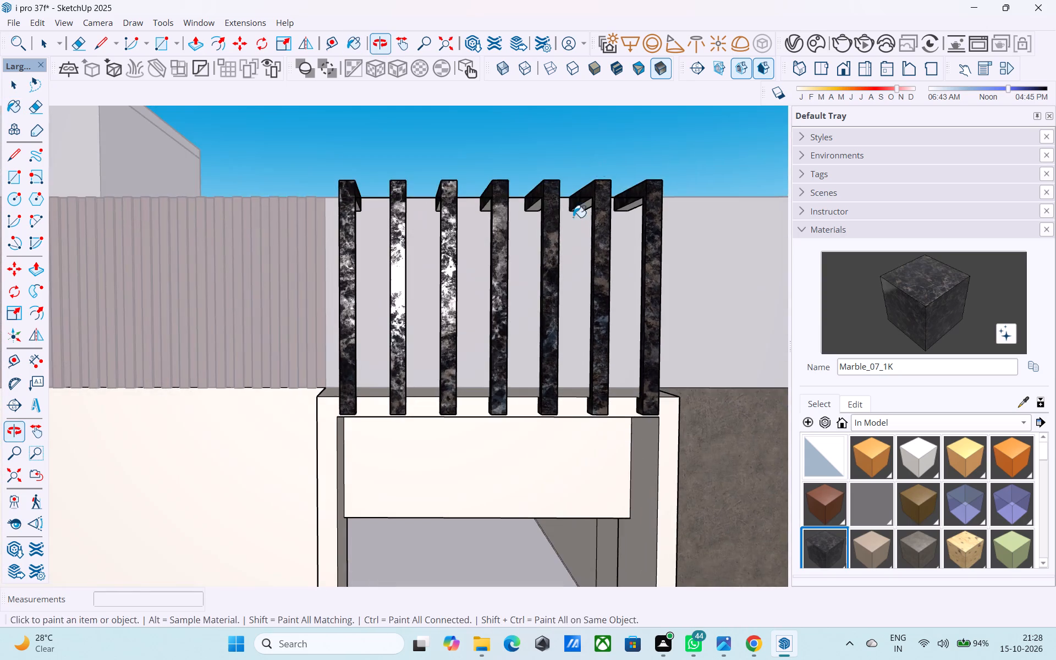
middle_drag(486, 366, 431, 167)
scroll(309, 341, up, 8)
click(333, 336)
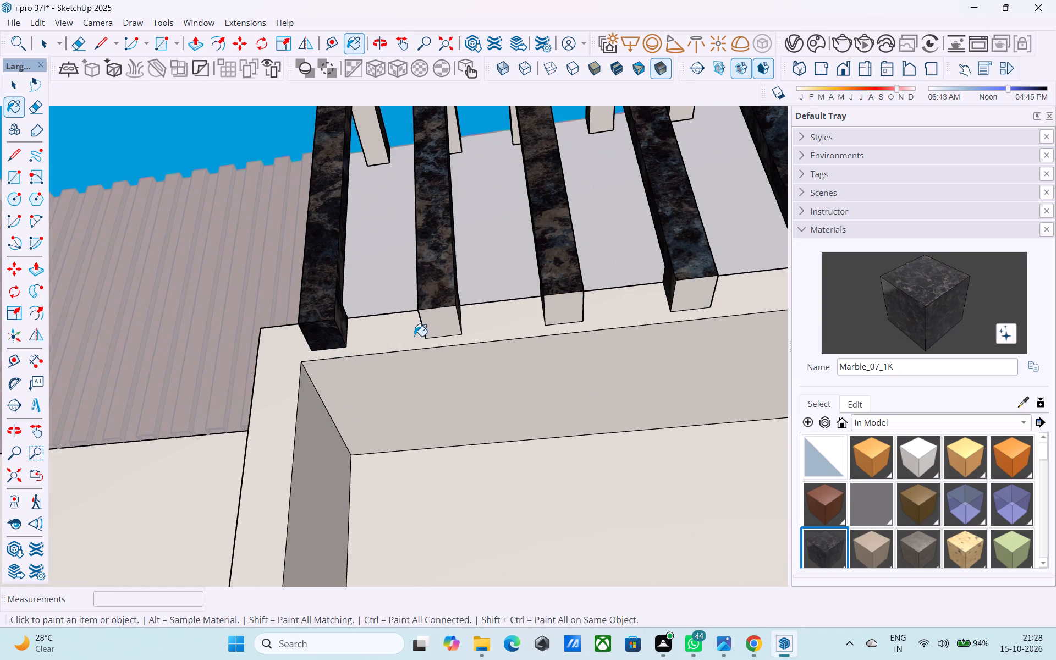
click(435, 318)
scroll(218, 324, down, 5)
click(384, 321)
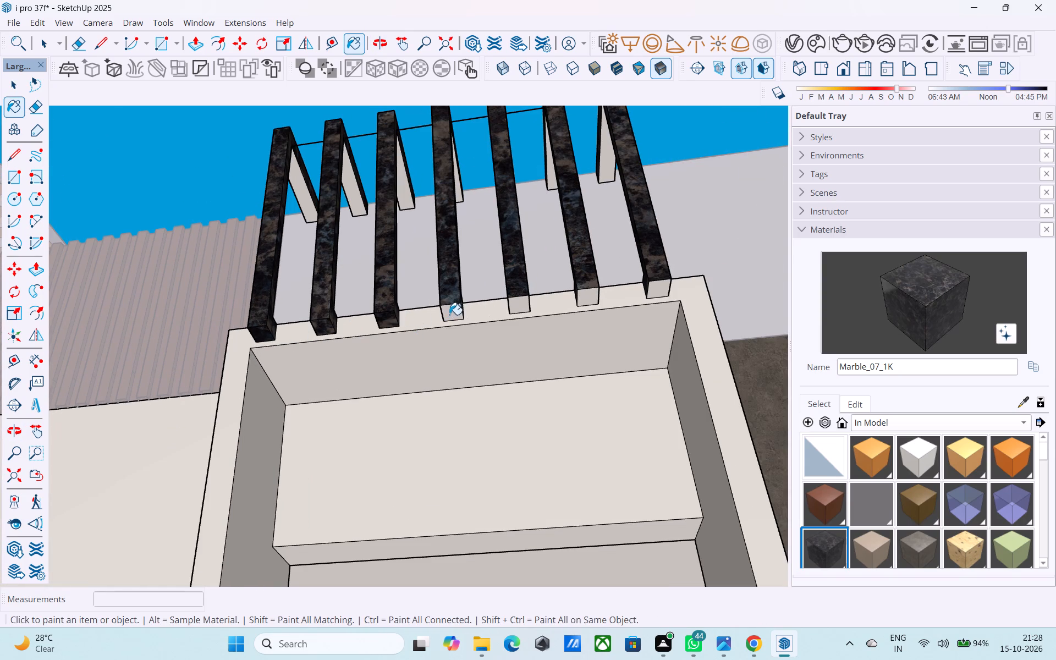
click(449, 315)
click(512, 306)
click(585, 304)
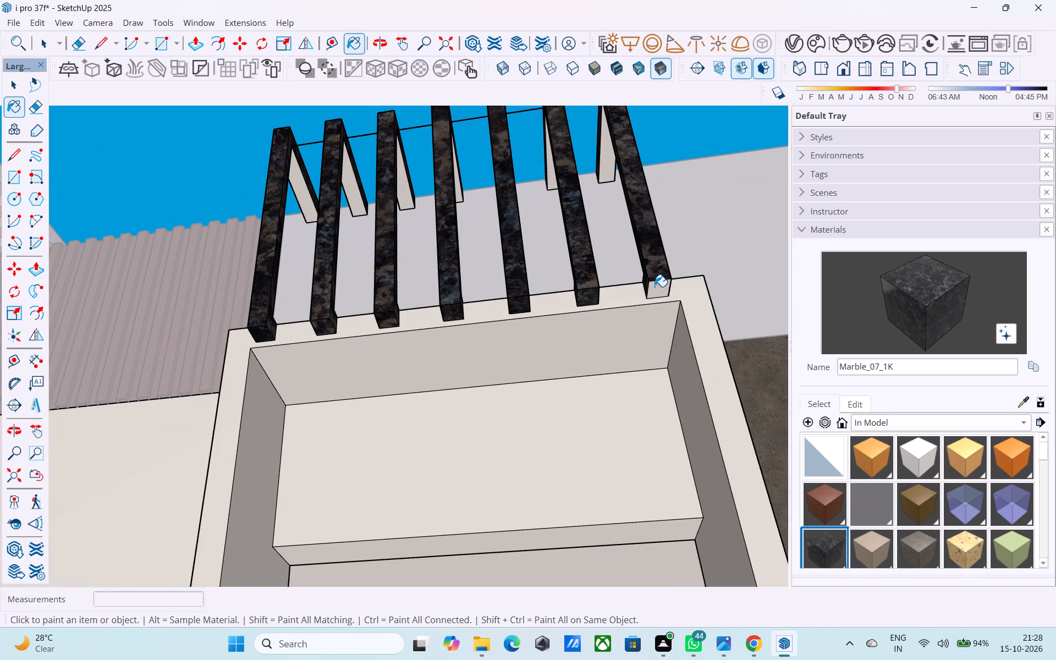
click(657, 287)
Paint the undersides of all seven horizontal arms with Marble_07_1K.
scroll(634, 293, down, 3)
middle_drag(606, 312, 597, 355)
key(space)
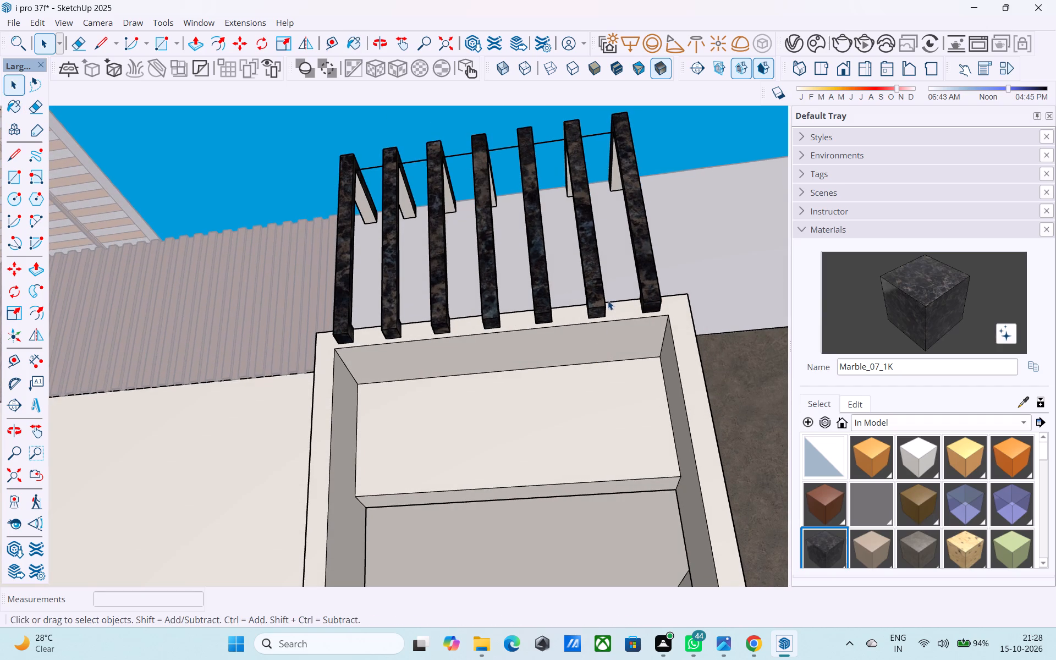
middle_drag(607, 298, 321, 553)
scroll(490, 389, down, 1)
middle_drag(455, 416, 392, 300)
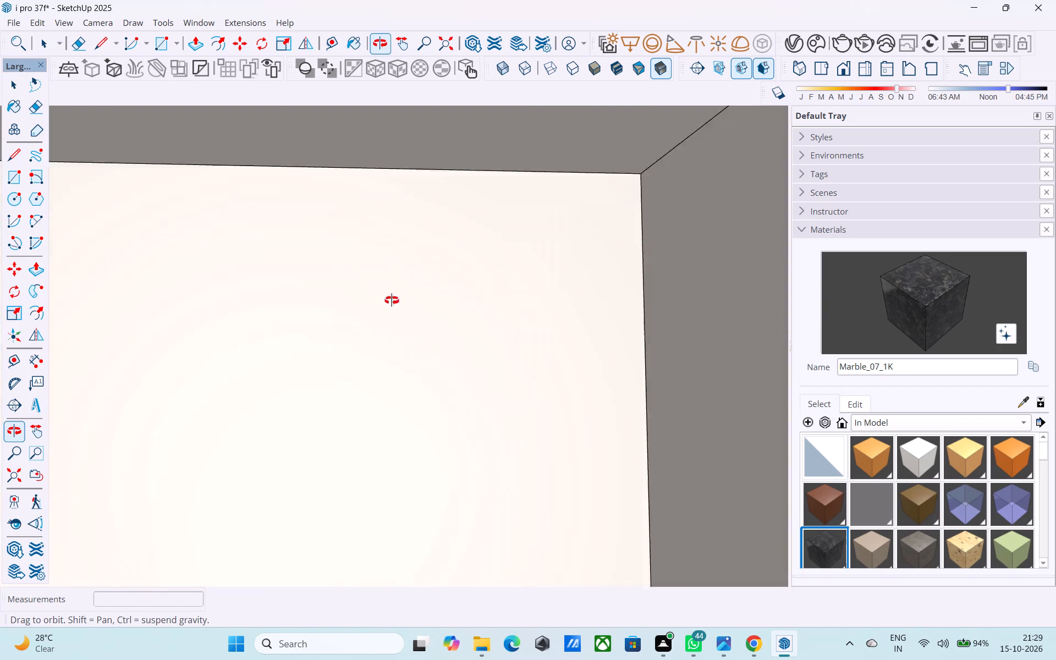
middle_drag(392, 300, 427, 293)
scroll(444, 219, up, 1)
middle_drag(436, 227, 475, 345)
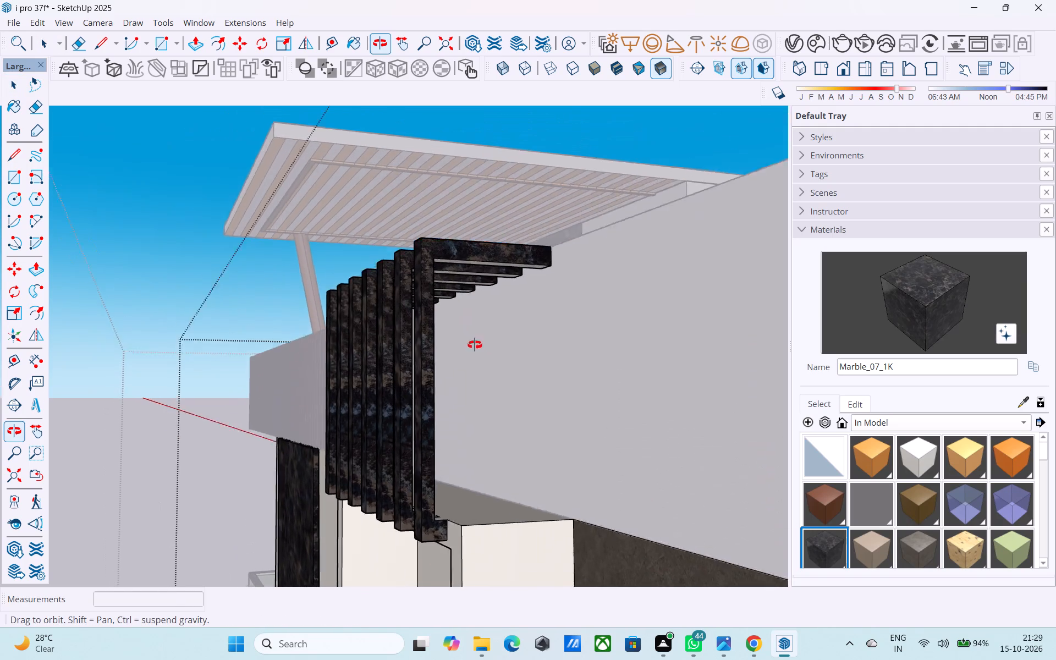
middle_drag(475, 345, 460, 332)
click(934, 324)
middle_drag(461, 195, 433, 202)
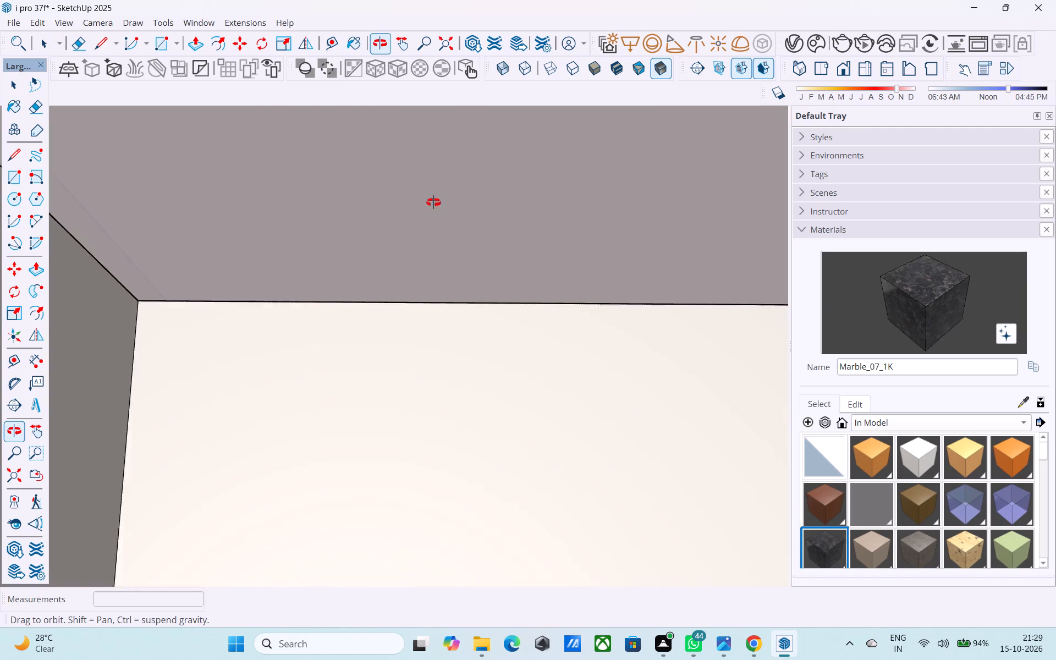
middle_drag(433, 202, 488, 227)
scroll(465, 271, up, 3)
middle_drag(434, 291, 422, 221)
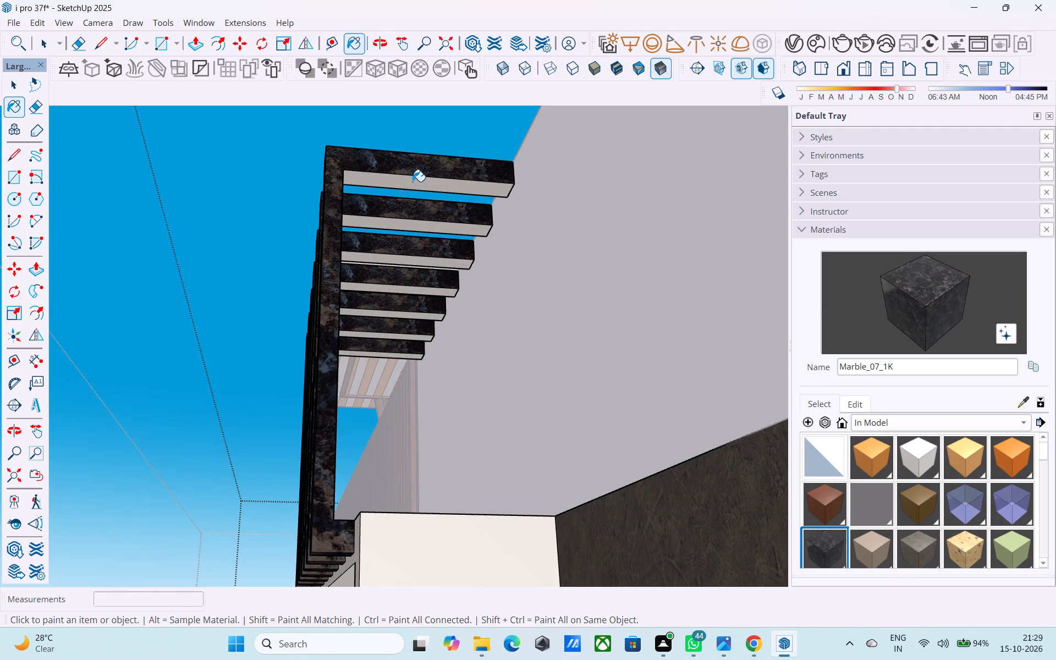
click(413, 182)
click(397, 227)
click(397, 254)
click(396, 258)
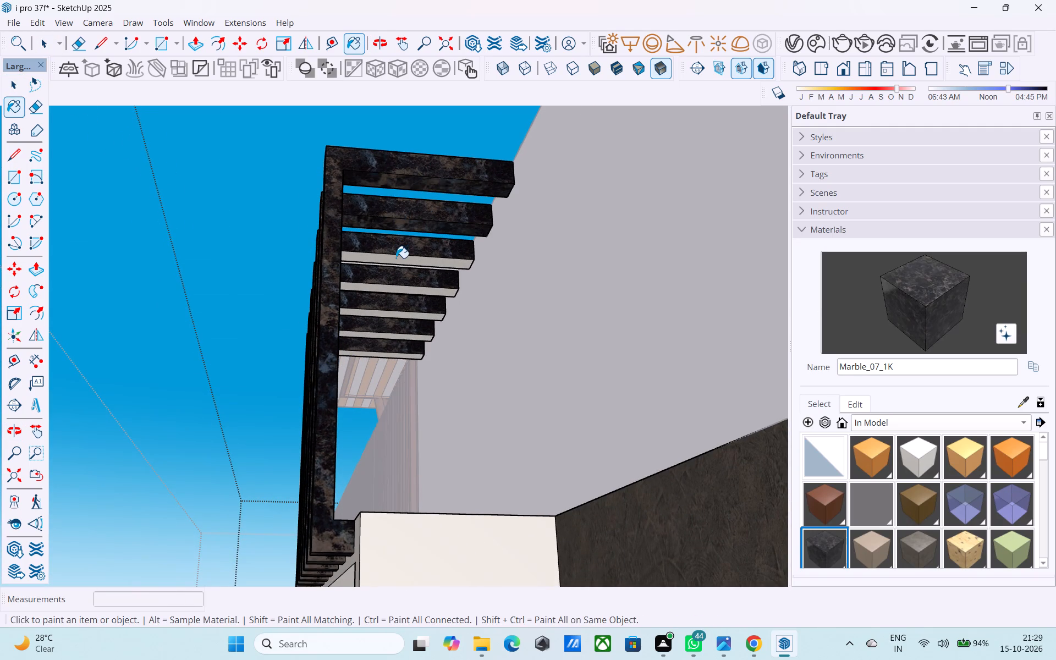
click(395, 289)
click(406, 316)
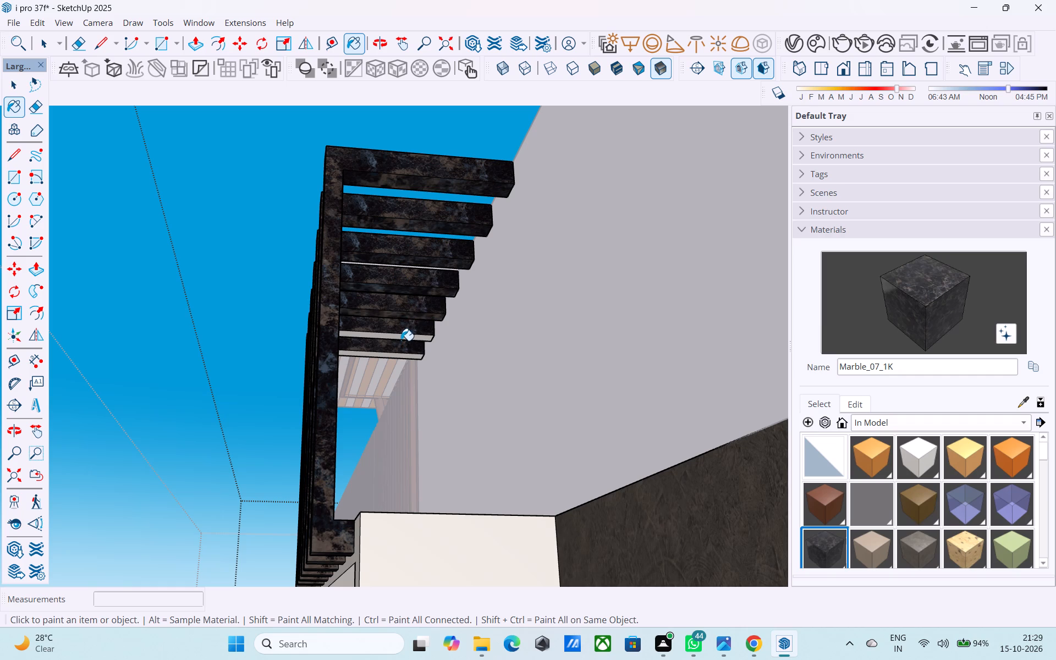
click(401, 337)
click(400, 356)
middle_drag(373, 352, 367, 377)
middle_drag(322, 393, 311, 394)
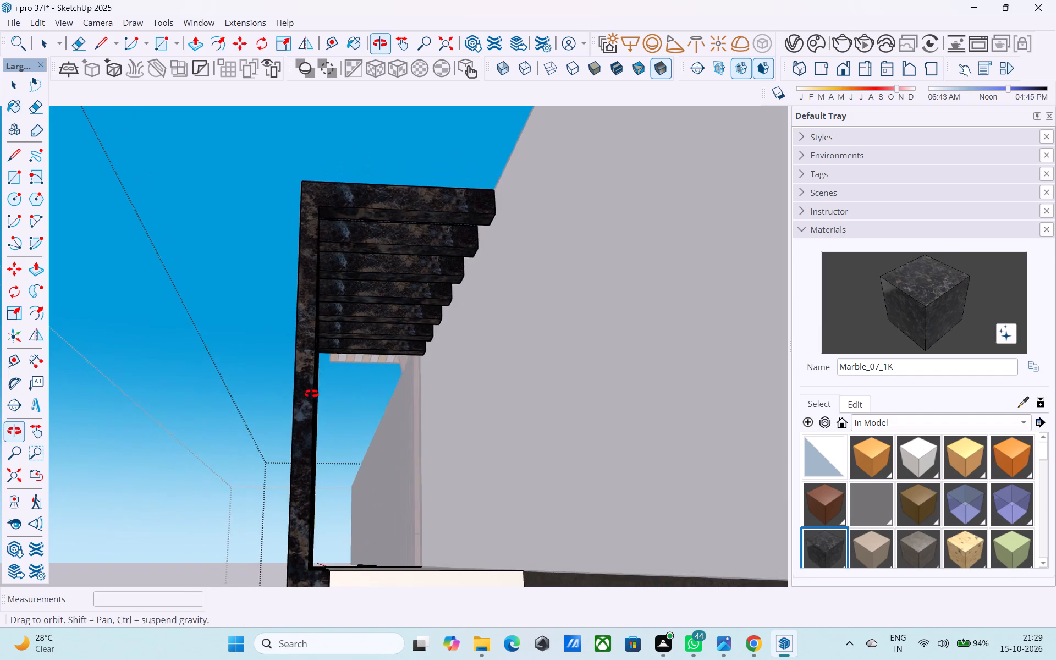
Paint the narrow inner faces of the seven vertical fins, beneath the horizontal arms, with Marble_07_1K.
middle_drag(311, 394, 308, 394)
scroll(290, 395, up, 3)
middle_drag(277, 392, 261, 407)
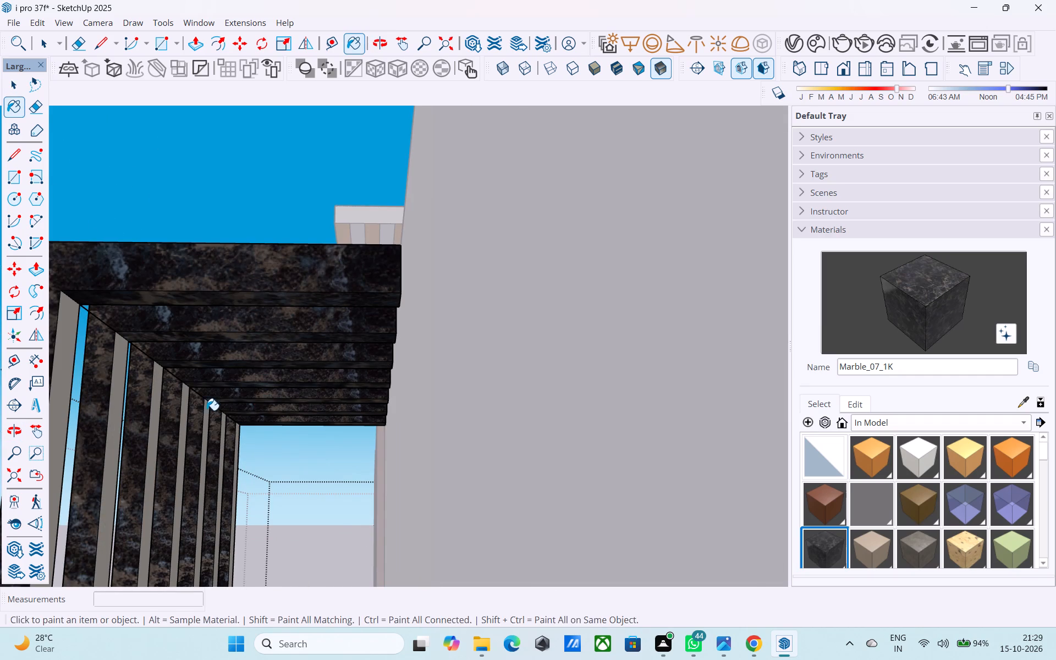
shift+middle_drag(206, 410, 263, 369)
scroll(186, 300, up, 3)
click(150, 289)
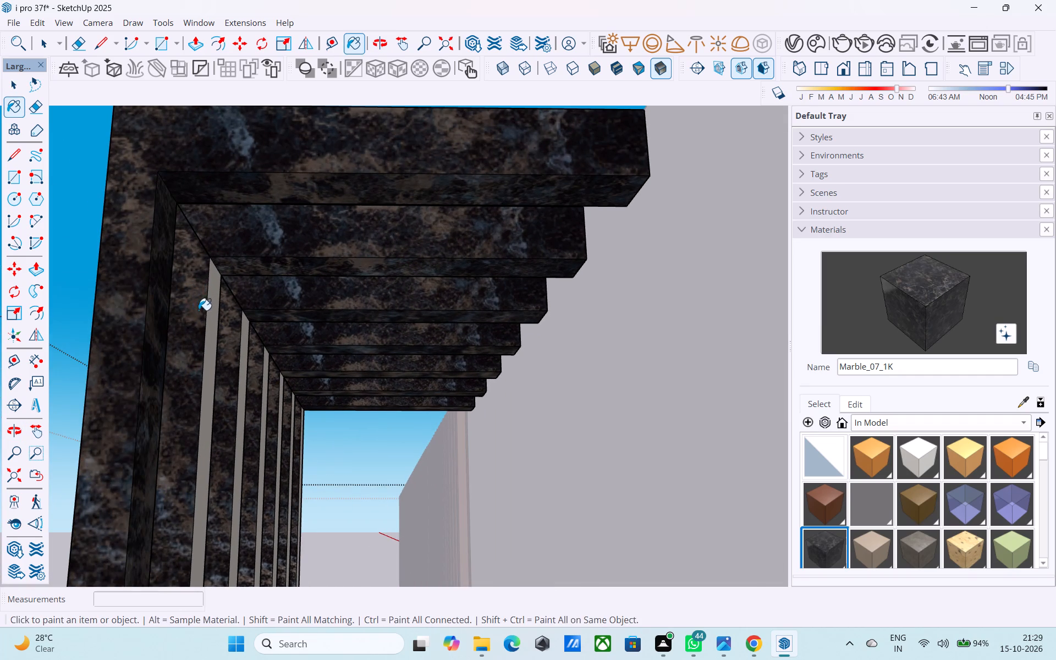
click(216, 317)
click(248, 323)
click(269, 358)
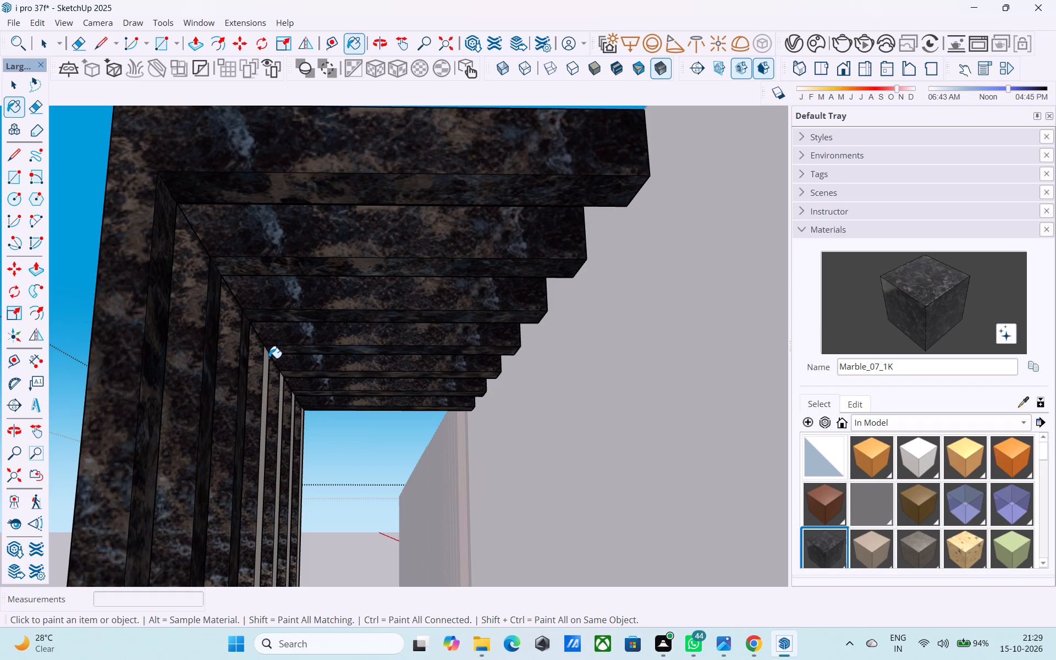
middle_drag(296, 364, 283, 355)
scroll(277, 358, up, 4)
click(252, 359)
middle_drag(310, 381, 303, 375)
scroll(291, 408, up, 5)
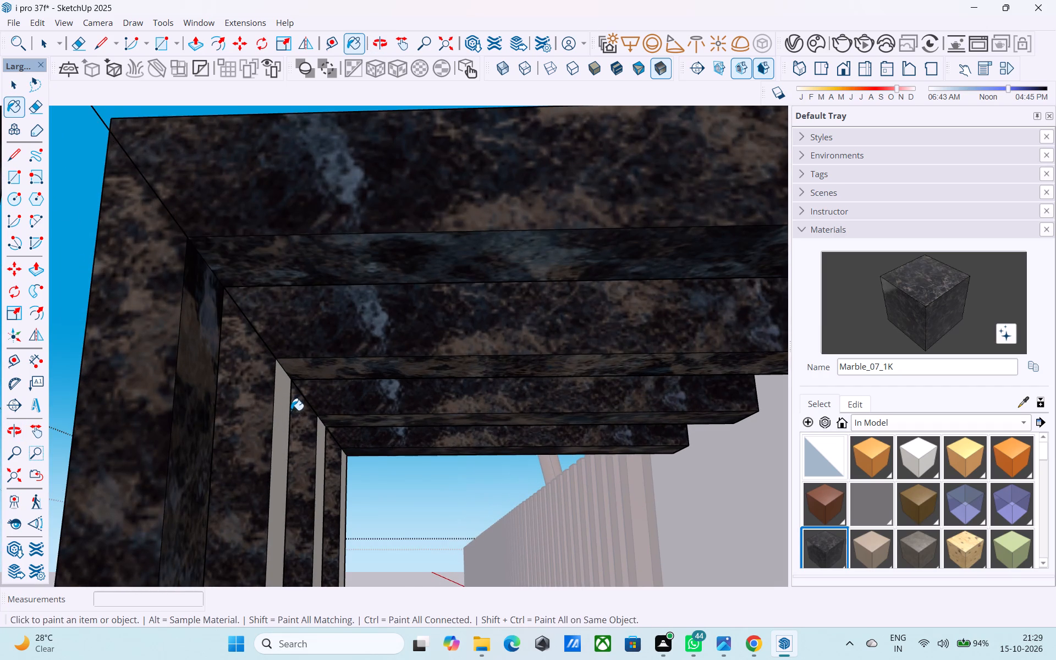
click(281, 410)
click(317, 438)
middle_drag(358, 472, 344, 465)
scroll(345, 469, up, 4)
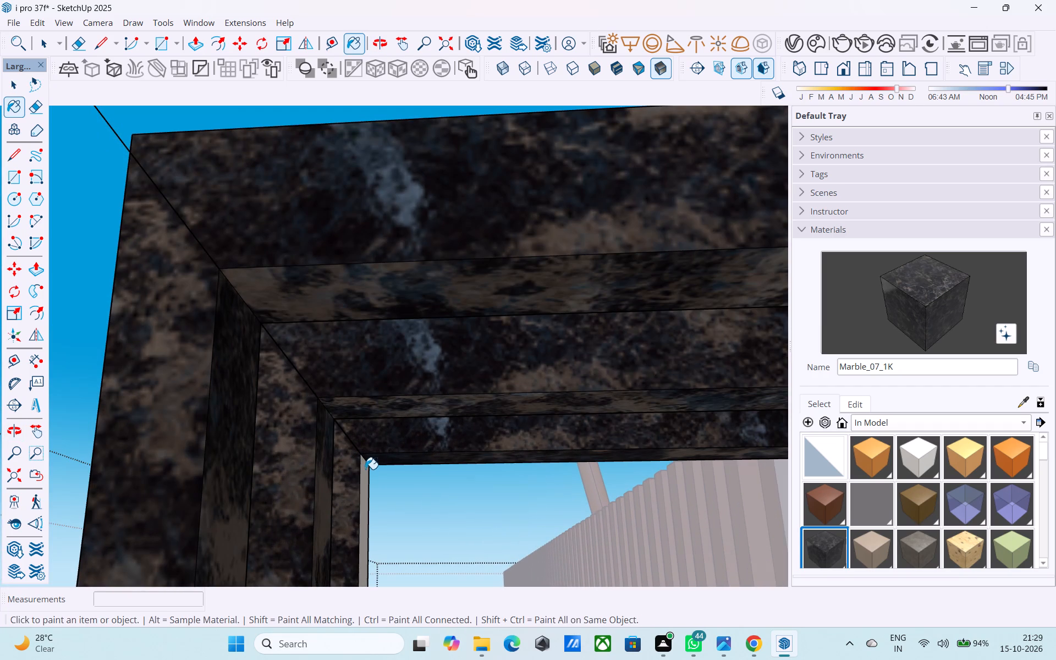
click(366, 469)
scroll(349, 460, up, 1)
middle_drag(362, 459, 633, 508)
scroll(628, 495, down, 20)
scroll(628, 495, down, 10)
scroll(455, 400, up, 1)
scroll(455, 400, down, 2)
key(space)
middle_drag(496, 328, 512, 395)
double_click(537, 324)
middle_drag(450, 306, 669, 343)
Save the model.
key(ctrl+s)
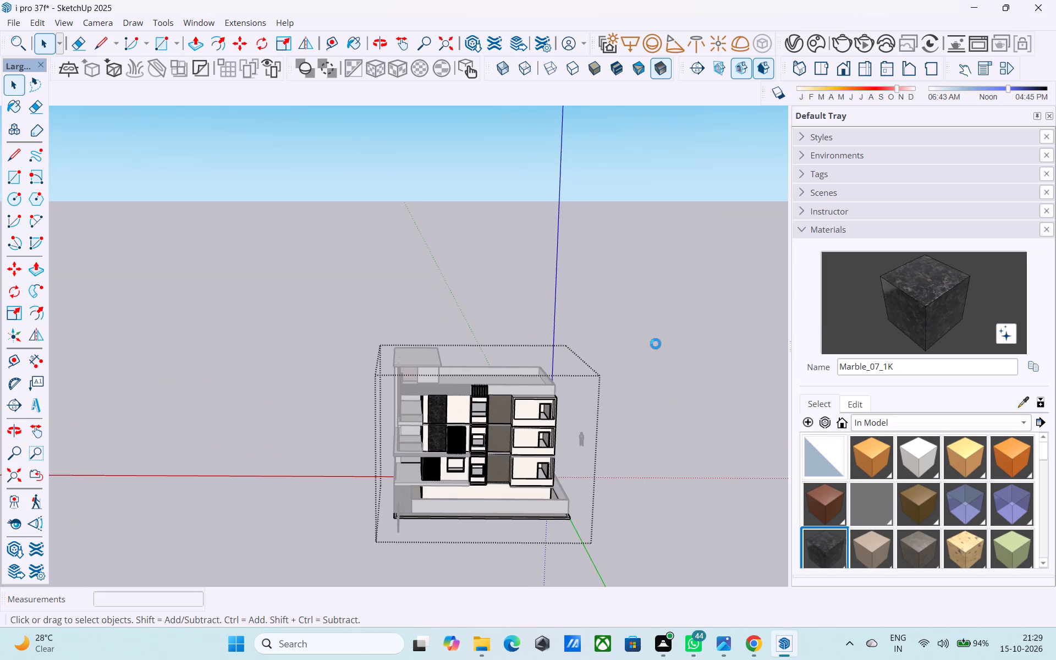
Examine the whole house from its front elevation, from the ground-floor openings up to the roof canopy.
scroll(483, 374, up, 1)
middle_drag(483, 374, 722, 323)
middle_drag(472, 338, 623, 329)
scroll(374, 350, up, 7)
scroll(364, 327, down, 5)
click(400, 271)
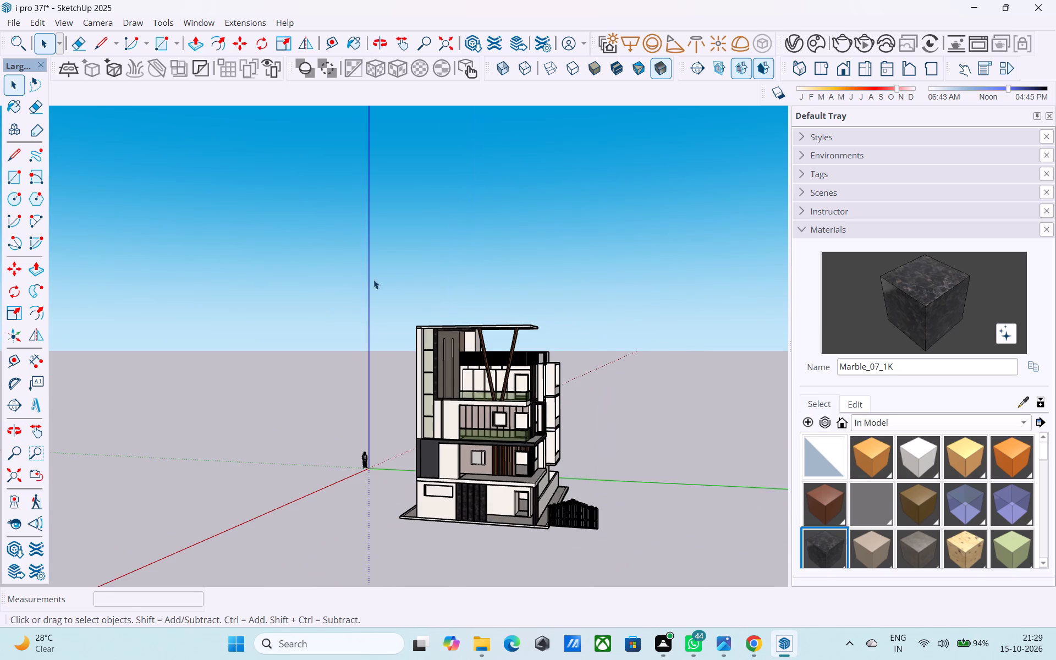
scroll(464, 396, up, 5)
middle_drag(464, 396, 541, 288)
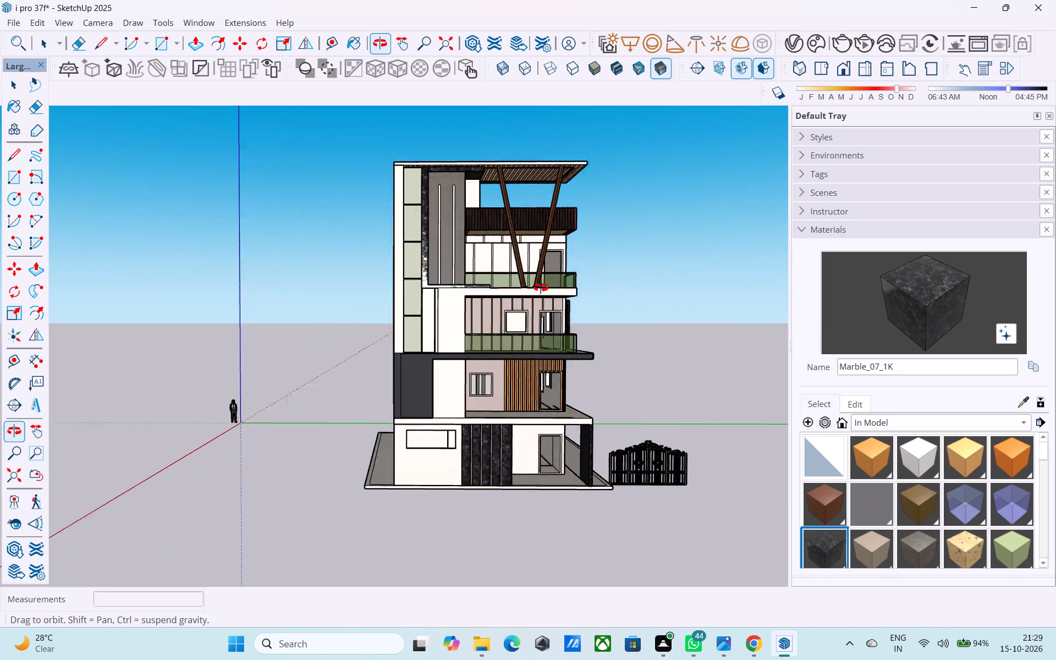
middle_drag(541, 288, 459, 230)
scroll(457, 240, down, 2)
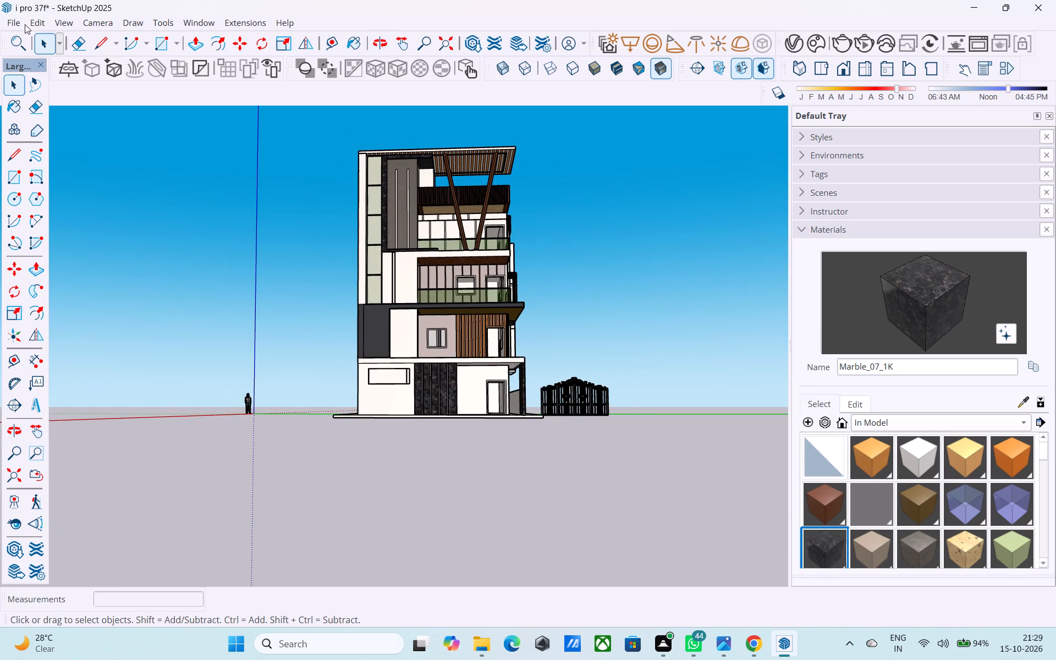
Import the porta+4 door model from the Downloads folder.
click(20, 20)
click(37, 219)
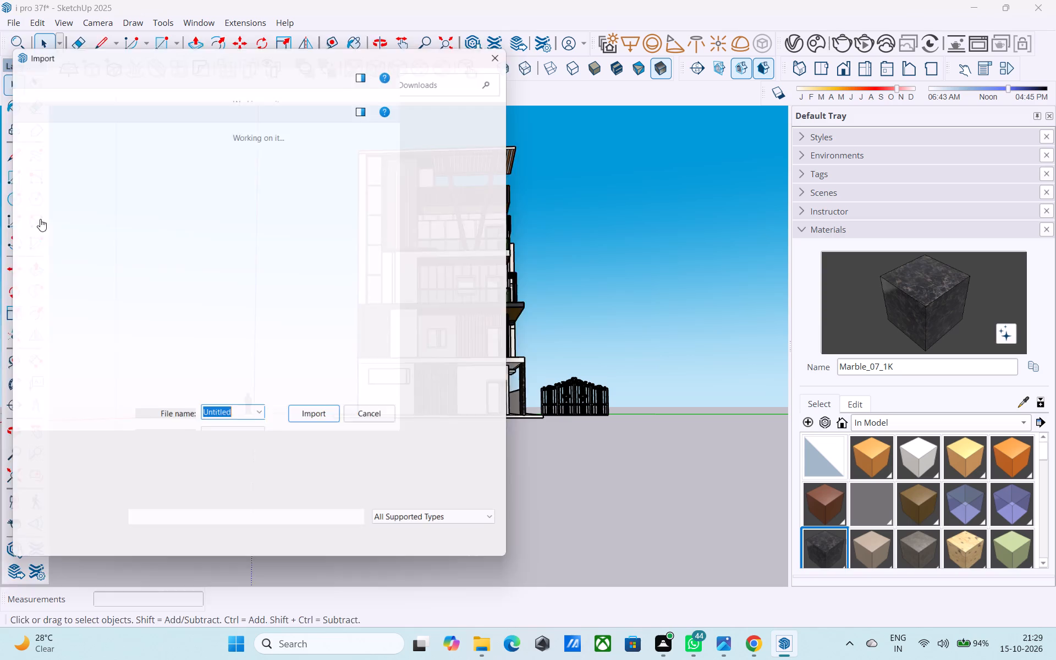
scroll(231, 253, down, 1)
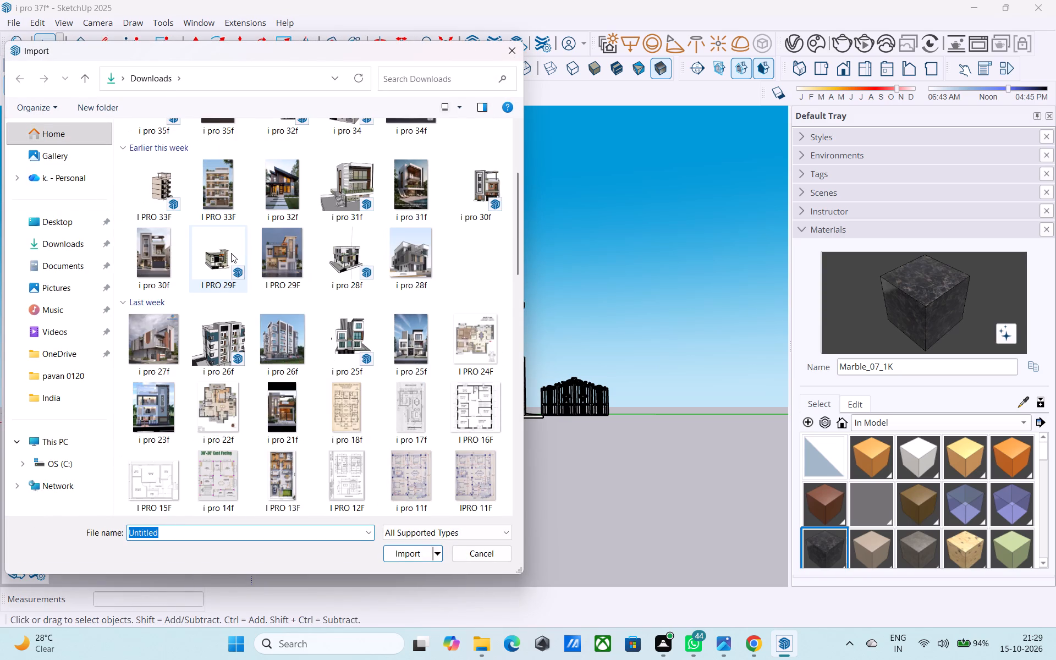
scroll(231, 253, down, 4)
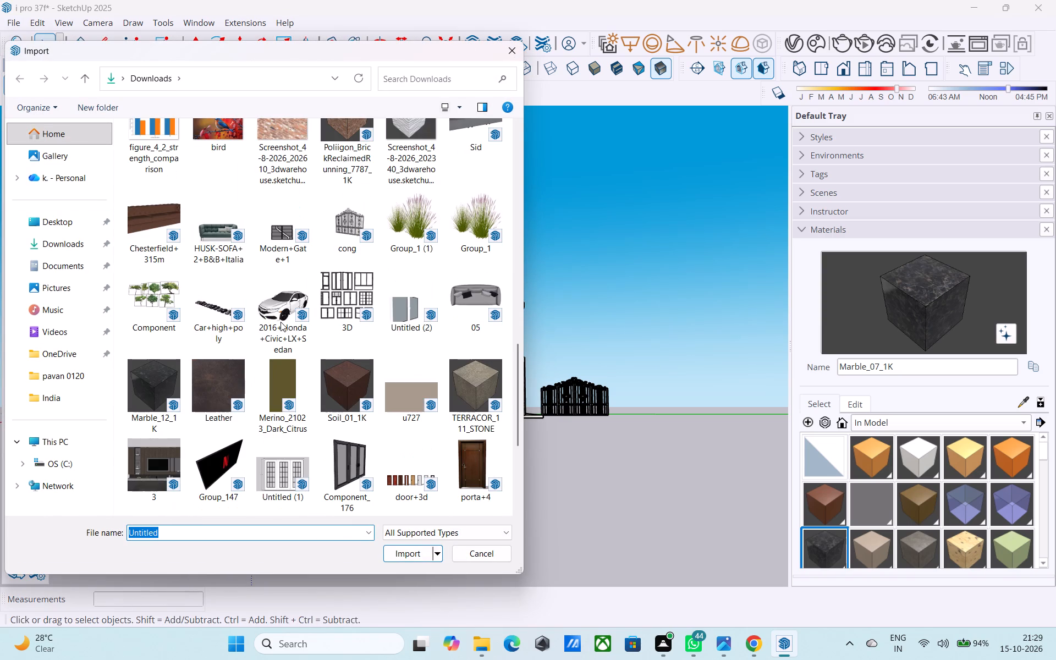
click(466, 463)
click(413, 549)
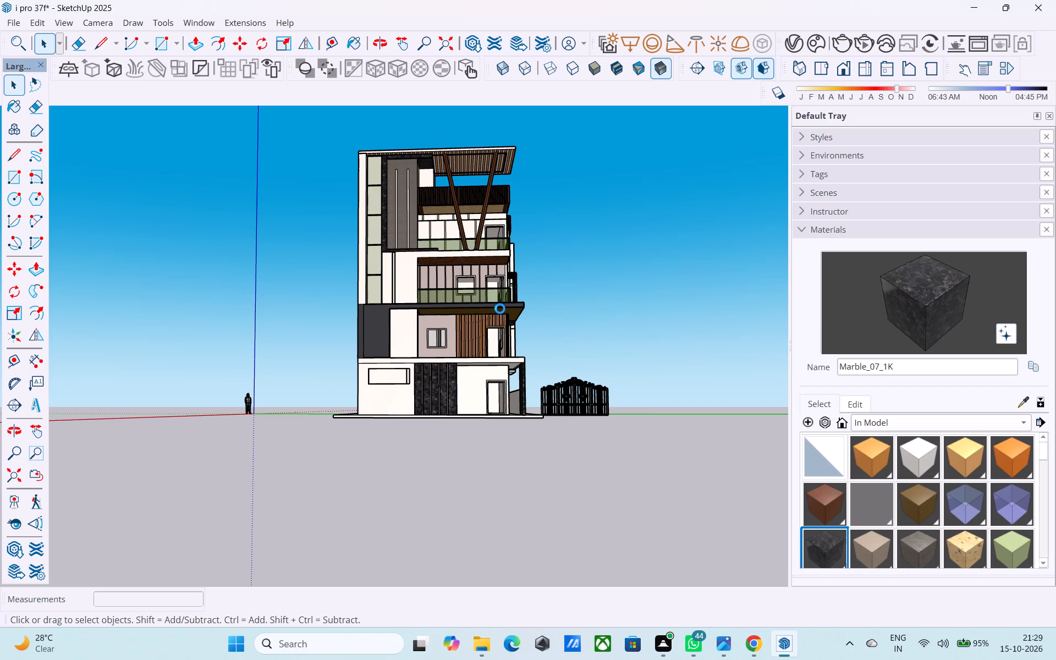
Save the model, purging its unused components, materials and styles.
key(ctrl+s)
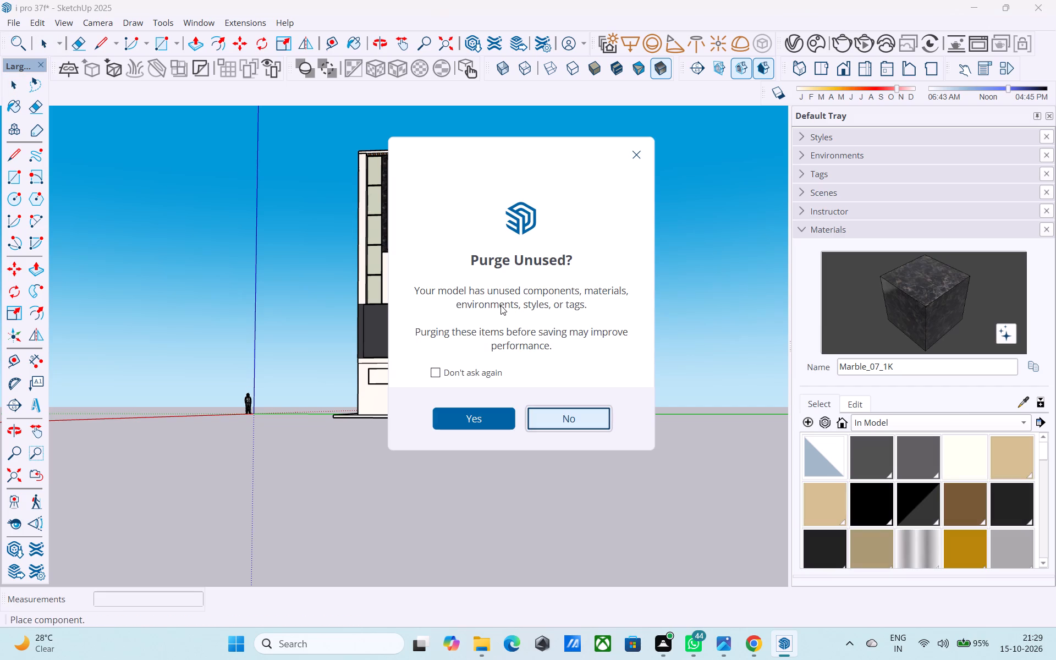
click(487, 414)
Place the imported wooden door on the ground in front of the house, near the entrance gate.
middle_drag(509, 283, 501, 389)
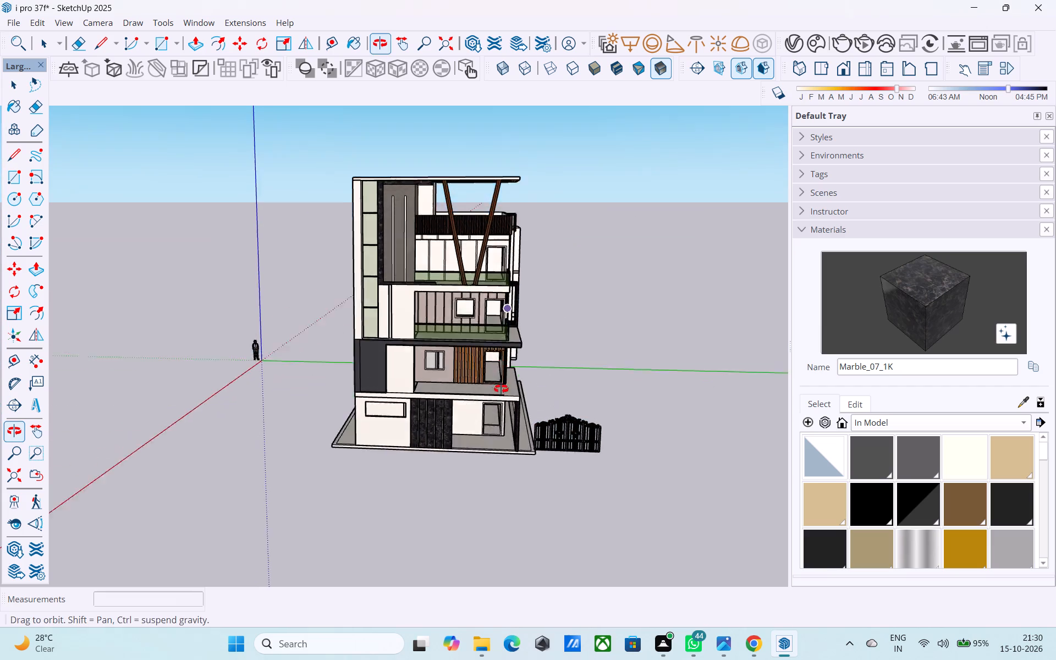
middle_drag(501, 389, 504, 404)
scroll(503, 405, down, 4)
scroll(532, 505, up, 10)
click(510, 467)
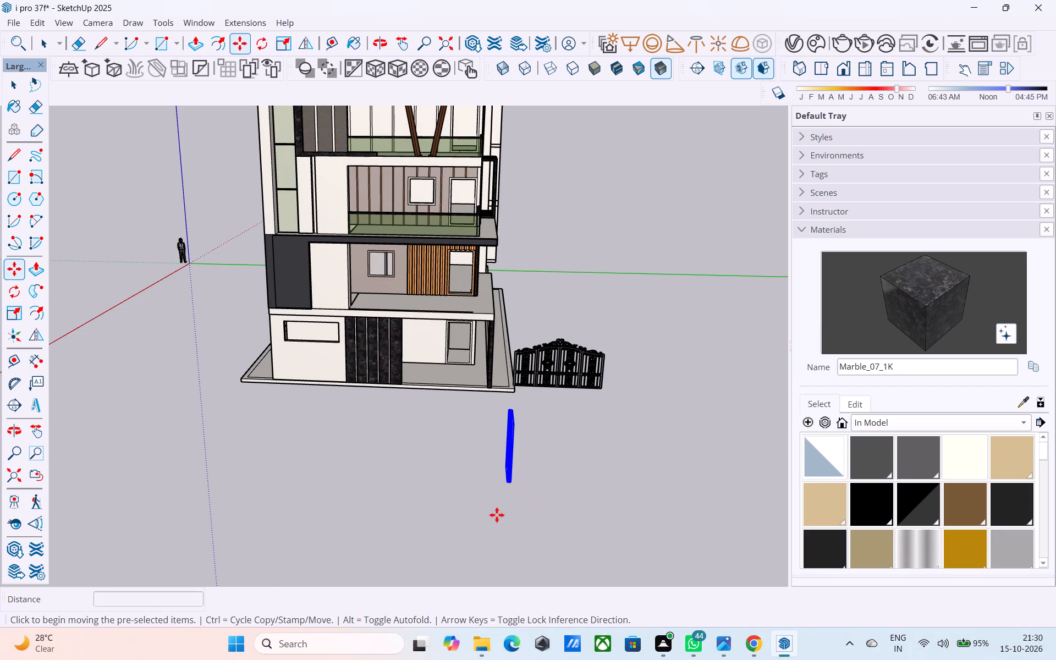
Rotate the imported door about 86.5 degrees around the vertical axis so it faces outward like the front facade.
middle_drag(498, 503, 481, 555)
key(q)
scroll(488, 549, up, 7)
click(460, 546)
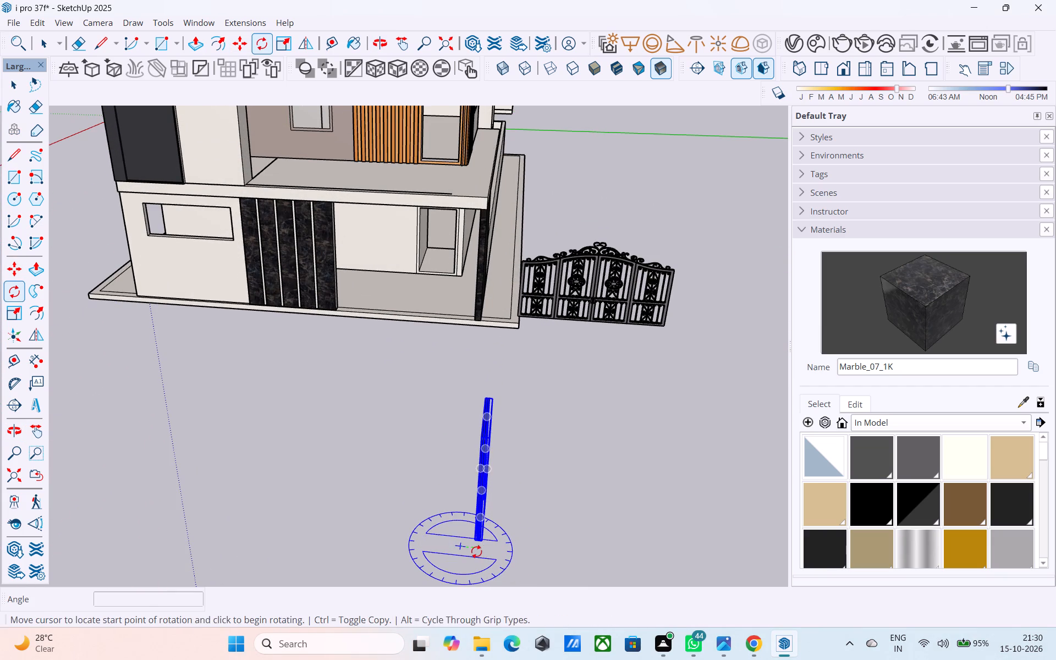
click(494, 552)
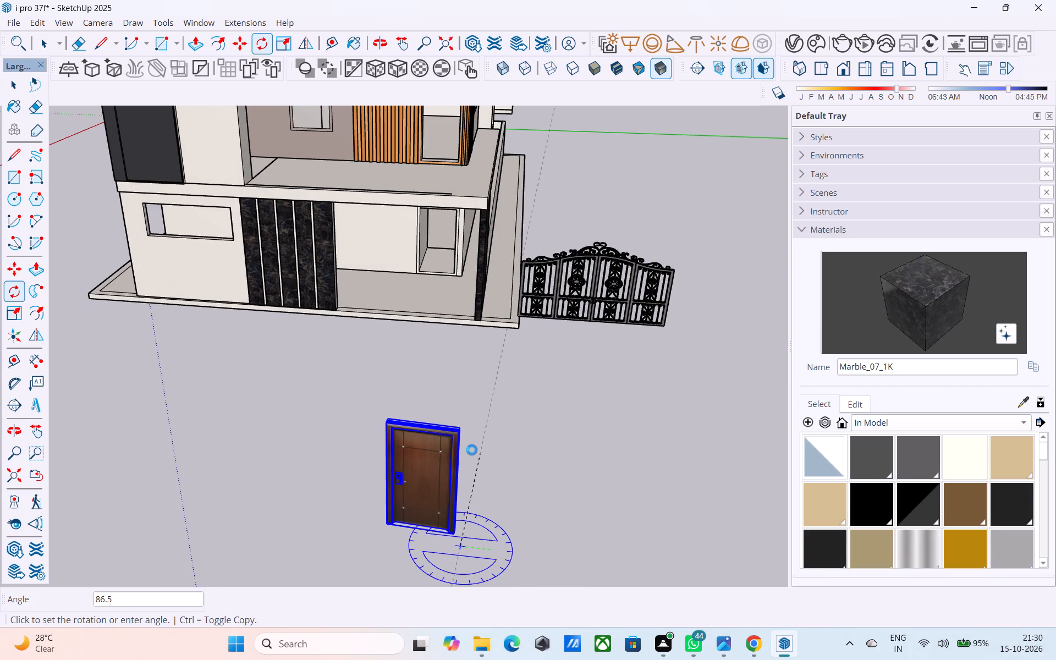
click(471, 449)
Inside the ground-floor wall group, push the interior wall face behind the front doorway by about 6' 2 1/2" to thin the wall.
middle_drag(441, 394, 466, 348)
middle_drag(446, 301, 457, 260)
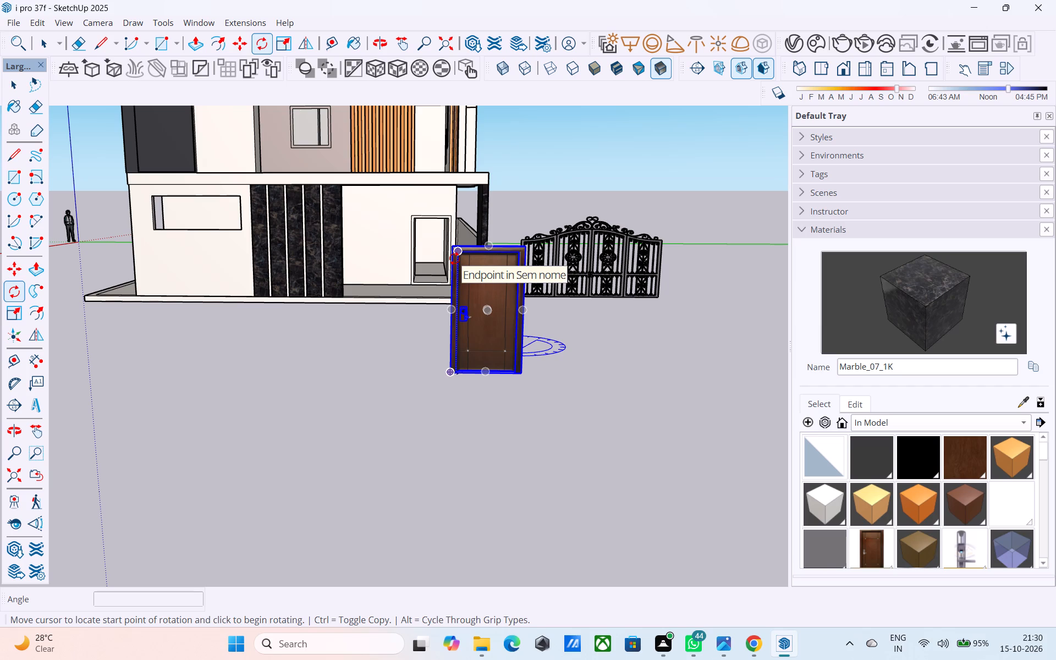
scroll(454, 246, down, 3)
middle_drag(451, 238, 452, 207)
middle_drag(452, 206, 419, 241)
scroll(416, 242, up, 7)
key(space)
middle_drag(353, 277, 379, 286)
scroll(379, 286, up, 6)
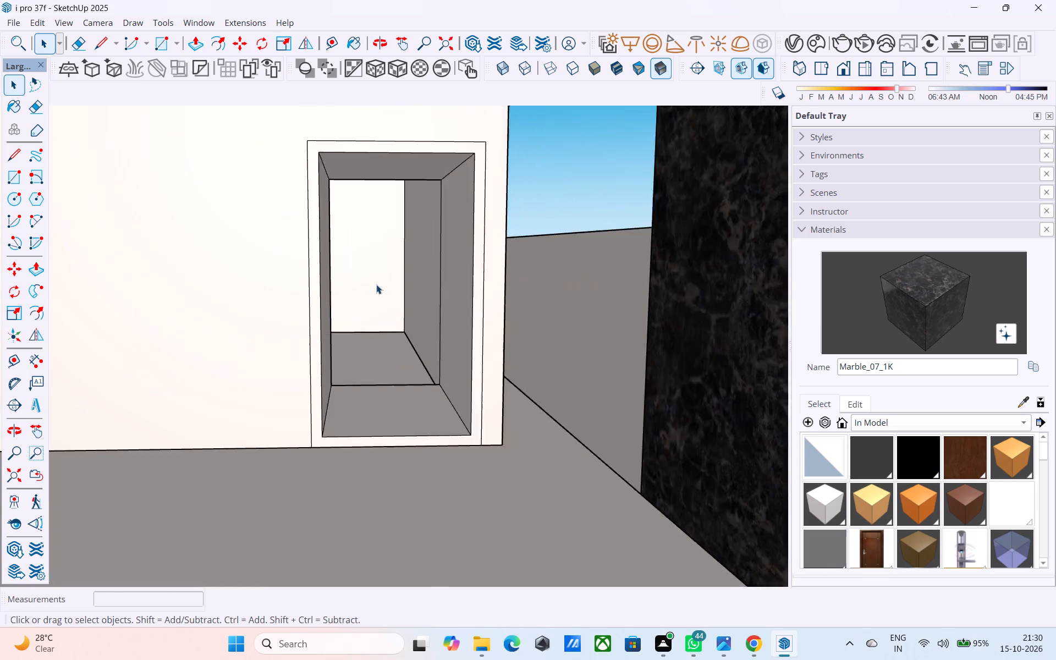
scroll(376, 284, up, 4)
scroll(332, 271, up, 10)
middle_drag(289, 265, 509, 315)
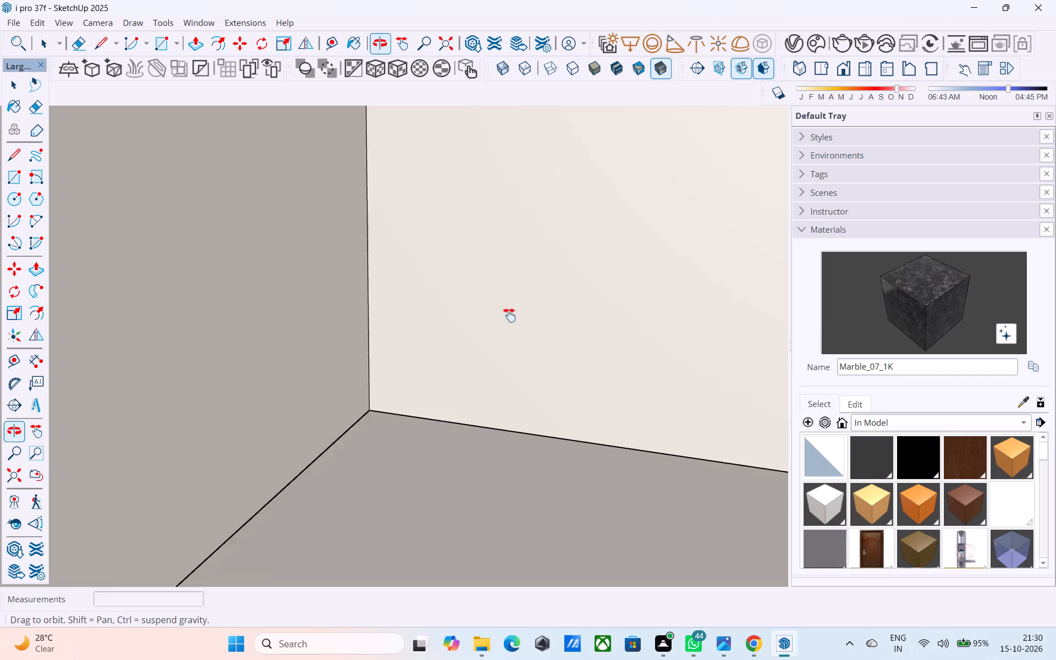
middle_drag(509, 315, 312, 292)
shift+middle_drag(701, 420, 562, 351)
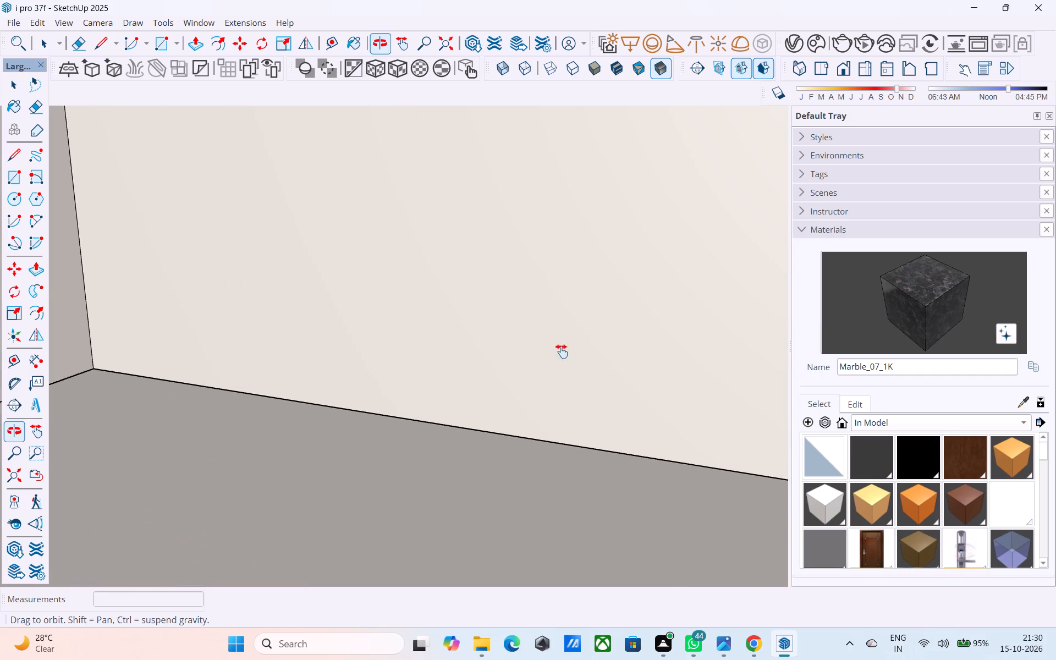
shift+middle_drag(562, 351, 204, 339)
shift+middle_drag(615, 401, 645, 392)
click(679, 397)
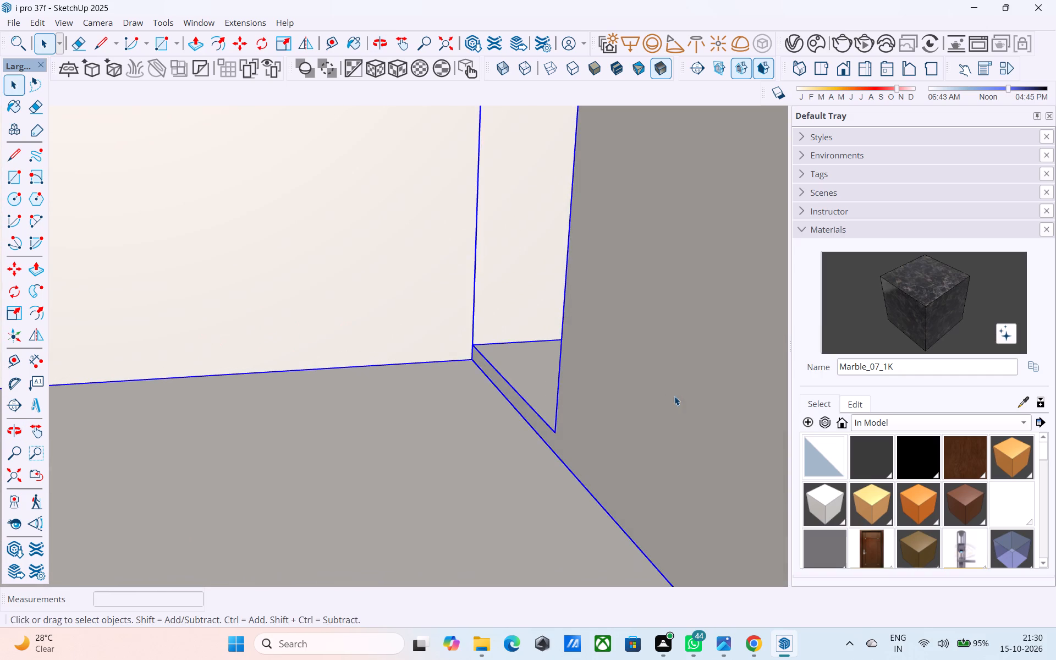
middle_drag(629, 386, 693, 387)
double_click(725, 362)
middle_drag(645, 355, 712, 359)
click(665, 342)
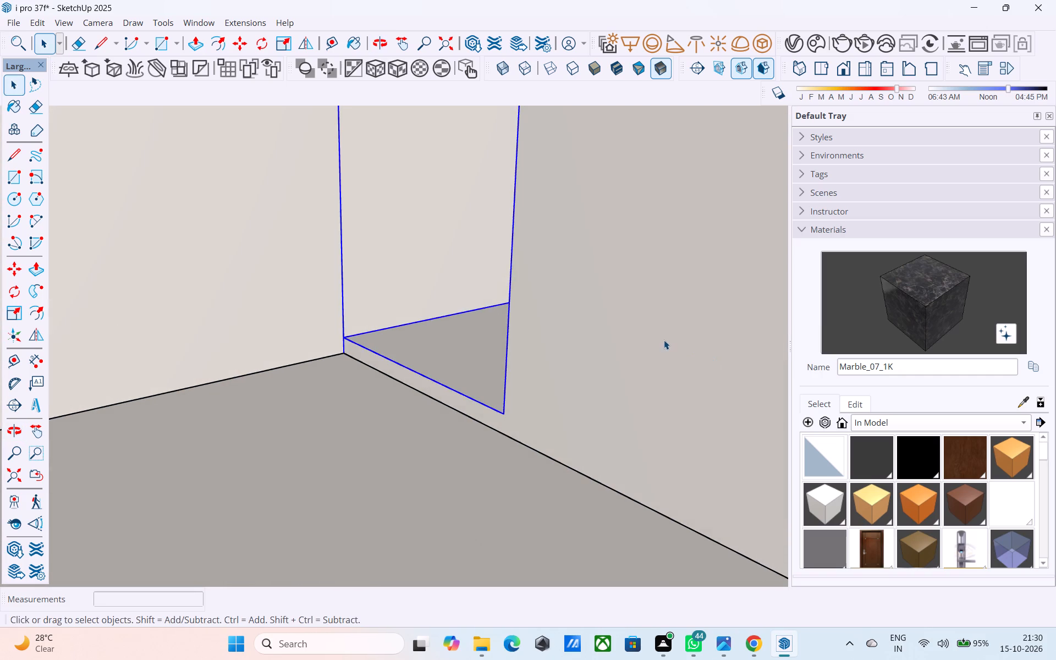
shift+middle_drag(640, 341, 725, 356)
double_click(609, 349)
click(592, 346)
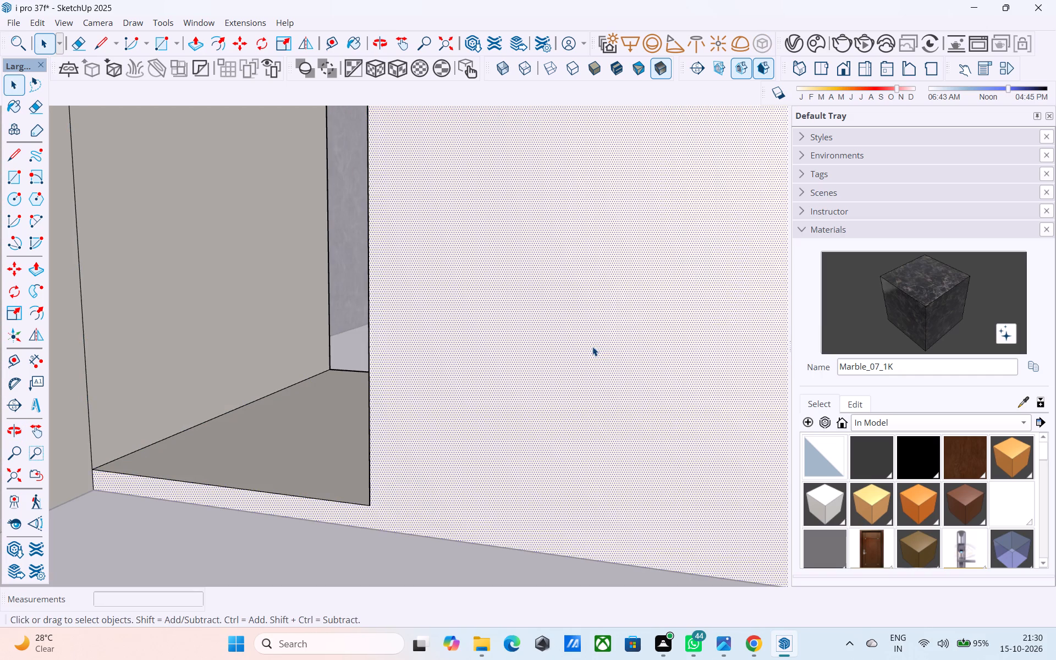
scroll(592, 346, down, 1)
key(p)
click(592, 343)
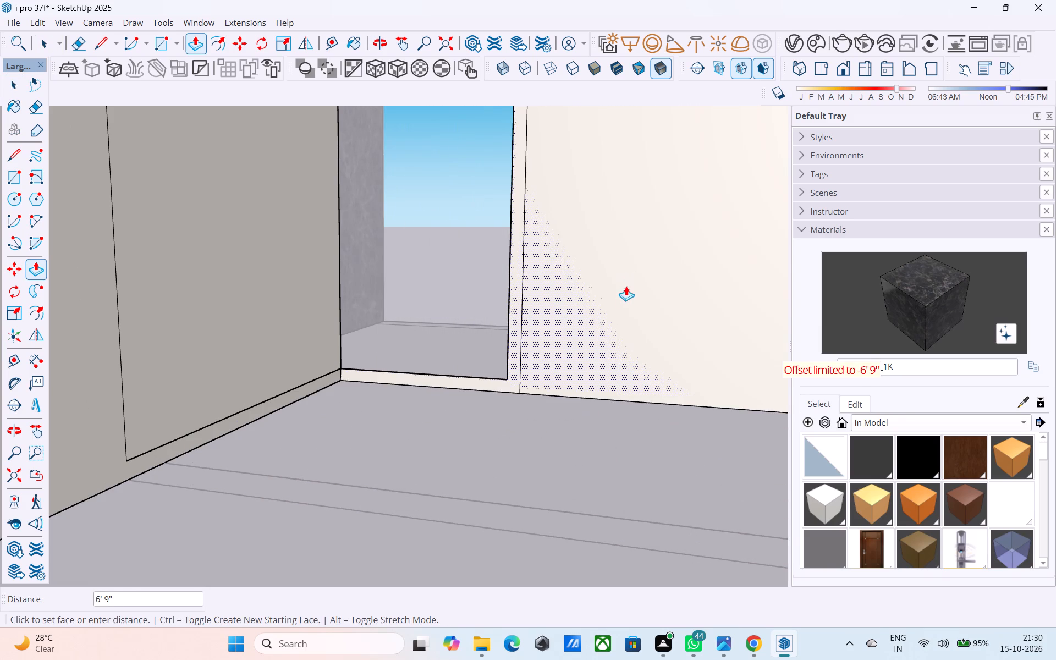
click(627, 293)
middle_drag(526, 294, 537, 350)
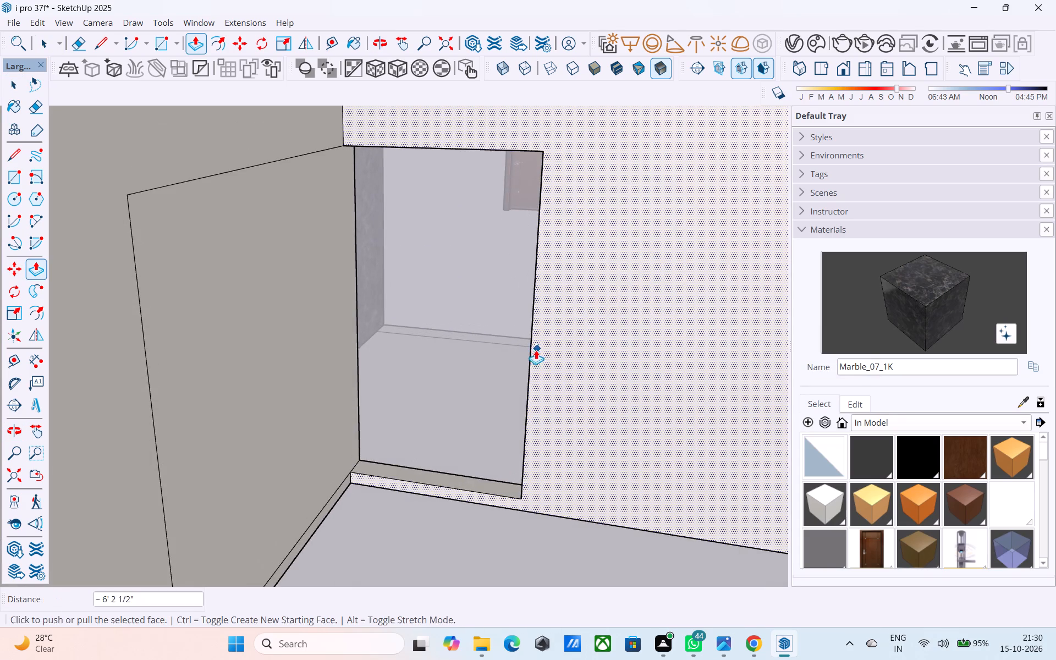
scroll(517, 339, up, 17)
middle_drag(493, 335, 1055, 325)
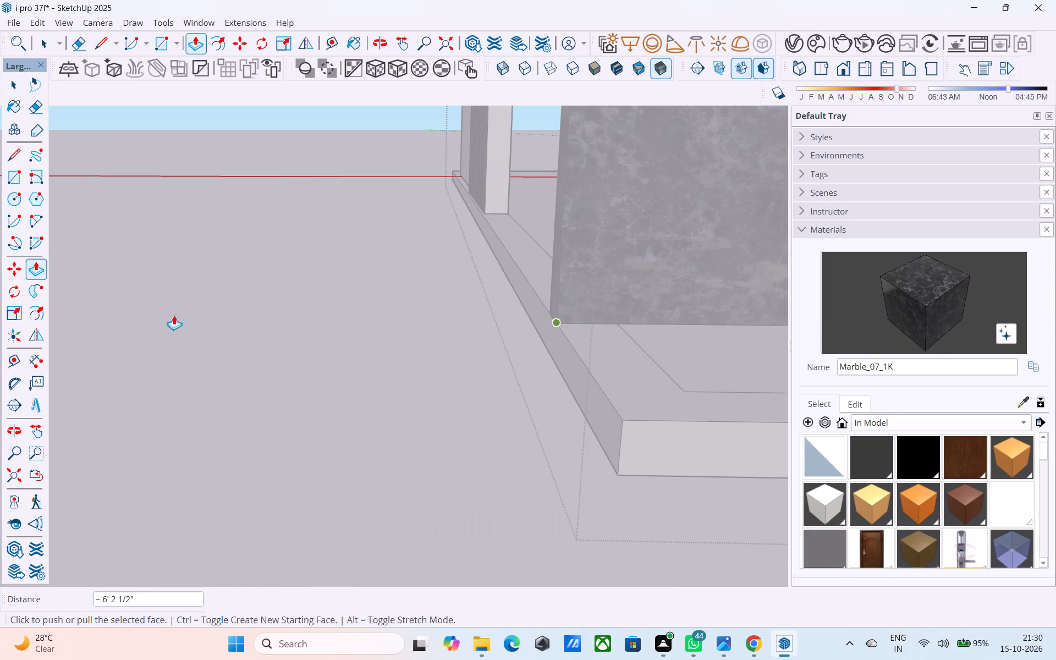
middle_drag(157, 315, 439, 325)
scroll(419, 335, down, 19)
key(space)
scroll(421, 354, down, 4)
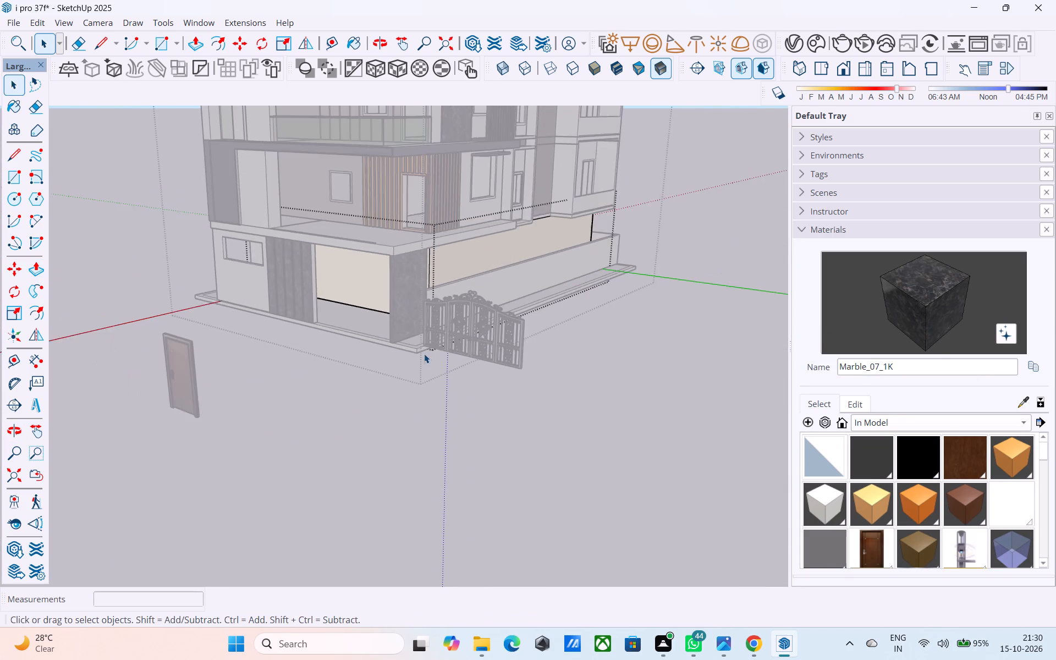
click(580, 355)
middle_drag(271, 323, 426, 324)
scroll(460, 329, down, 4)
click(542, 355)
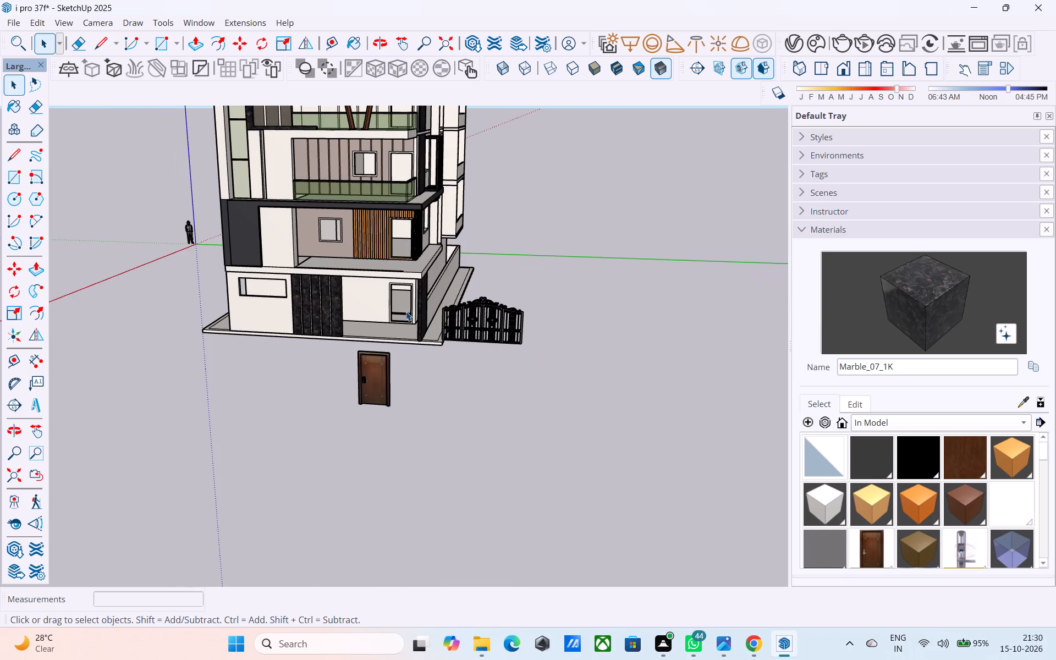
Copy the imported wooden door by its frame's lower corner, about 33 feet over, to the ground-floor front doorway.
middle_drag(406, 311, 446, 327)
click(422, 416)
middle_drag(413, 416, 448, 410)
scroll(448, 410, up, 5)
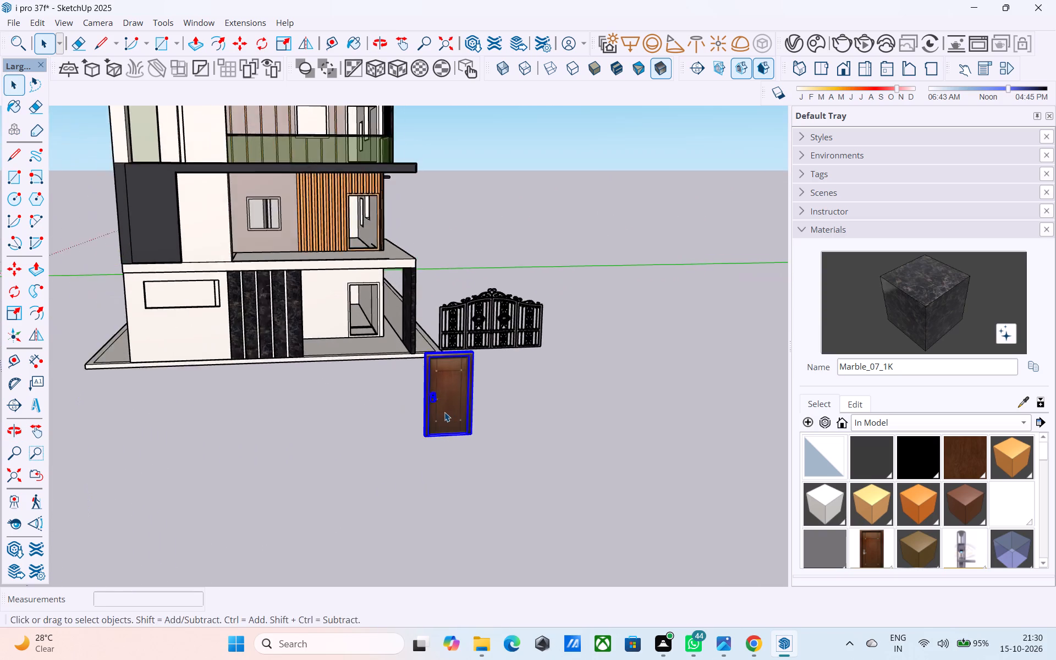
scroll(444, 412, up, 3)
key(m)
middle_drag(418, 419, 475, 421)
scroll(462, 444, up, 11)
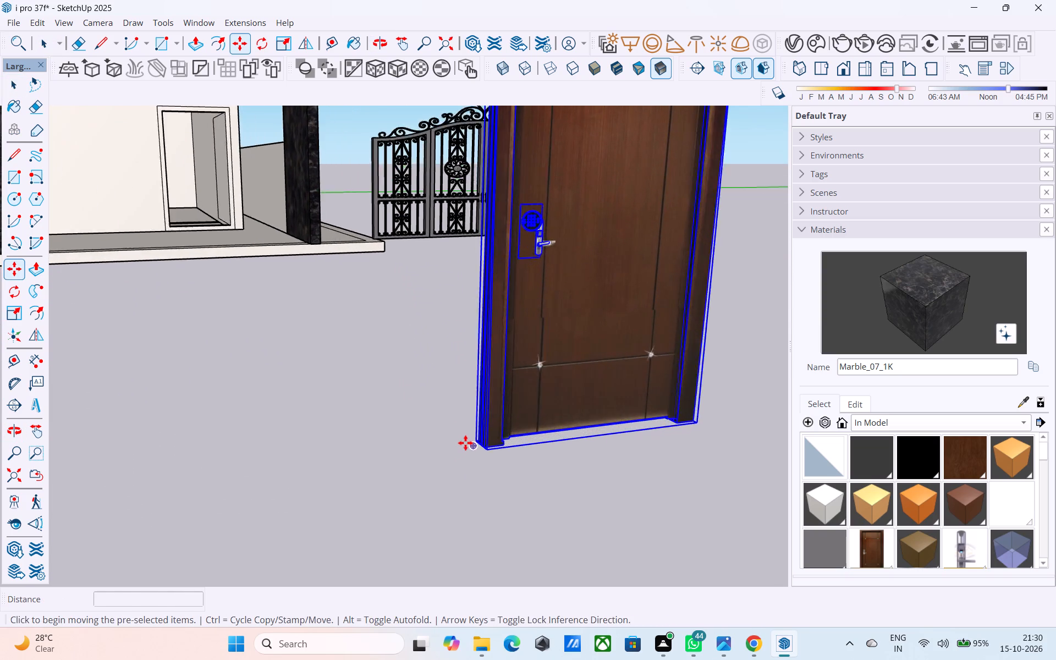
scroll(465, 443, up, 9)
click(489, 445)
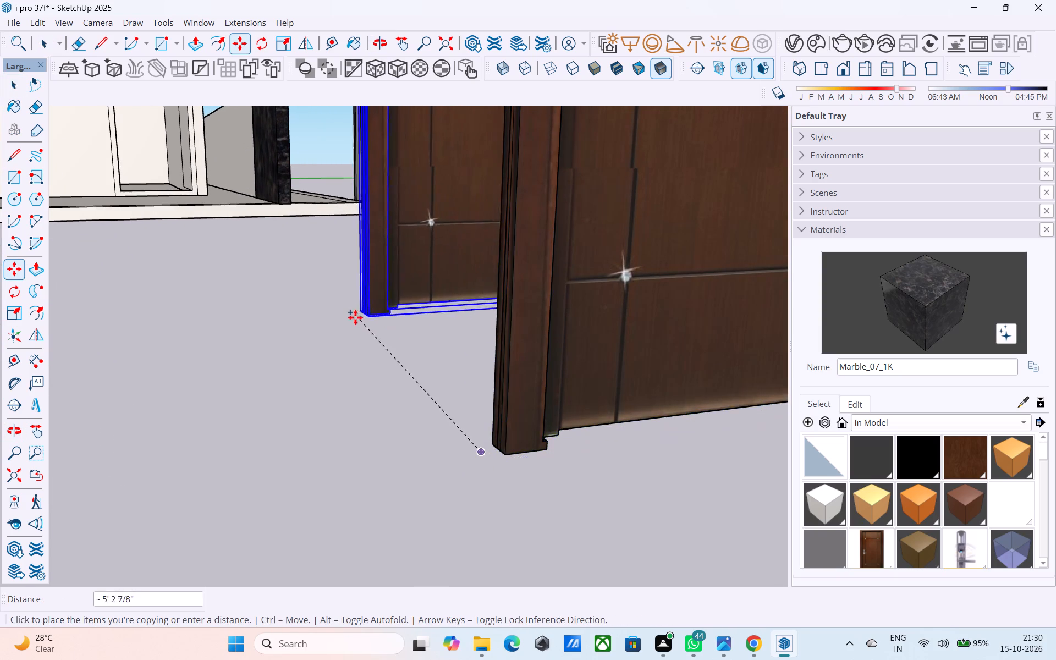
scroll(354, 317, down, 11)
middle_drag(350, 312, 500, 363)
scroll(321, 309, up, 16)
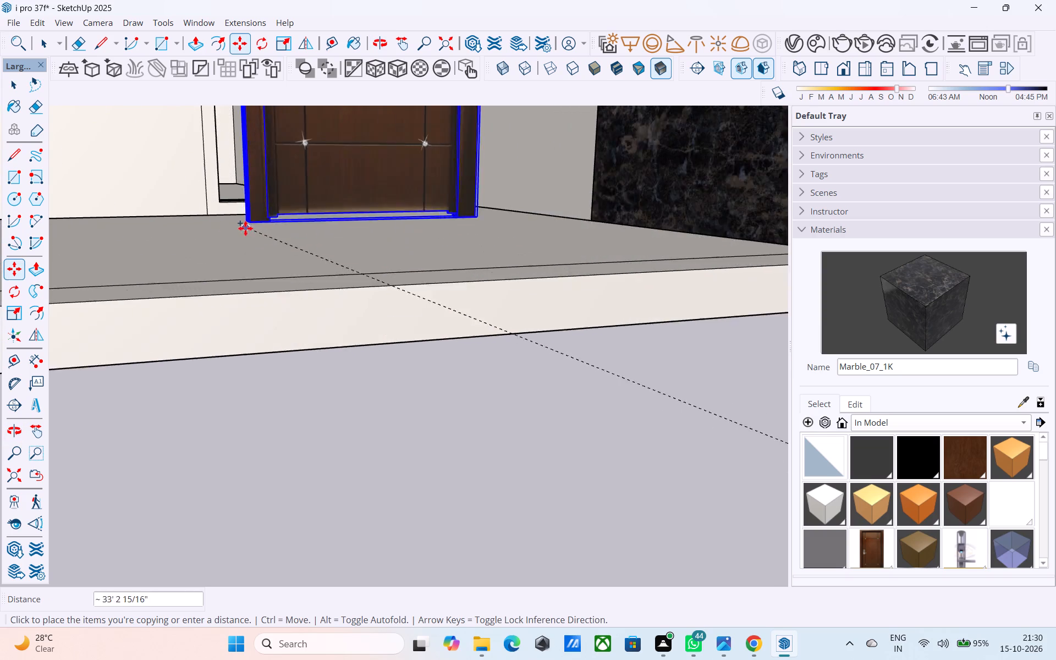
scroll(245, 228, up, 16)
click(193, 209)
Shift the copied door about 4 inches by its lower frame corner to bring it against the ground-floor doorway's edge.
middle_drag(193, 209, 251, 246)
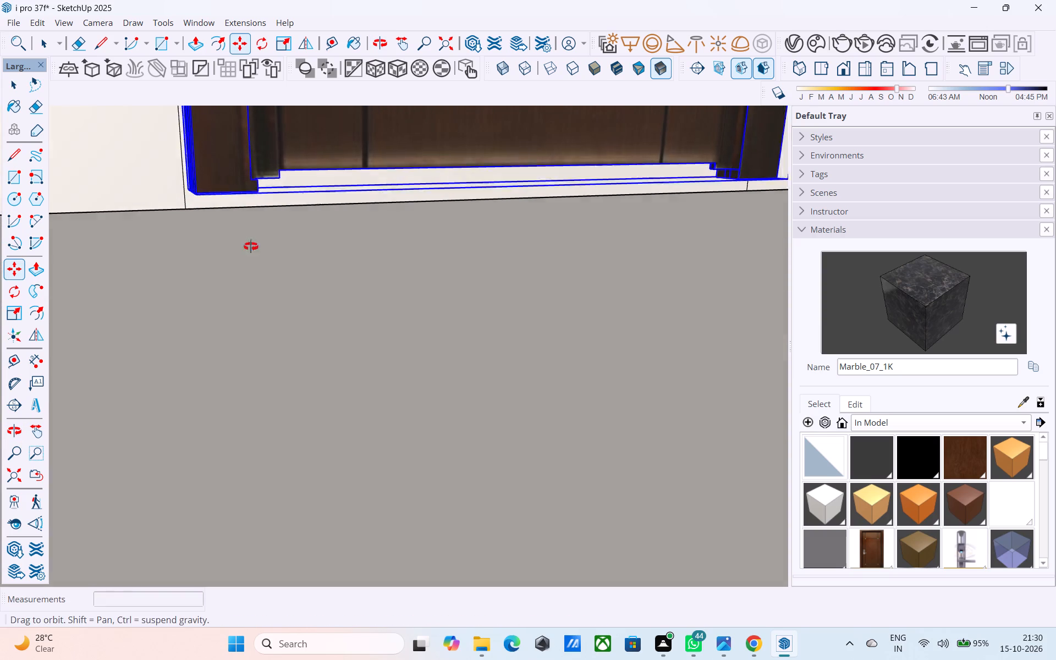
middle_drag(251, 246, 383, 286)
click(219, 243)
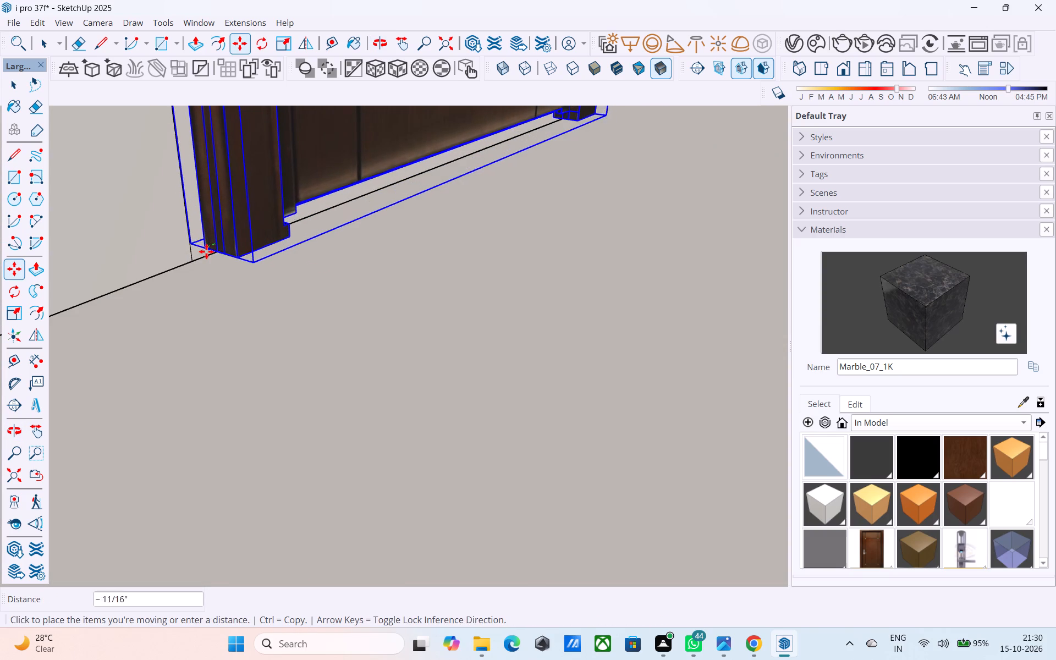
scroll(193, 264, up, 11)
middle_drag(199, 261, 319, 211)
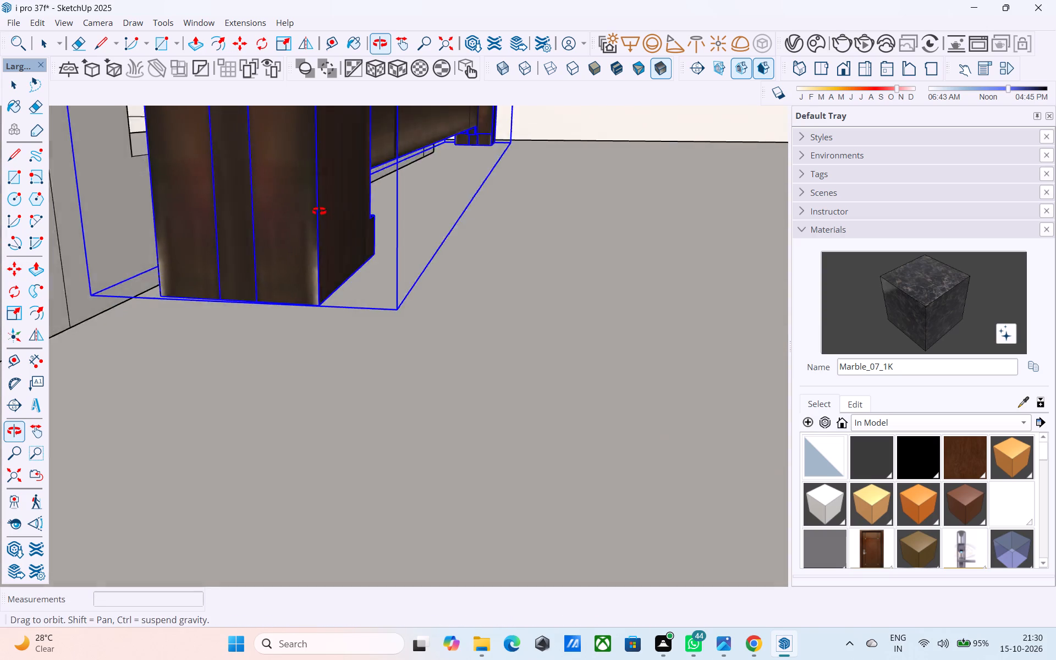
middle_drag(319, 211, 465, 188)
scroll(308, 249, up, 5)
click(271, 292)
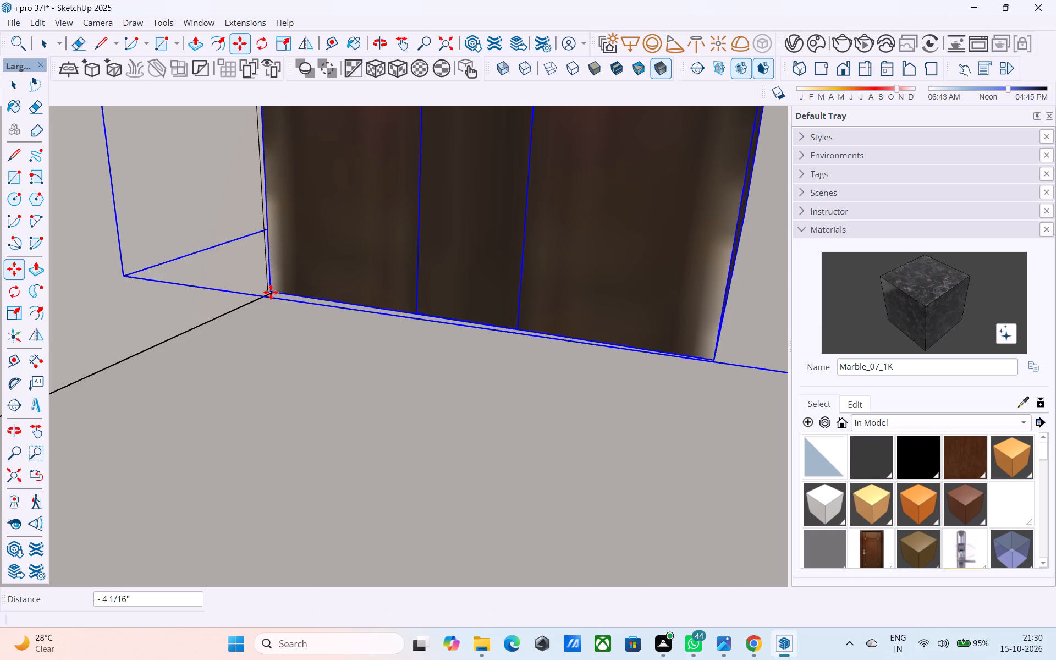
Move the copied door so its frame's lower back corner meets the ground-floor doorway's bottom corner at floor level.
middle_drag(337, 275, 501, 144)
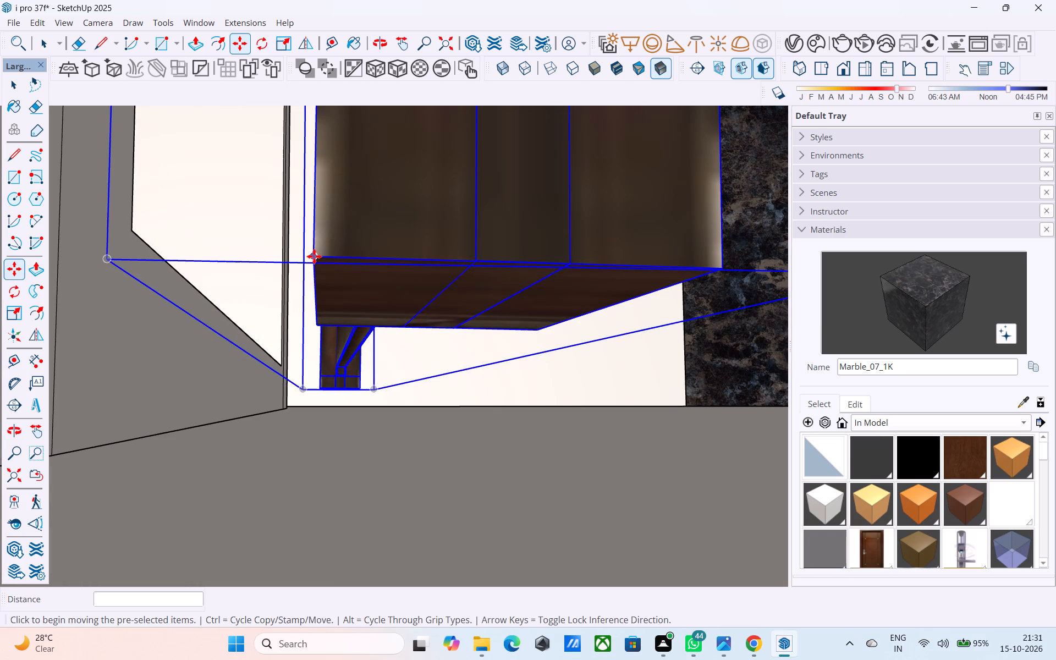
click(314, 256)
middle_drag(65, 441, 159, 416)
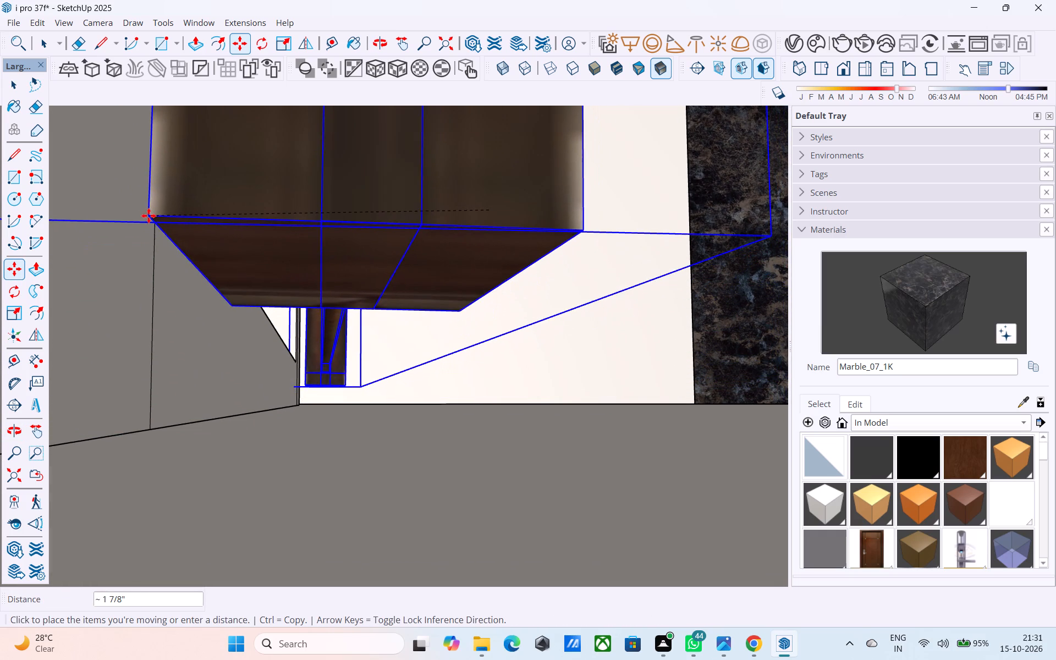
middle_drag(288, 229, 188, 289)
scroll(189, 285, down, 4)
middle_drag(199, 283, 471, 248)
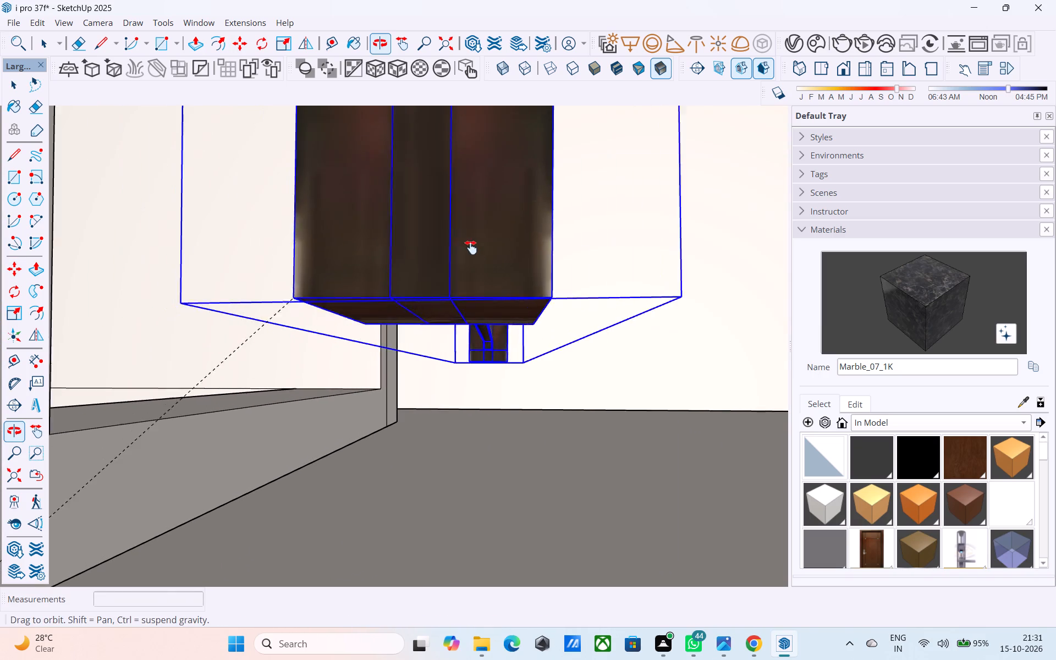
middle_drag(471, 248, 473, 247)
scroll(405, 309, down, 1)
middle_drag(265, 325, 552, 290)
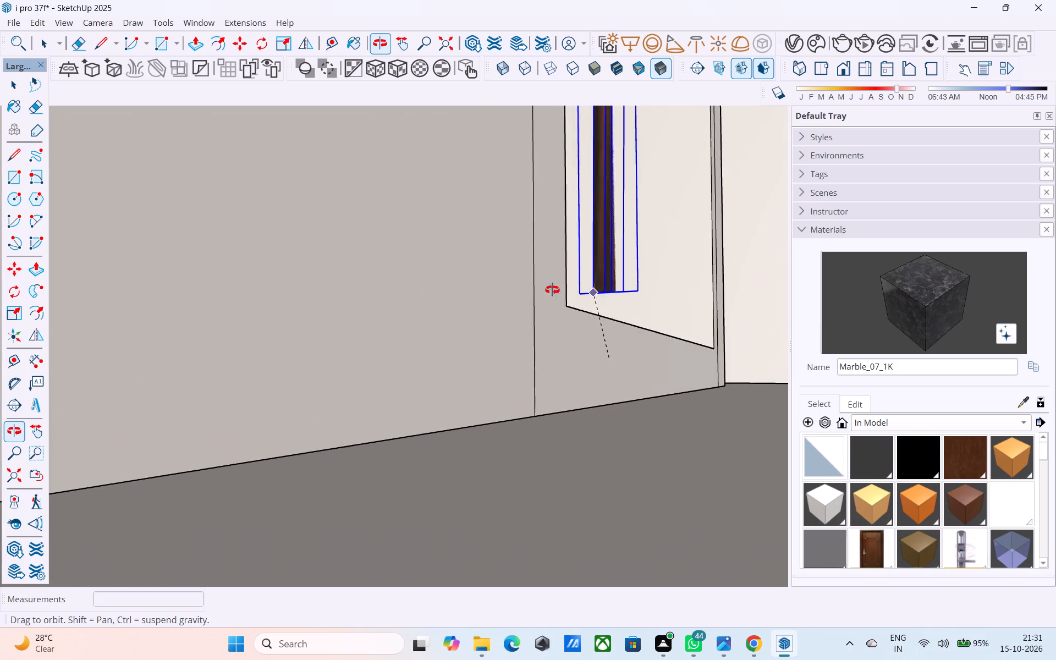
middle_drag(552, 290, 490, 327)
middle_drag(583, 324, 434, 349)
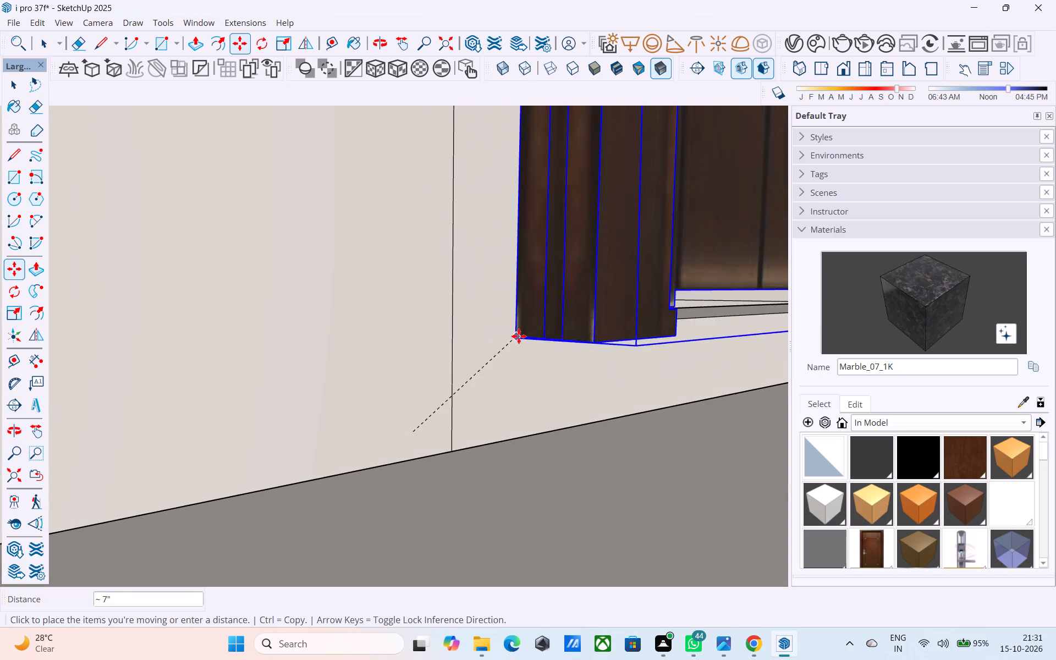
click(531, 325)
click(531, 329)
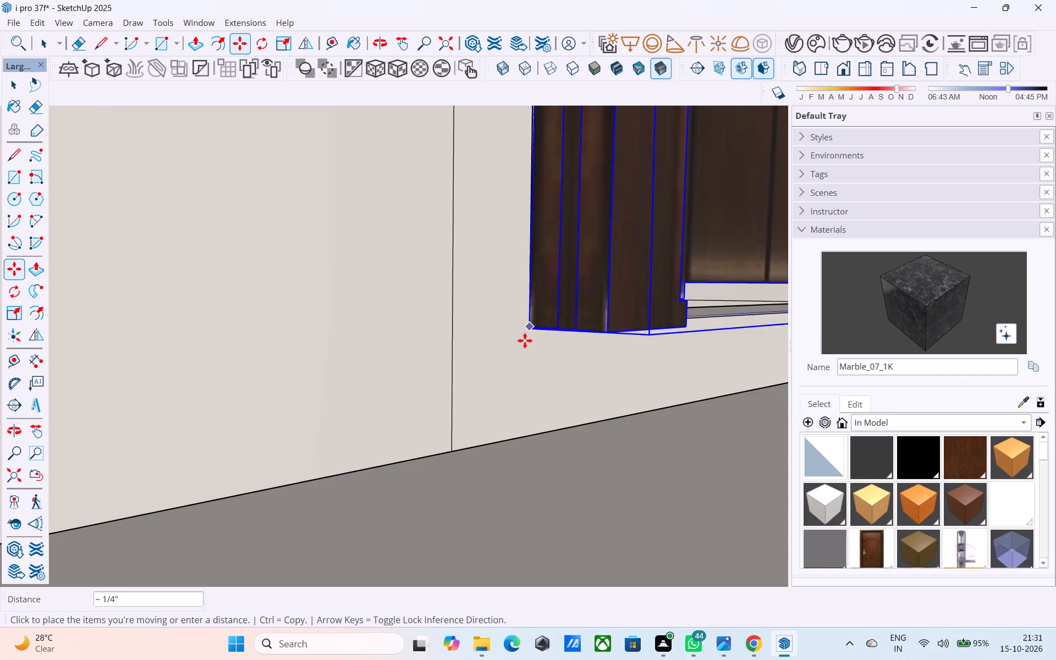
click(455, 450)
Scale the ground-floor door to fill its opening, raising its top edge slightly and widening it by a factor of about 1.03.
middle_drag(455, 449, 263, 414)
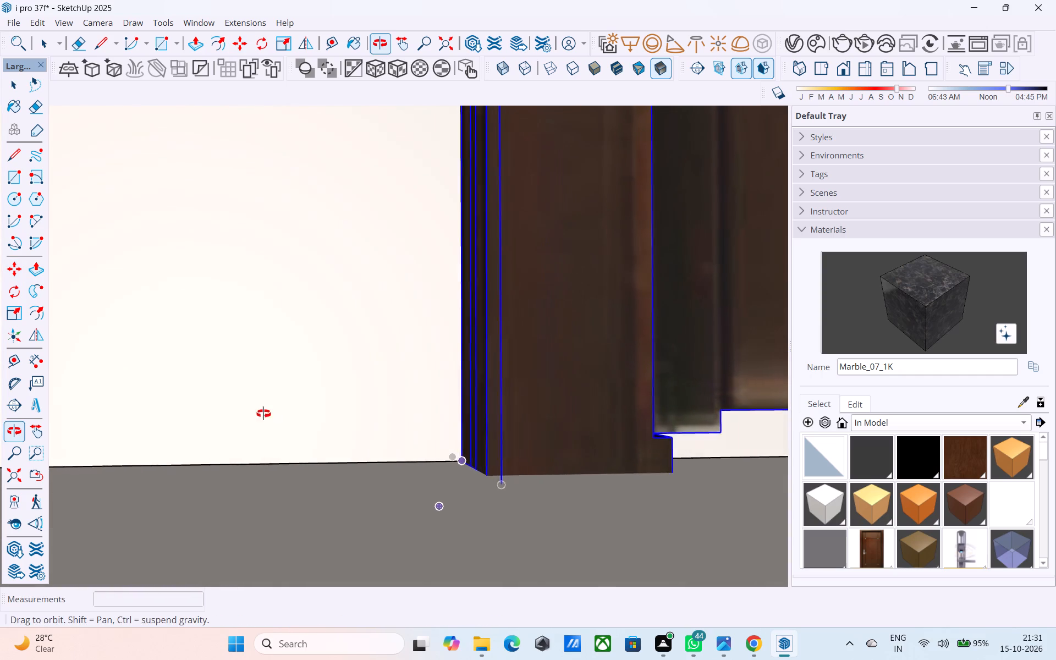
middle_drag(263, 414, 259, 413)
scroll(251, 405, down, 20)
scroll(251, 405, down, 8)
middle_drag(428, 321, 404, 408)
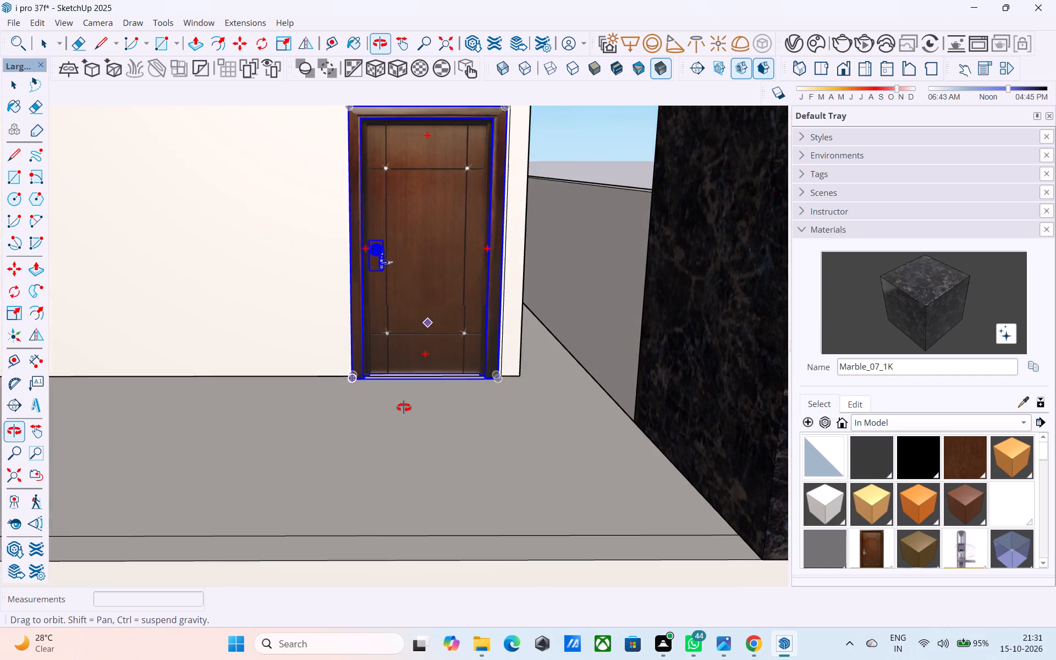
middle_drag(404, 408, 403, 411)
scroll(413, 370, down, 4)
middle_drag(413, 365, 391, 472)
scroll(413, 361, up, 1)
key(space)
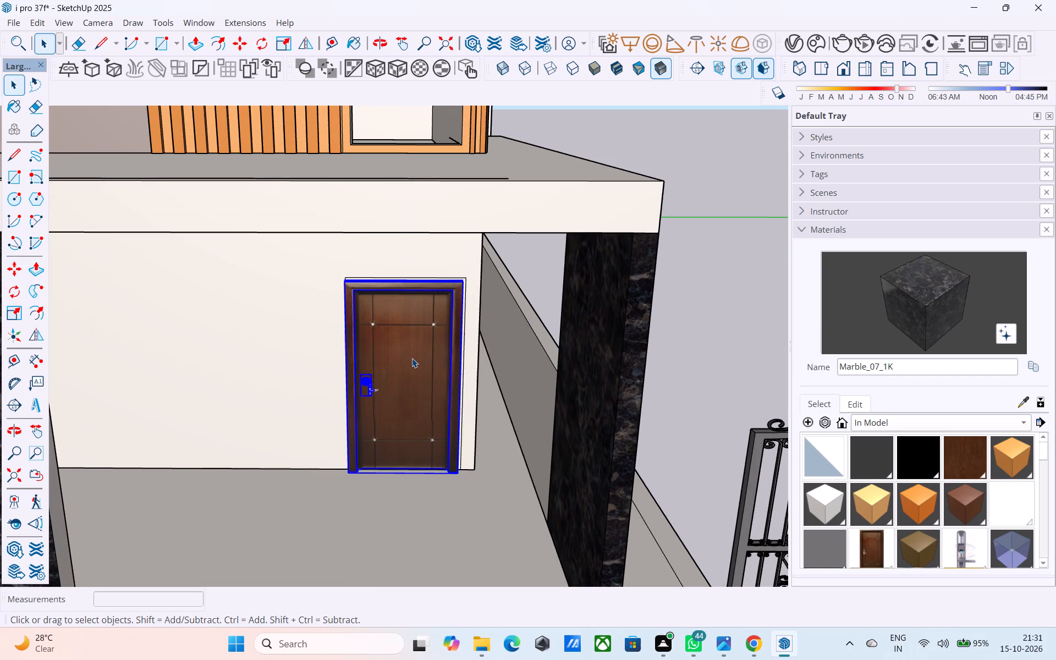
key(s)
scroll(421, 295, up, 7)
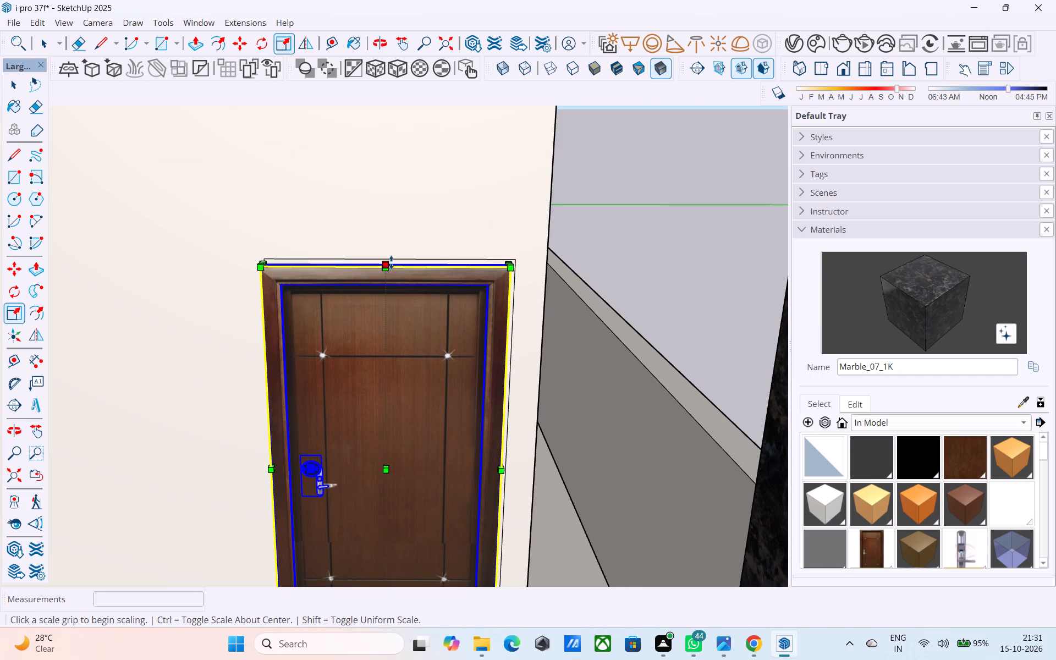
drag(391, 262, 397, 265)
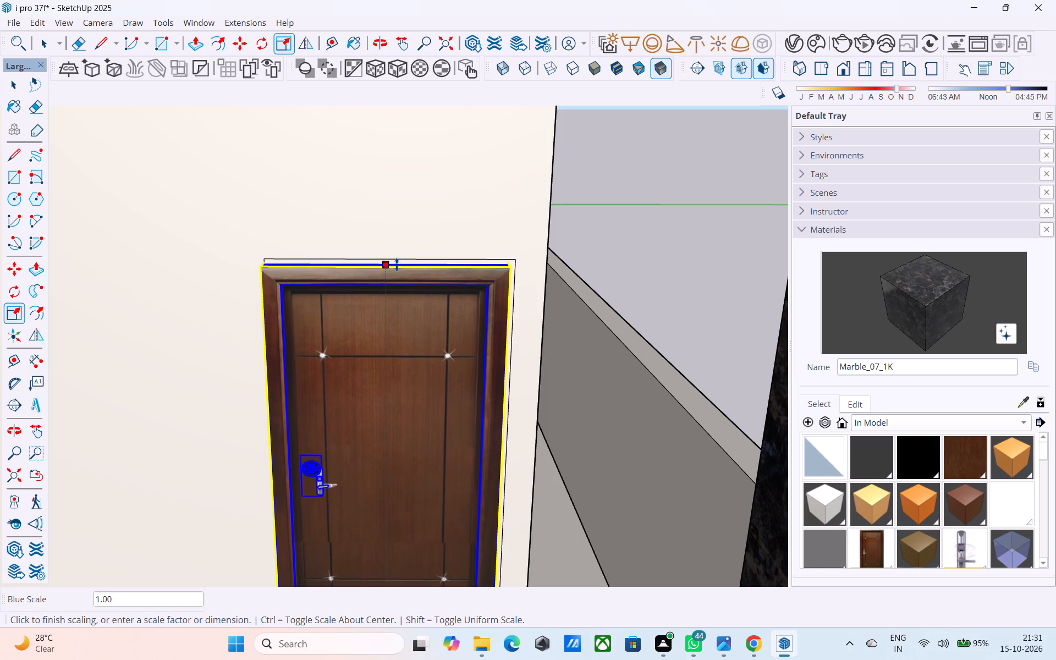
drag(397, 265, 397, 258)
middle_drag(476, 293, 403, 236)
scroll(520, 496, up, 4)
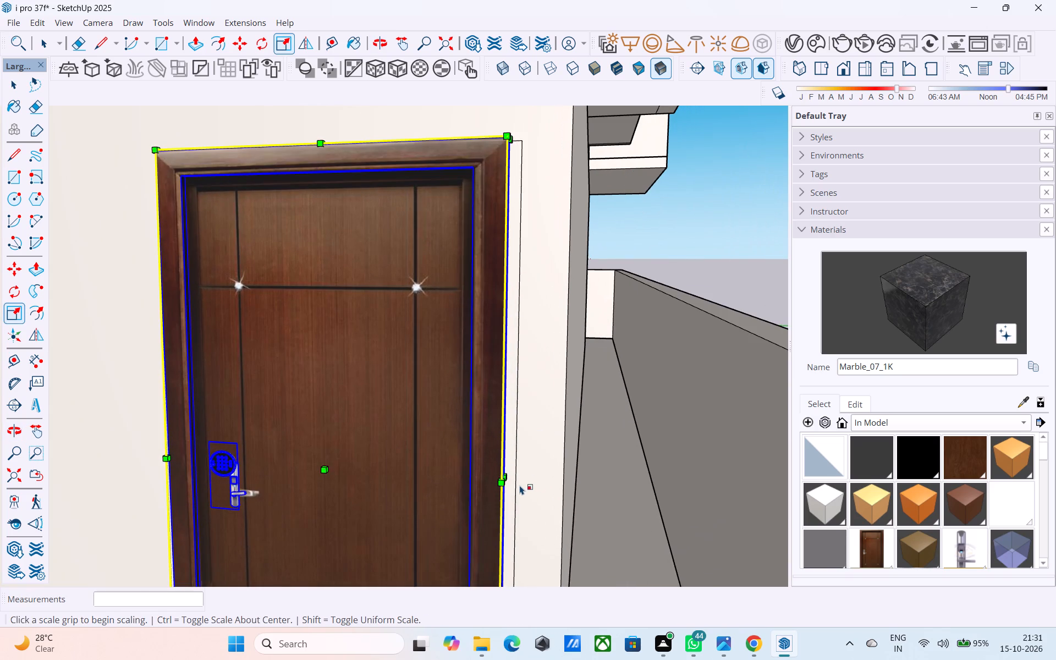
drag(508, 477, 516, 476)
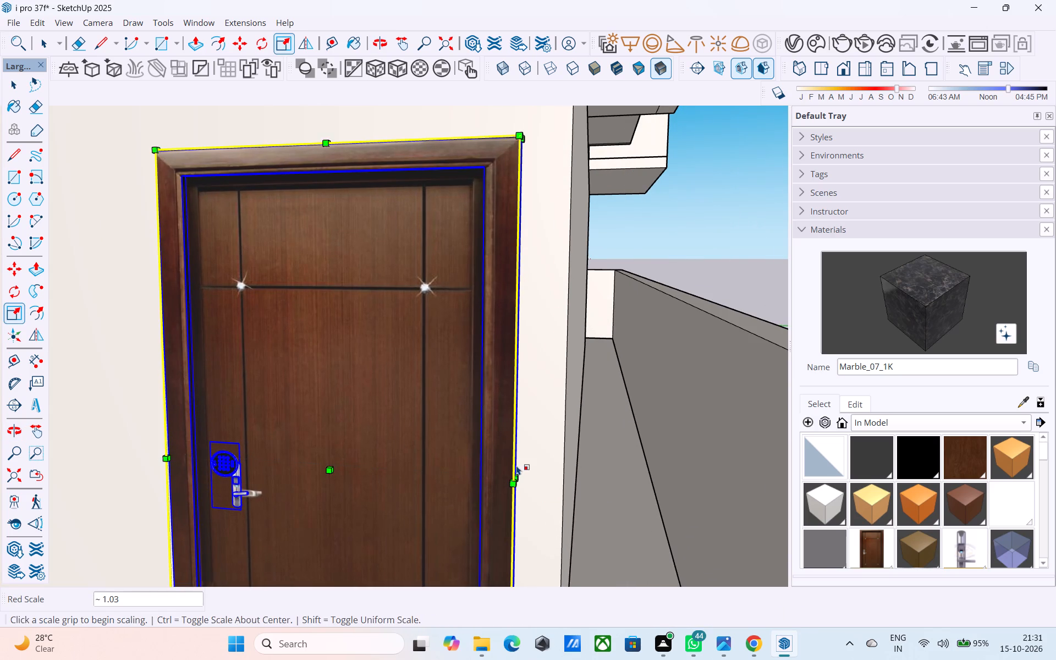
scroll(516, 465, down, 20)
key(space)
middle_drag(637, 399, 673, 391)
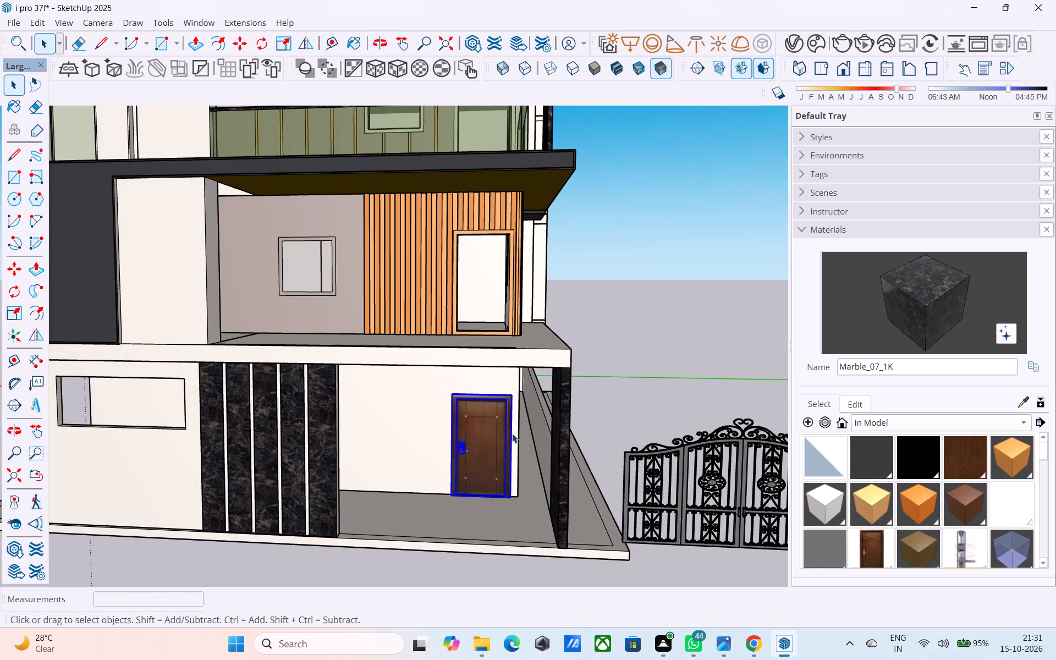
Copy the fitted door up about 11' 1" into the first-floor doorway in the wooden slat wall, aligned at its bottom corner.
click(498, 432)
middle_drag(443, 447, 516, 439)
key(m)
scroll(457, 509, up, 9)
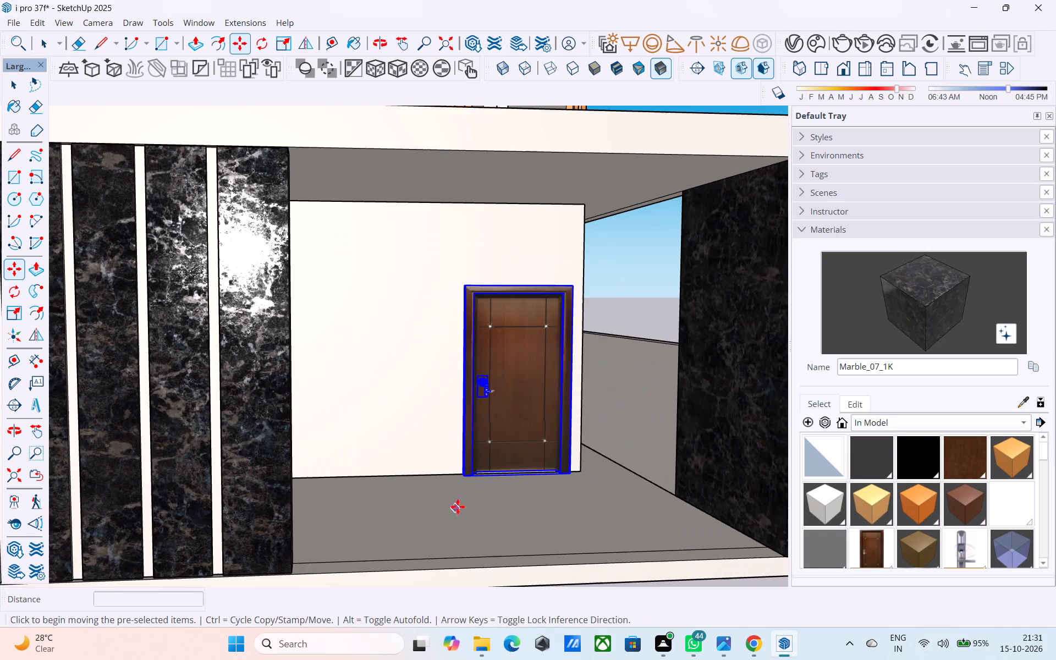
click(461, 481)
scroll(486, 249, down, 4)
middle_drag(483, 252, 428, 457)
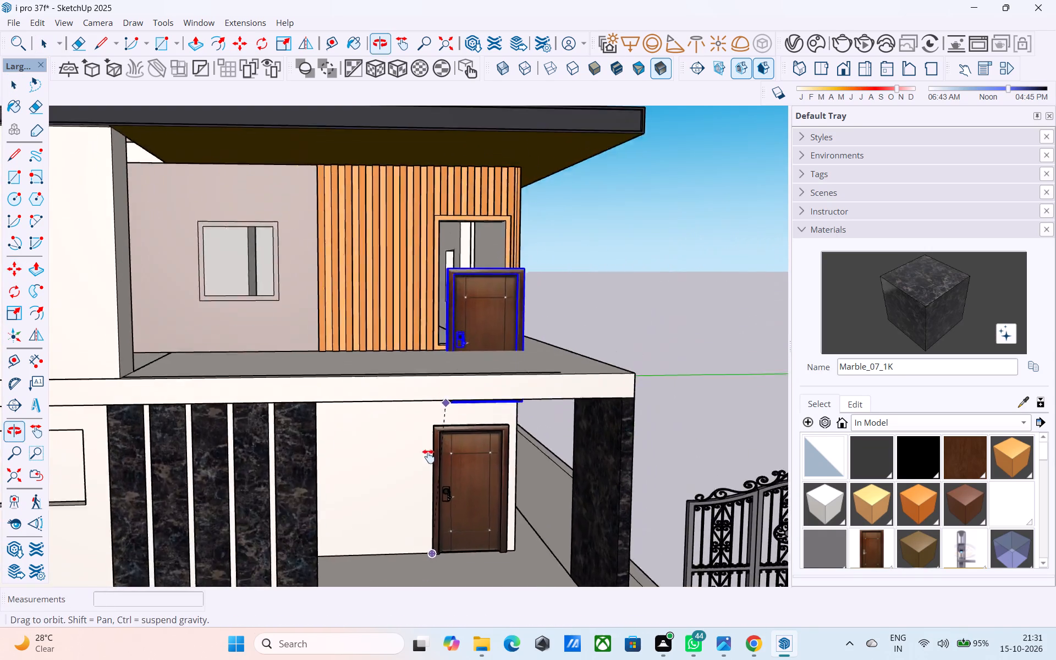
middle_drag(428, 457, 427, 462)
scroll(439, 425, up, 13)
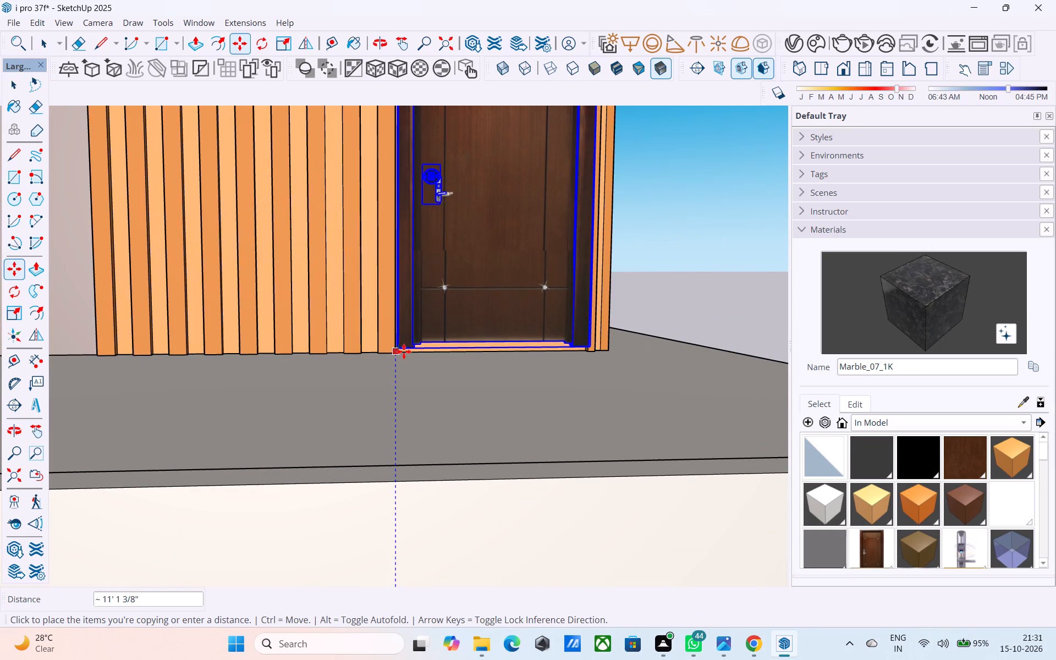
scroll(399, 356, up, 6)
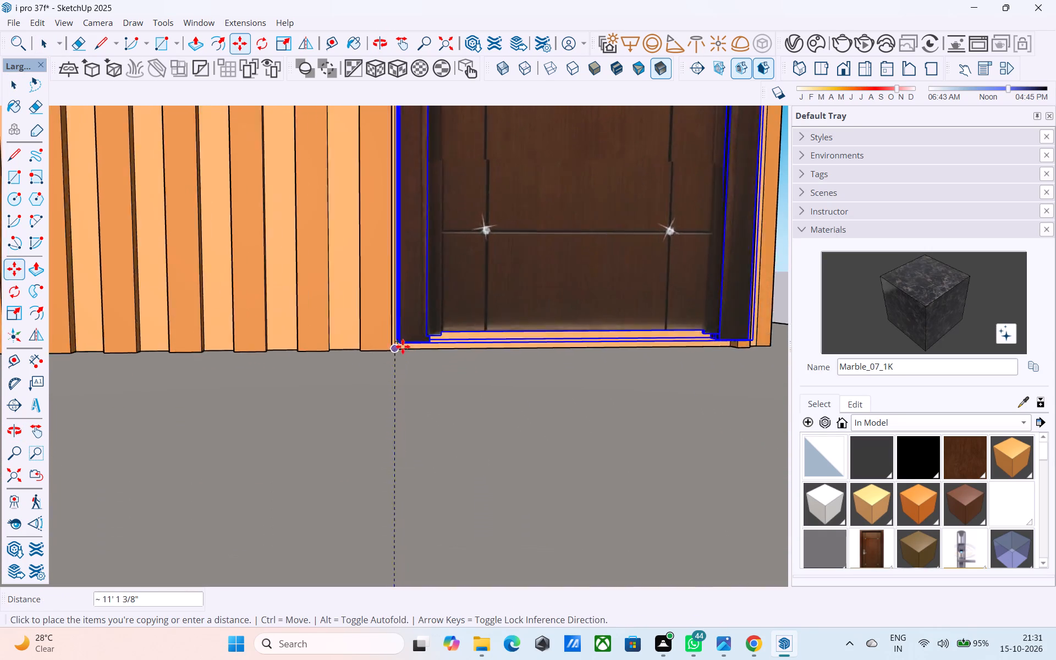
scroll(403, 346, up, 4)
click(381, 362)
scroll(375, 369, down, 11)
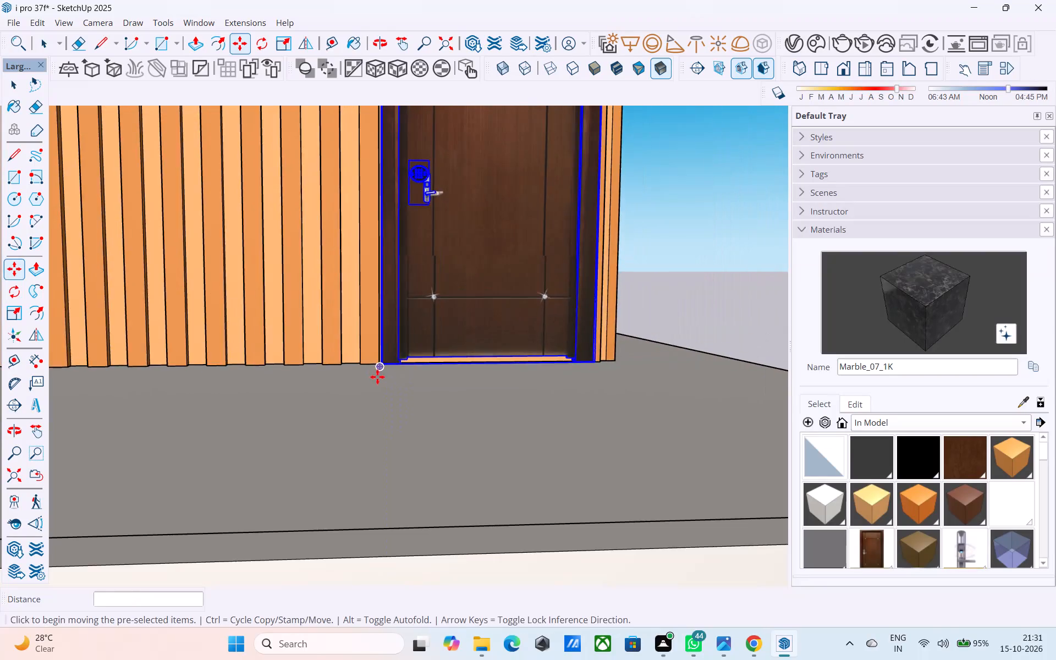
Copy the first-floor door up about 10' 6" into the second-floor balcony doorway, matching the opening's bottom corner.
middle_drag(377, 377, 631, 425)
scroll(459, 400, up, 9)
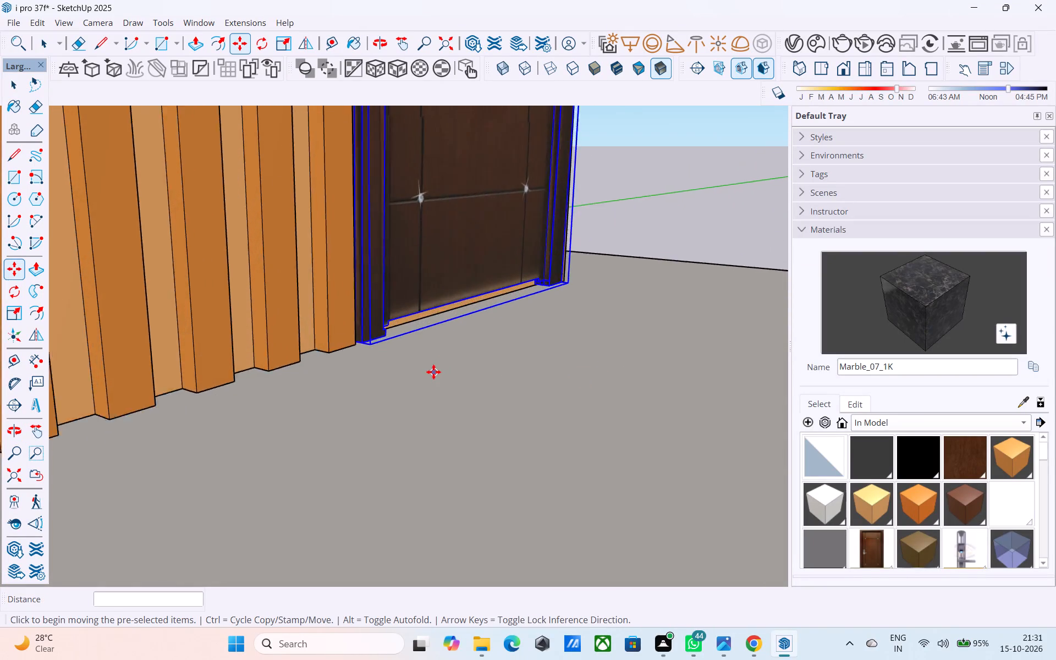
scroll(433, 372, up, 4)
scroll(426, 398, down, 4)
middle_drag(408, 420, 223, 435)
scroll(216, 441, down, 17)
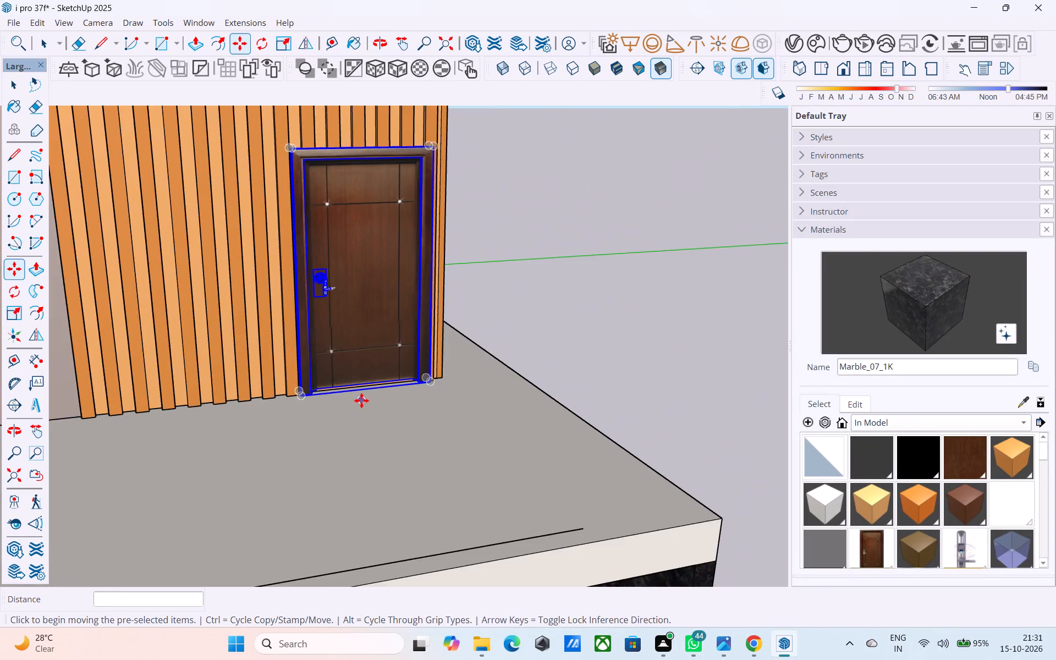
scroll(361, 400, down, 2)
key(m)
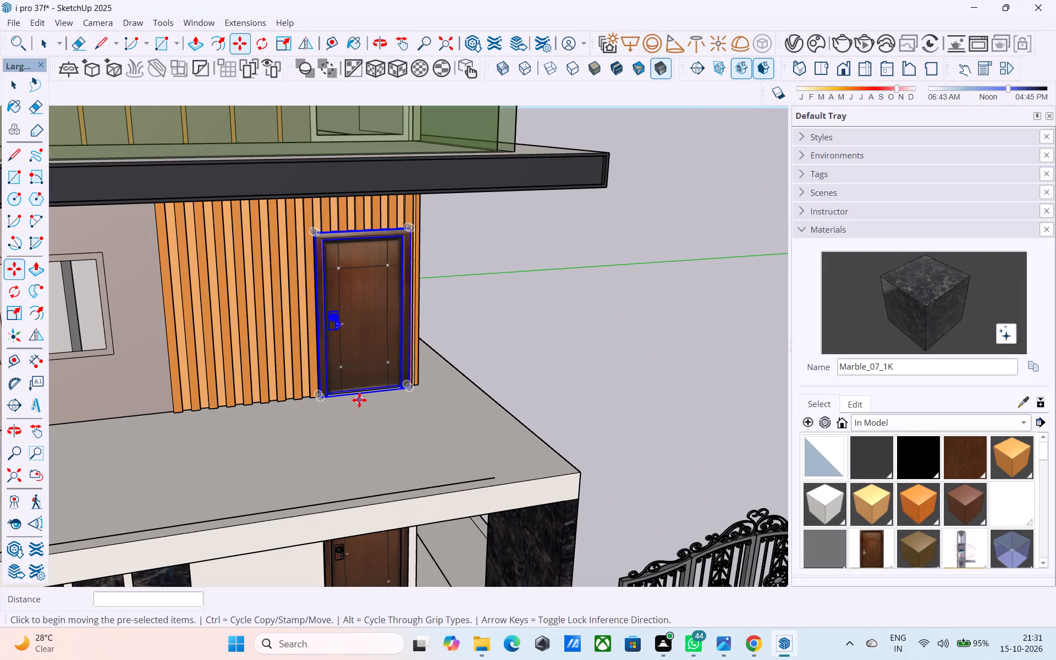
scroll(314, 431, up, 12)
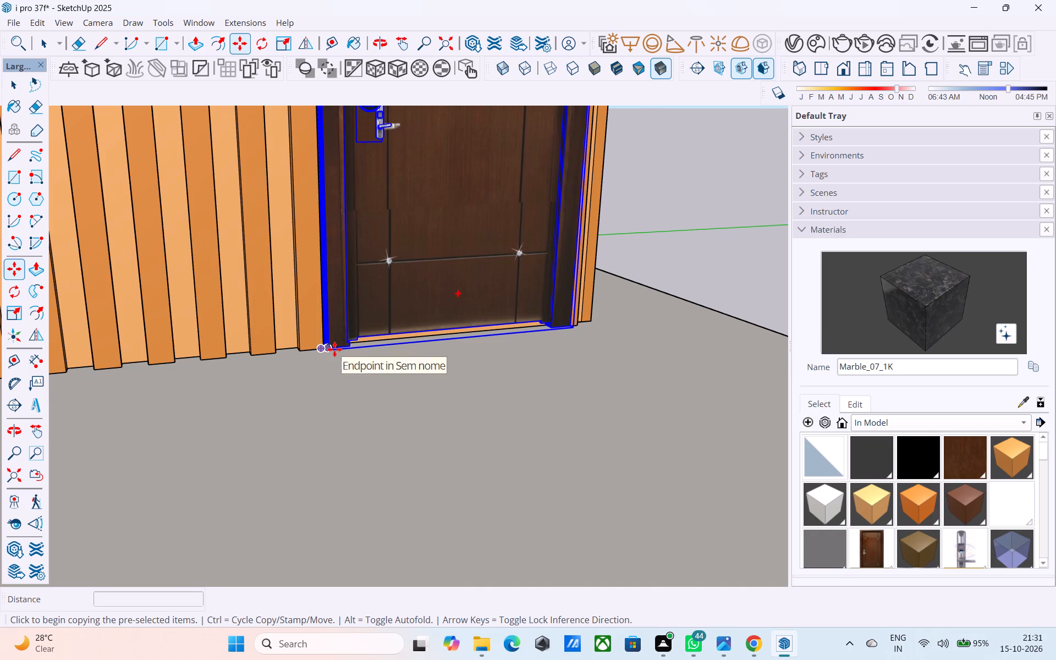
click(334, 349)
scroll(393, 175, down, 15)
shift+middle_drag(366, 215, 348, 495)
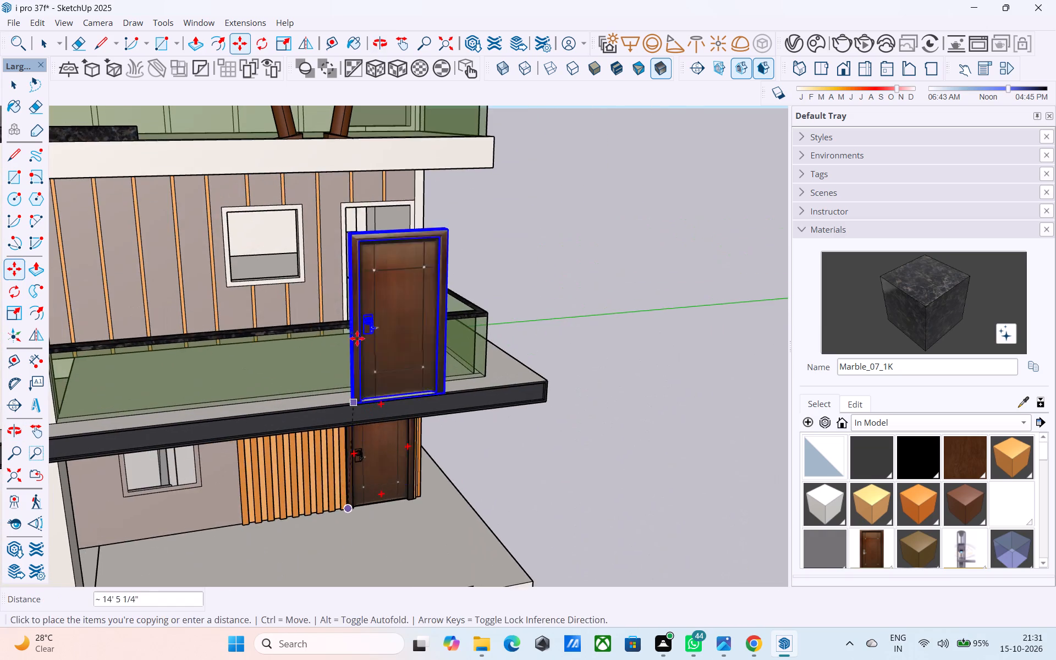
middle_drag(342, 302, 343, 340)
scroll(341, 339, up, 11)
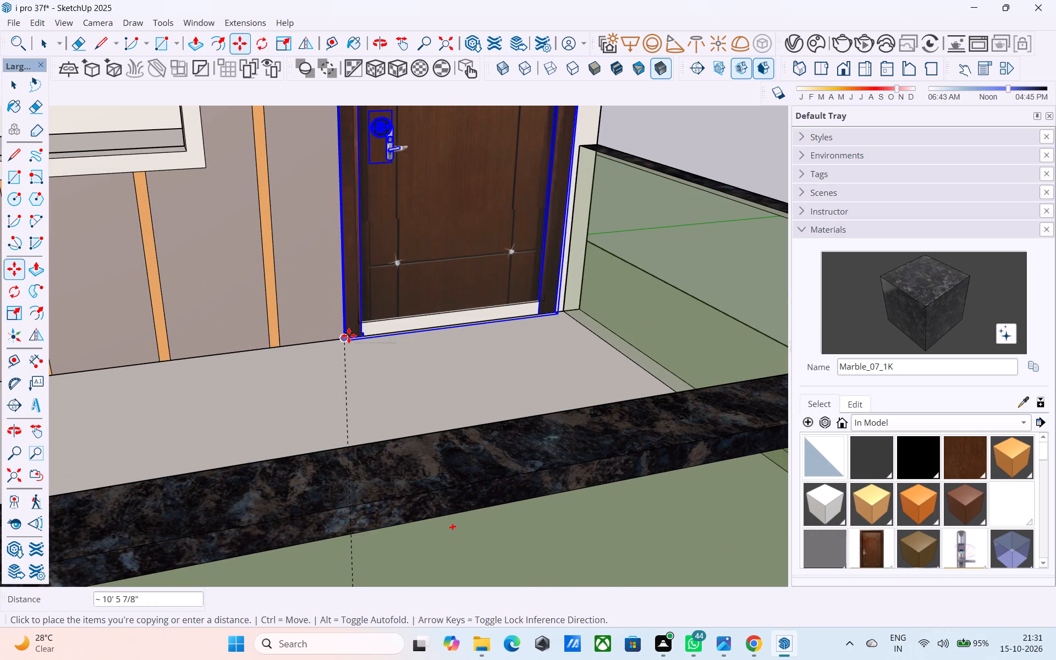
click(349, 335)
Move the second-floor door about 1 5/16" at the doorway's bottom corner to align its frame with the opening.
scroll(373, 319, down, 4)
middle_drag(373, 319, 150, 371)
scroll(205, 329, up, 6)
middle_drag(236, 311, 238, 311)
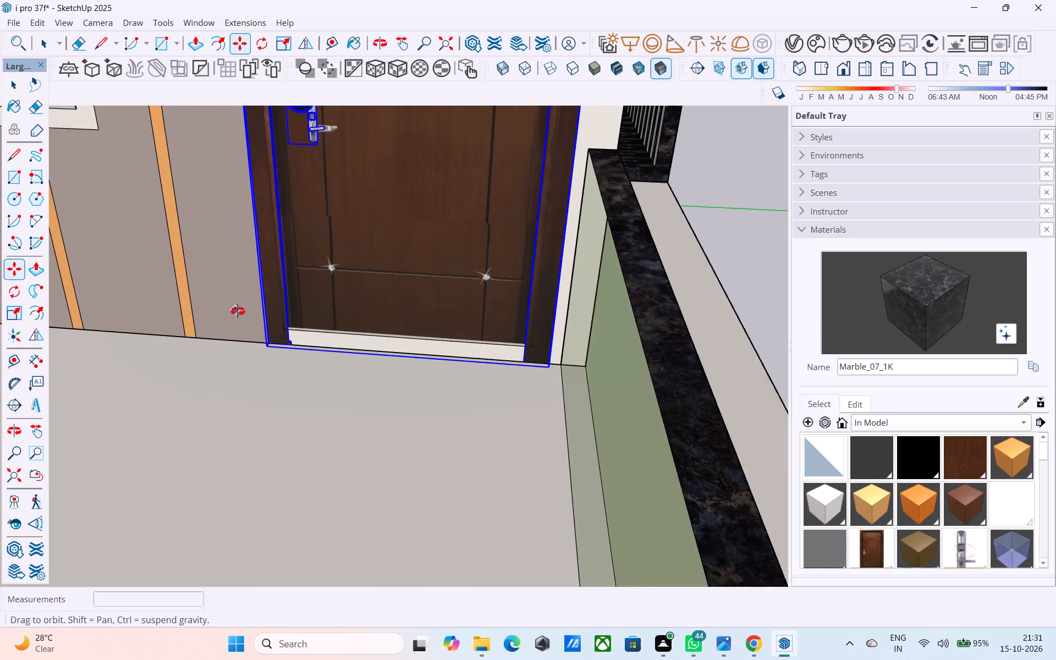
middle_drag(238, 311, 428, 305)
scroll(332, 398, up, 10)
middle_drag(279, 364, 366, 338)
click(349, 341)
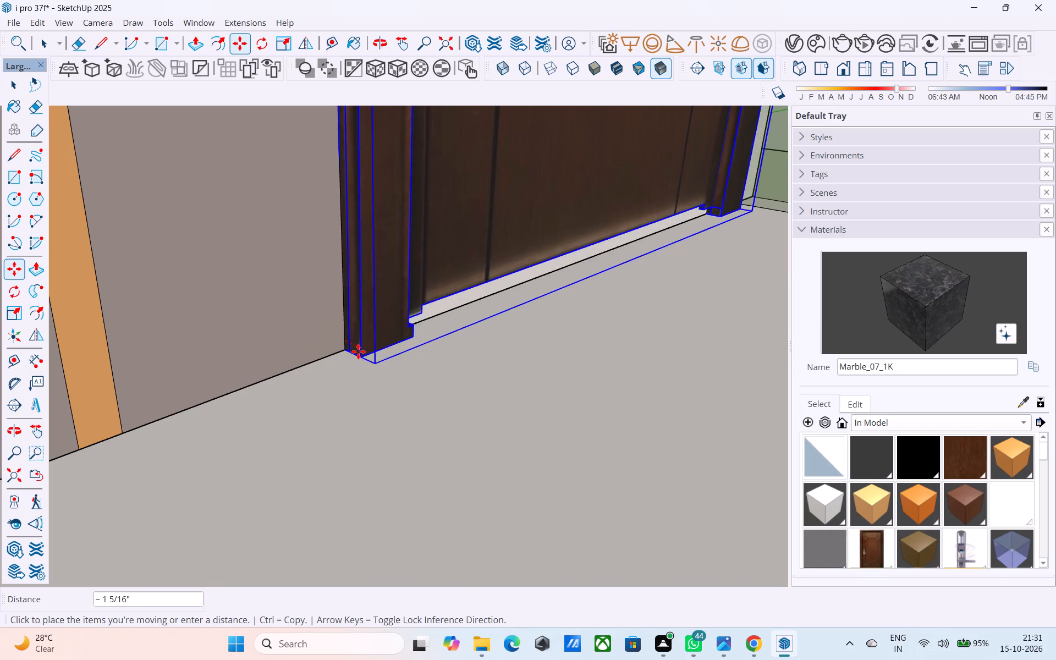
click(356, 351)
Adjust the second-floor door's height with Scale so its top edge meets the head of the opening.
middle_drag(432, 344, 305, 346)
scroll(276, 346, down, 15)
middle_drag(276, 346, 276, 356)
middle_drag(402, 333, 315, 441)
scroll(328, 391, down, 3)
shift+middle_drag(328, 391, 404, 410)
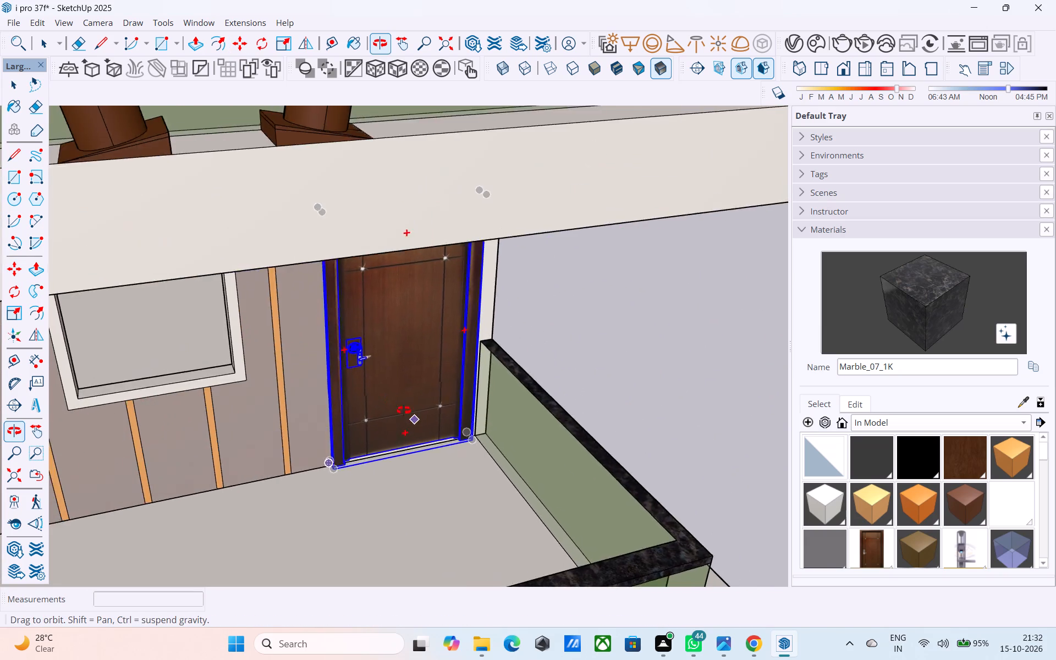
shift+middle_drag(404, 410, 344, 386)
key(s)
middle_drag(366, 227, 357, 268)
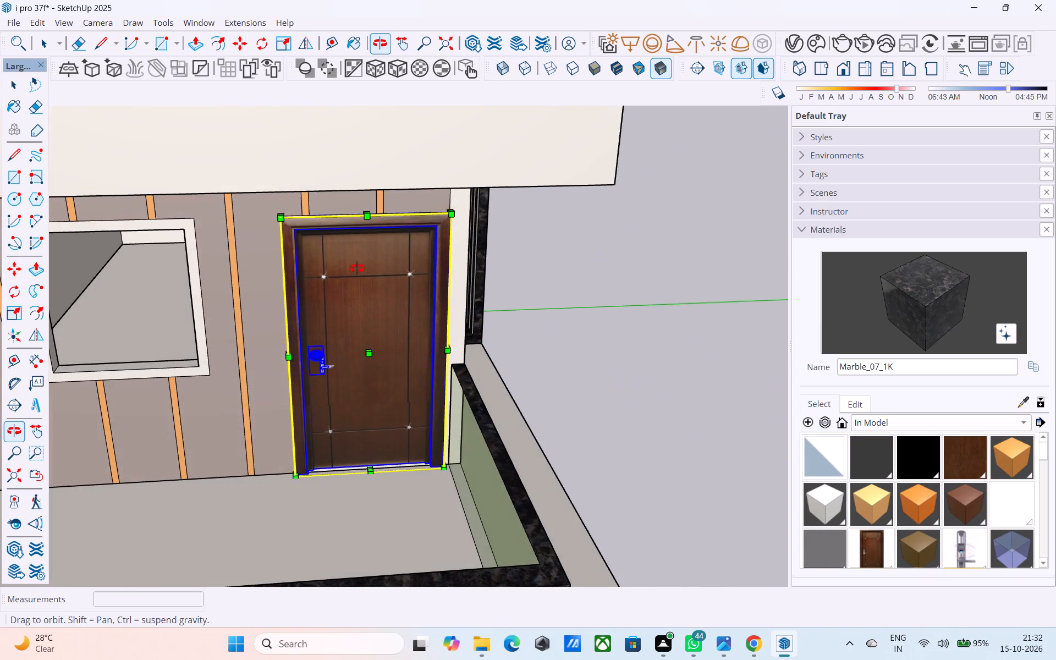
middle_drag(357, 268, 136, 277)
scroll(276, 244, up, 3)
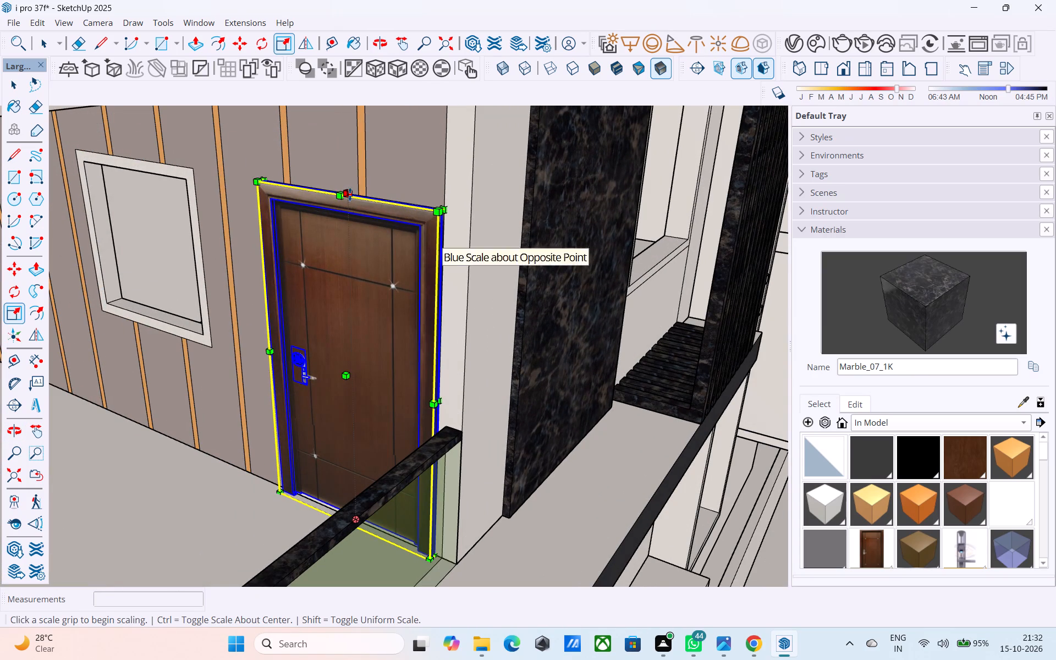
drag(350, 194, 360, 208)
drag(353, 210, 353, 208)
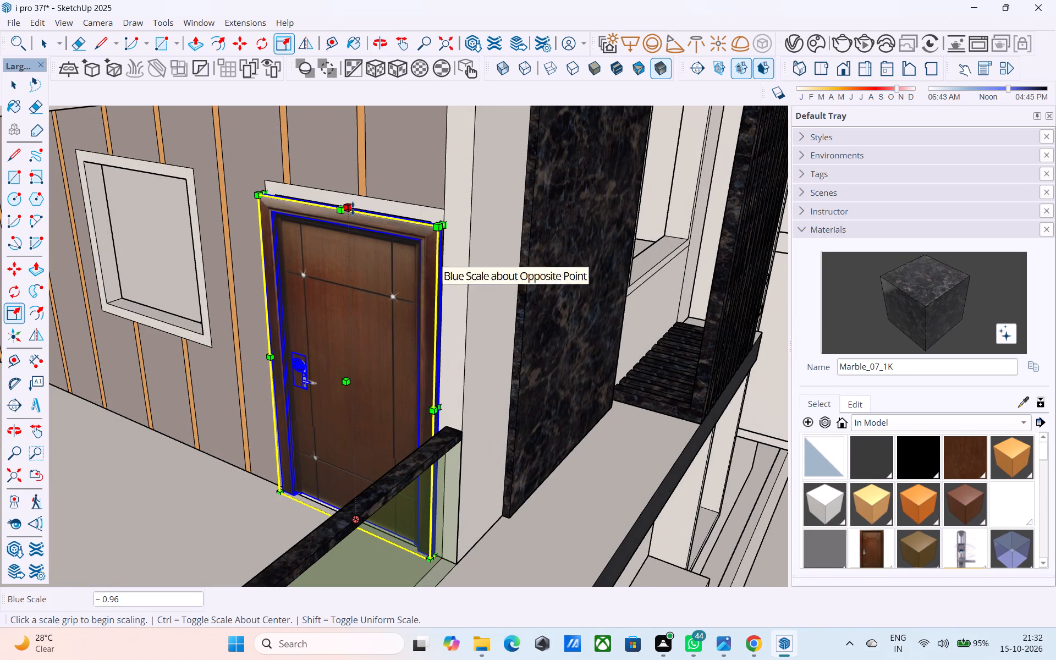
drag(353, 208, 356, 193)
Examine the whole front elevation to check the fitted doors on each floor and the remaining wall areas.
middle_drag(457, 266, 563, 194)
scroll(564, 197, down, 10)
key(space)
click(608, 237)
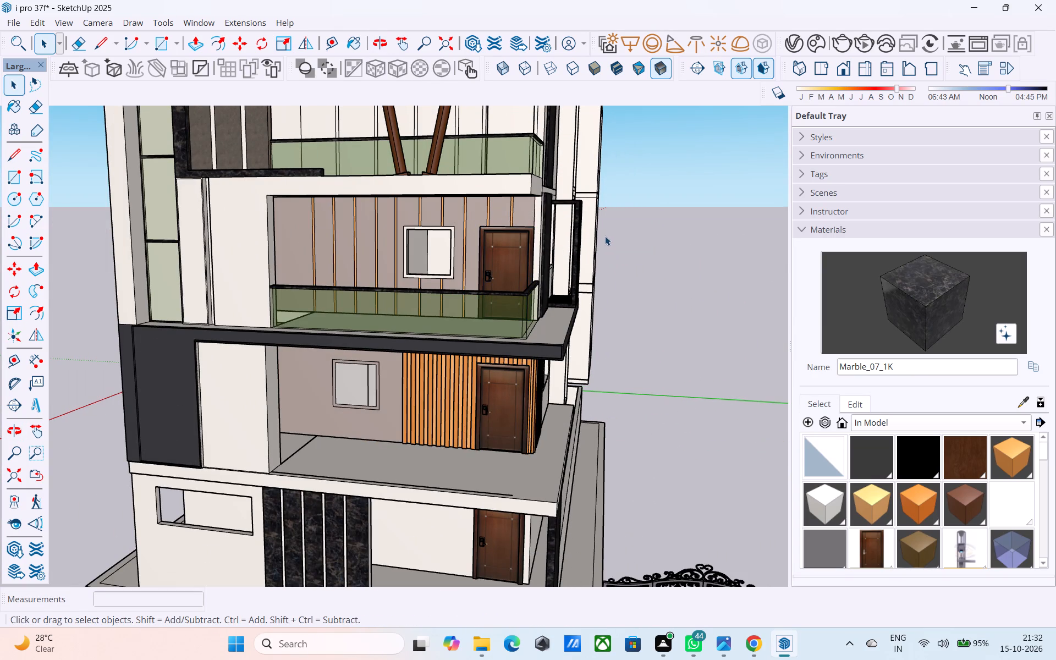
scroll(361, 247, down, 4)
middle_drag(361, 248, 431, 249)
scroll(416, 239, down, 3)
middle_drag(416, 239, 418, 227)
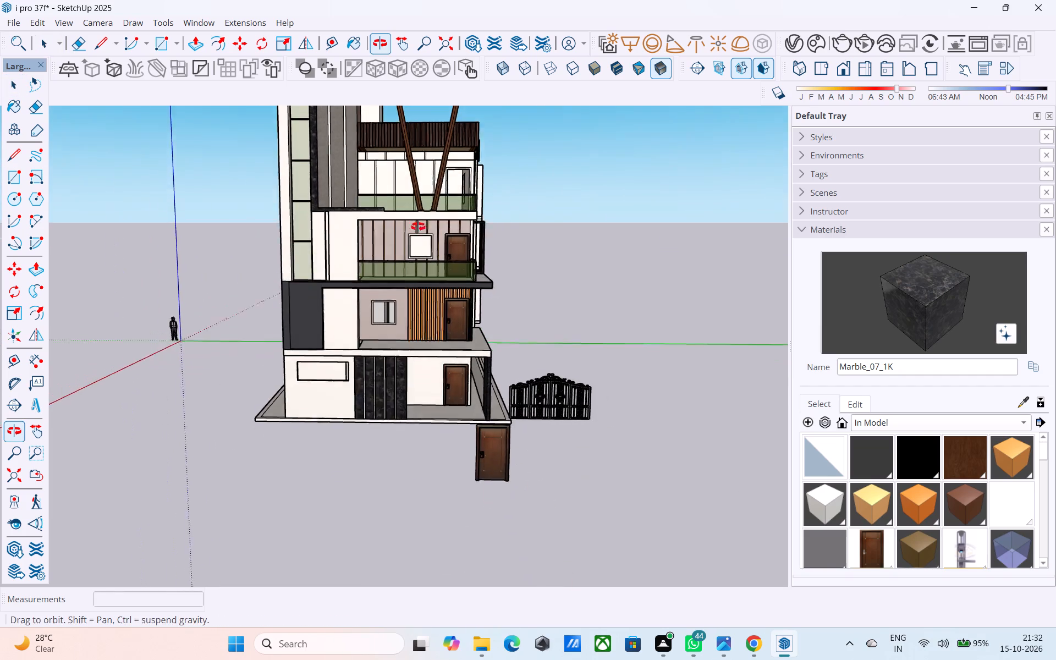
middle_drag(418, 227, 424, 212)
middle_drag(424, 212, 369, 310)
middle_drag(369, 310, 410, 283)
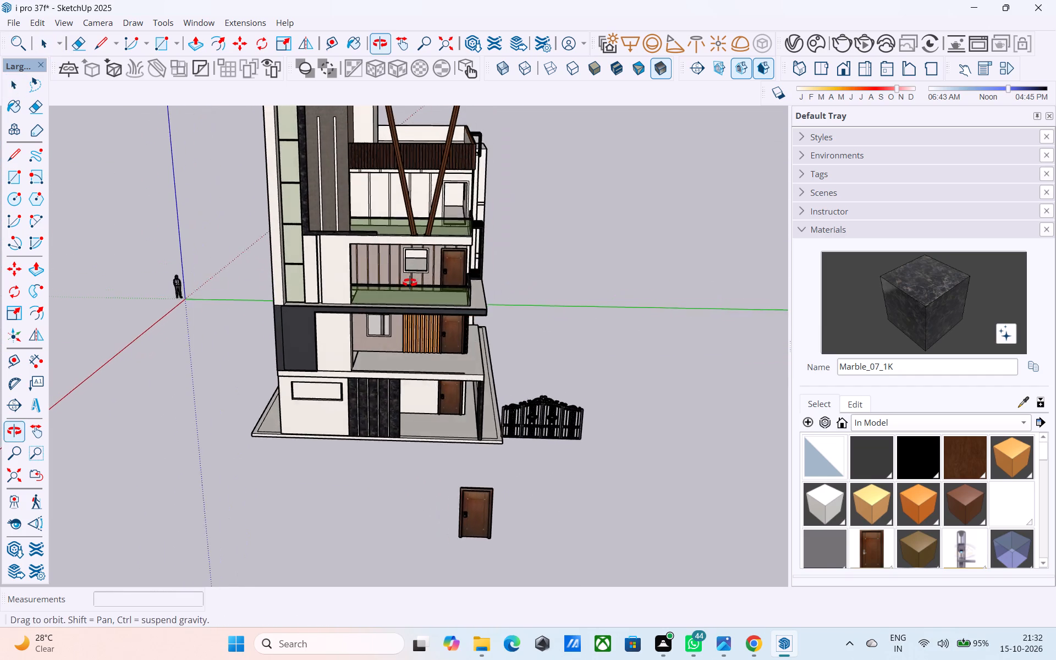
middle_drag(410, 283, 410, 261)
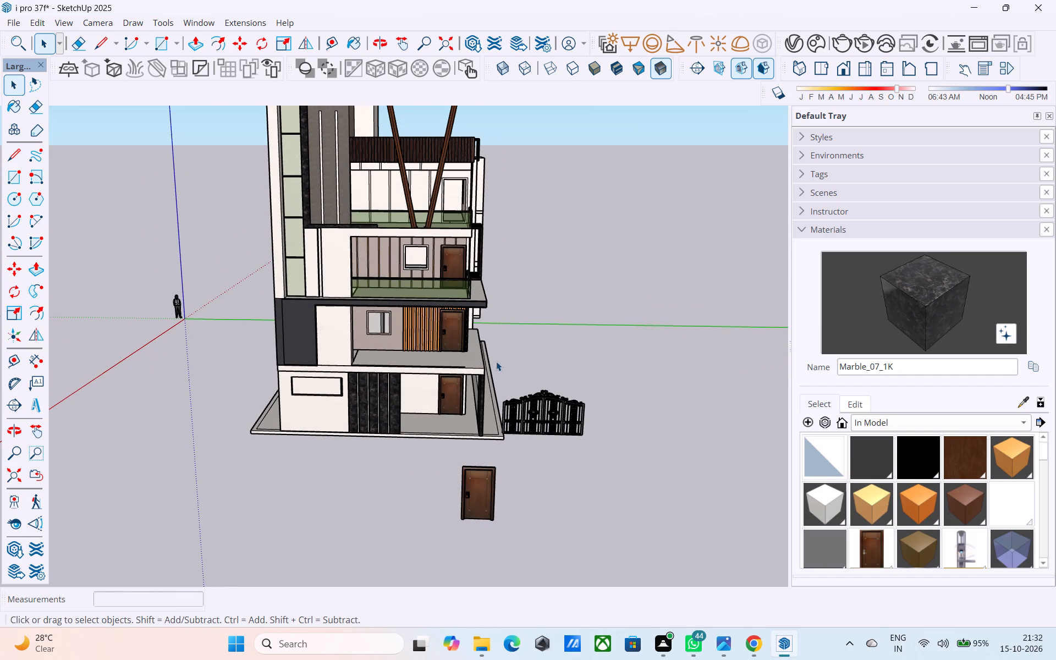
click(544, 419)
middle_drag(522, 402, 513, 327)
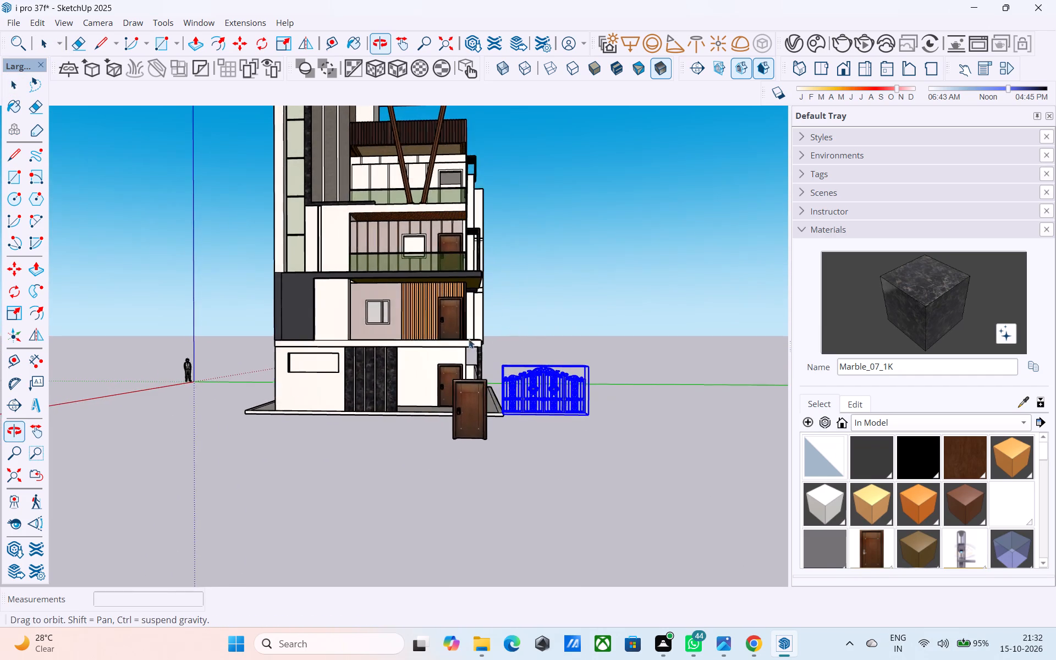
Open the ground-floor front wall containing the door opening for editing.
scroll(297, 385, up, 4)
middle_drag(465, 368, 434, 377)
scroll(428, 377, up, 11)
click(455, 388)
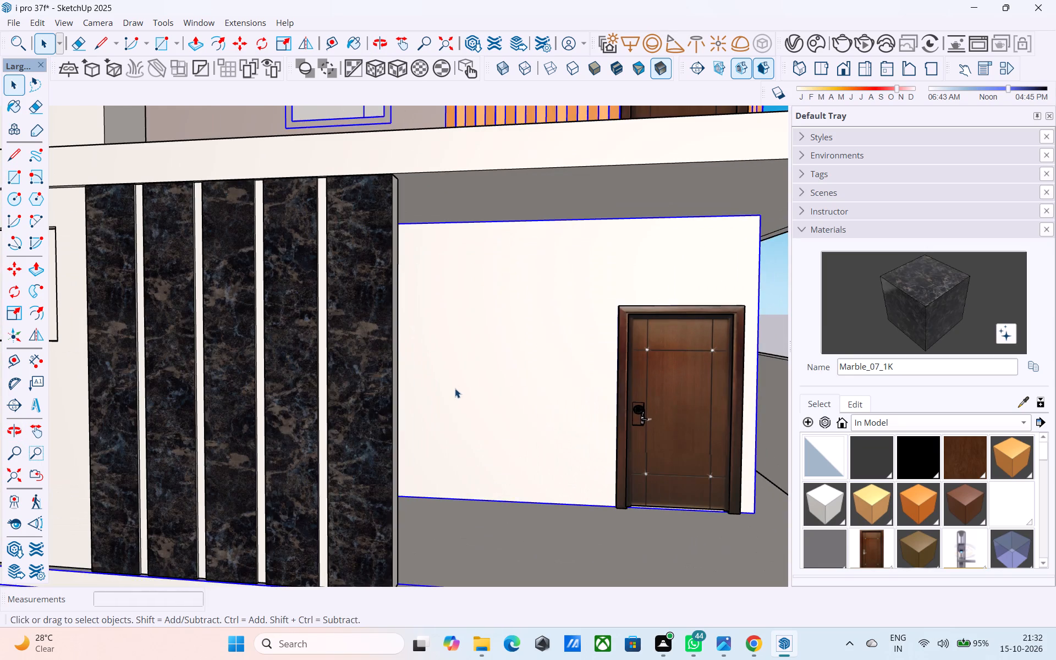
middle_drag(464, 385, 409, 380)
double_click(413, 391)
Place a horizontal guide on the ground-floor wall 3' above its bottom edge.
middle_drag(477, 391, 433, 371)
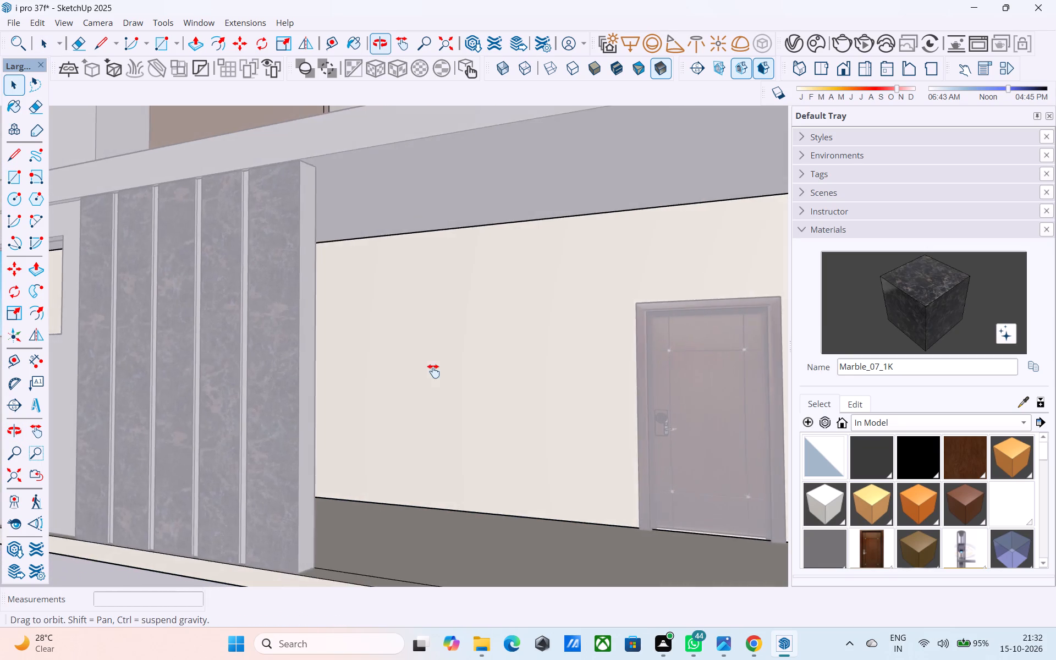
middle_drag(433, 371, 503, 423)
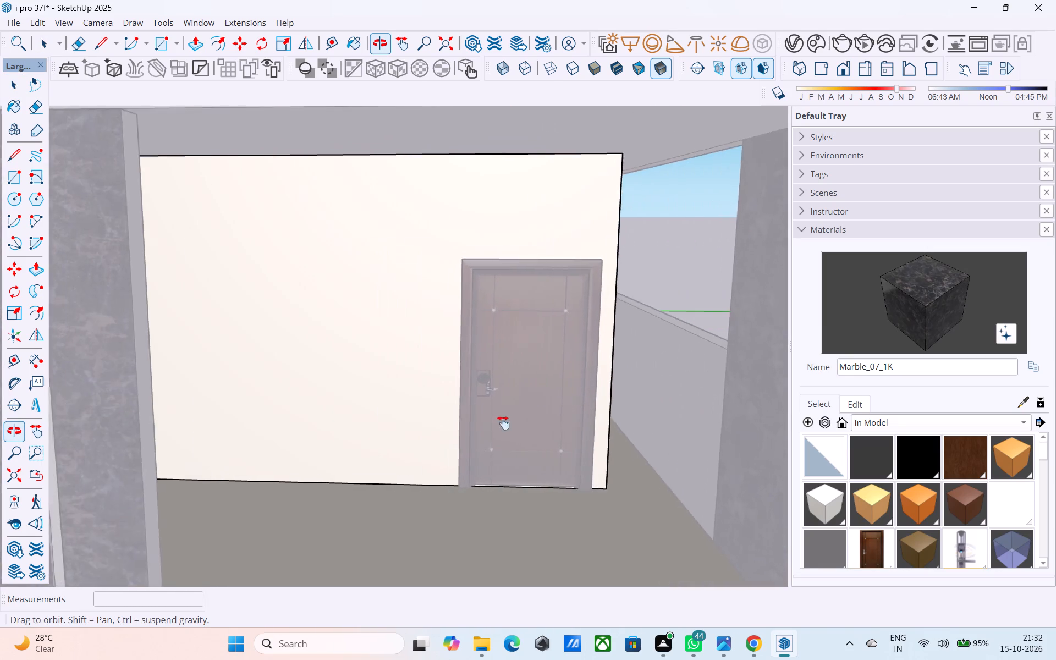
middle_drag(503, 423, 500, 421)
scroll(500, 421, up, 1)
key(r)
key(space)
text(T)
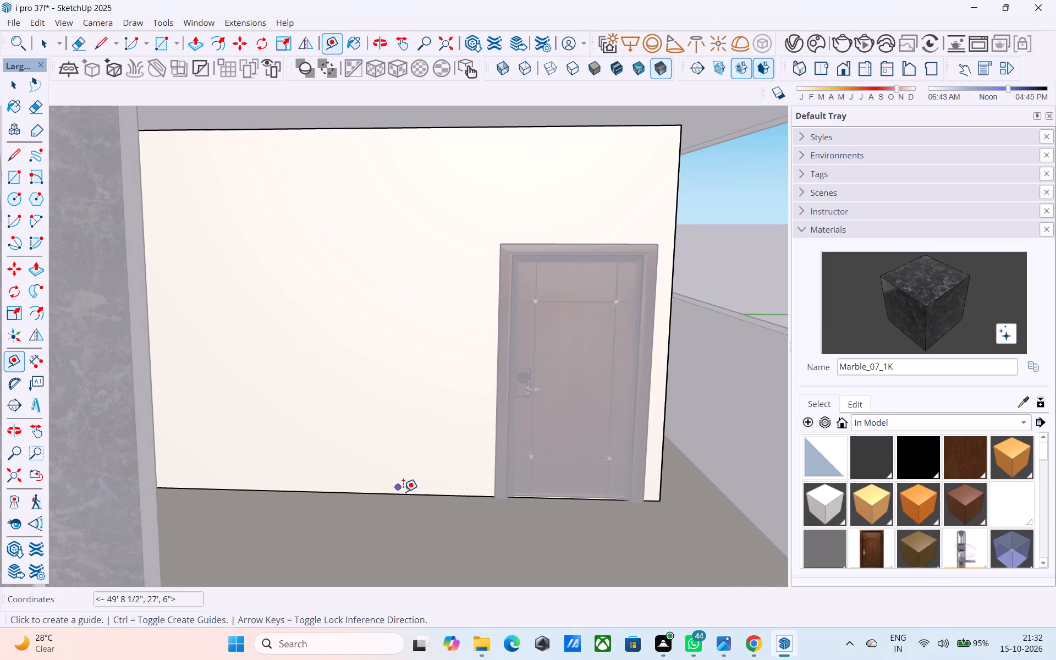
click(403, 492)
key(t)
click(402, 493)
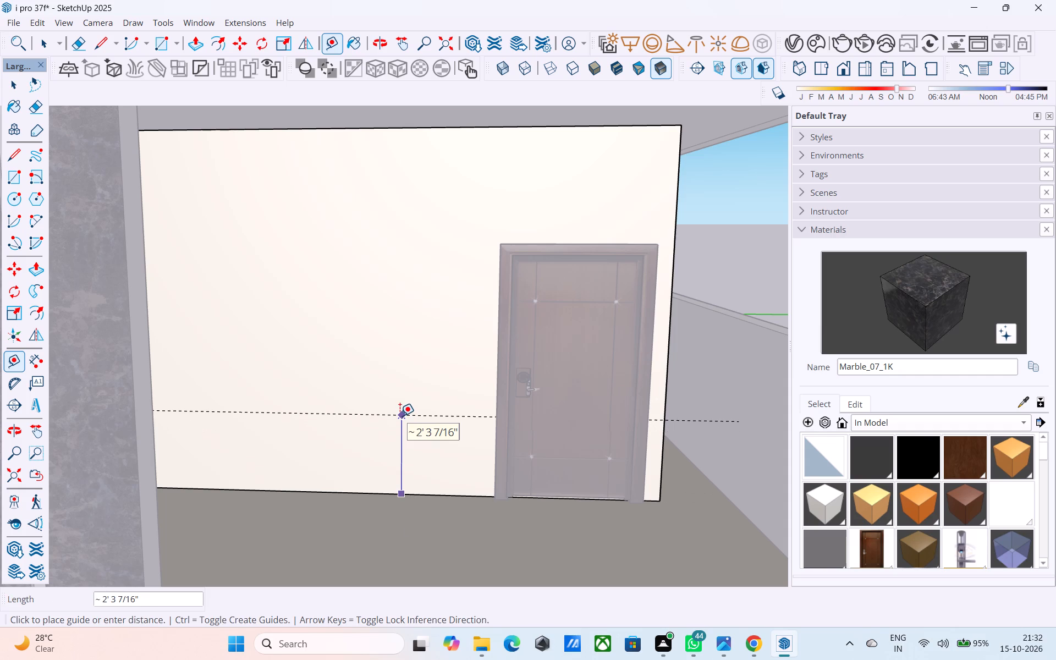
text(3')
key(Return)
key(space)
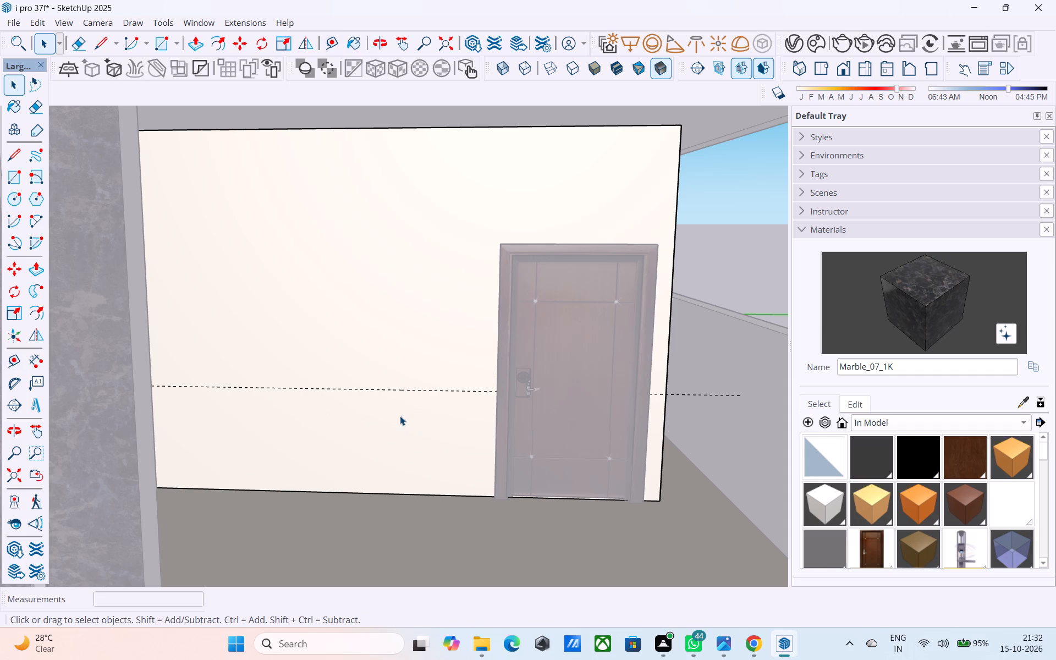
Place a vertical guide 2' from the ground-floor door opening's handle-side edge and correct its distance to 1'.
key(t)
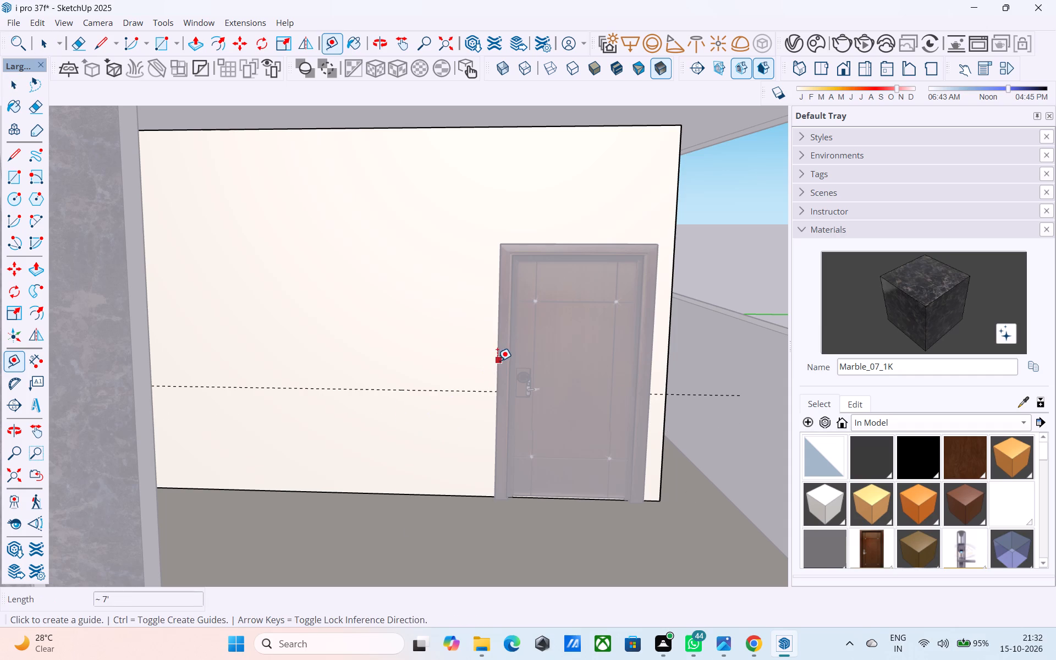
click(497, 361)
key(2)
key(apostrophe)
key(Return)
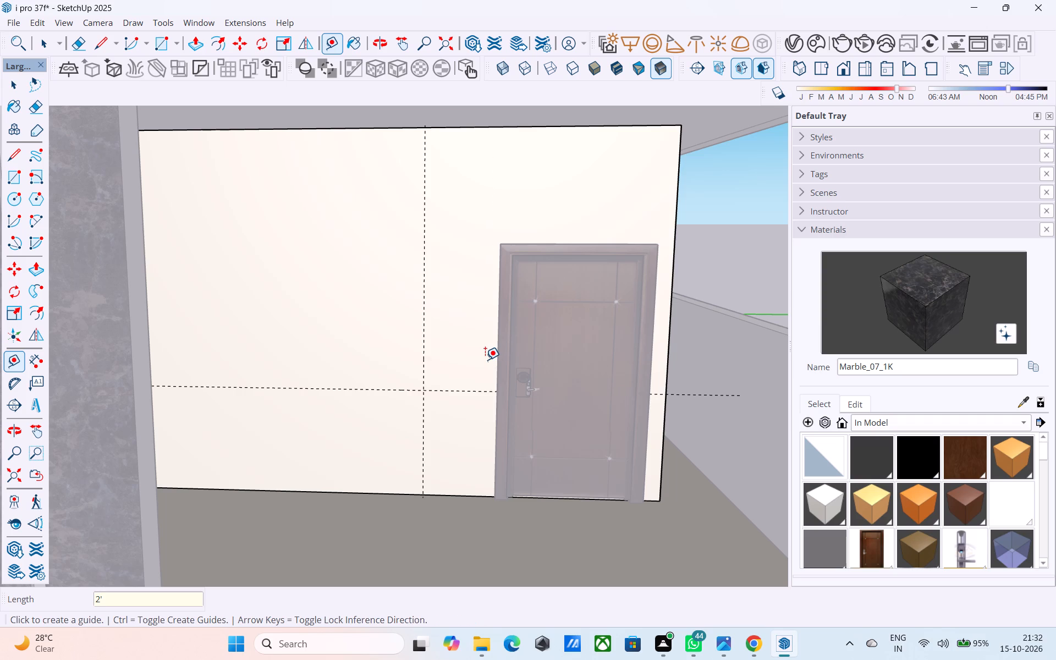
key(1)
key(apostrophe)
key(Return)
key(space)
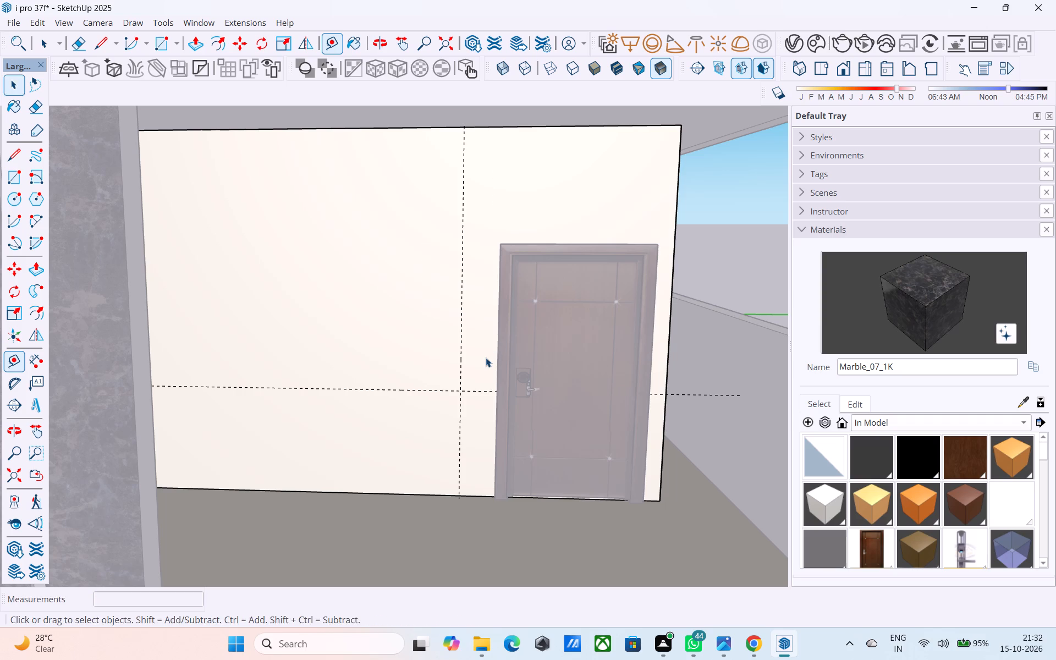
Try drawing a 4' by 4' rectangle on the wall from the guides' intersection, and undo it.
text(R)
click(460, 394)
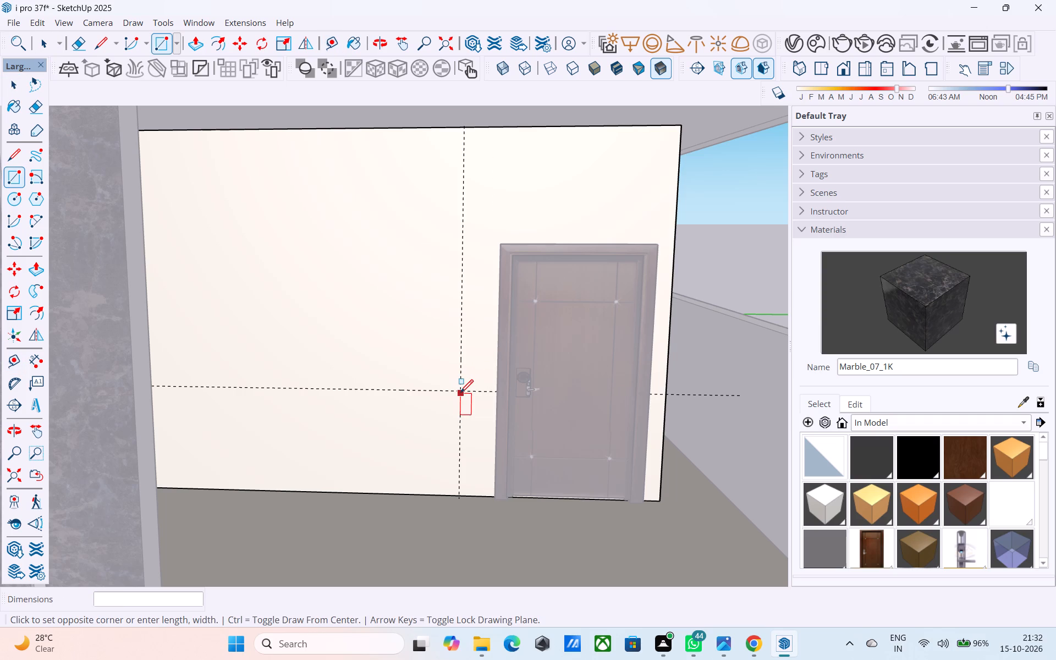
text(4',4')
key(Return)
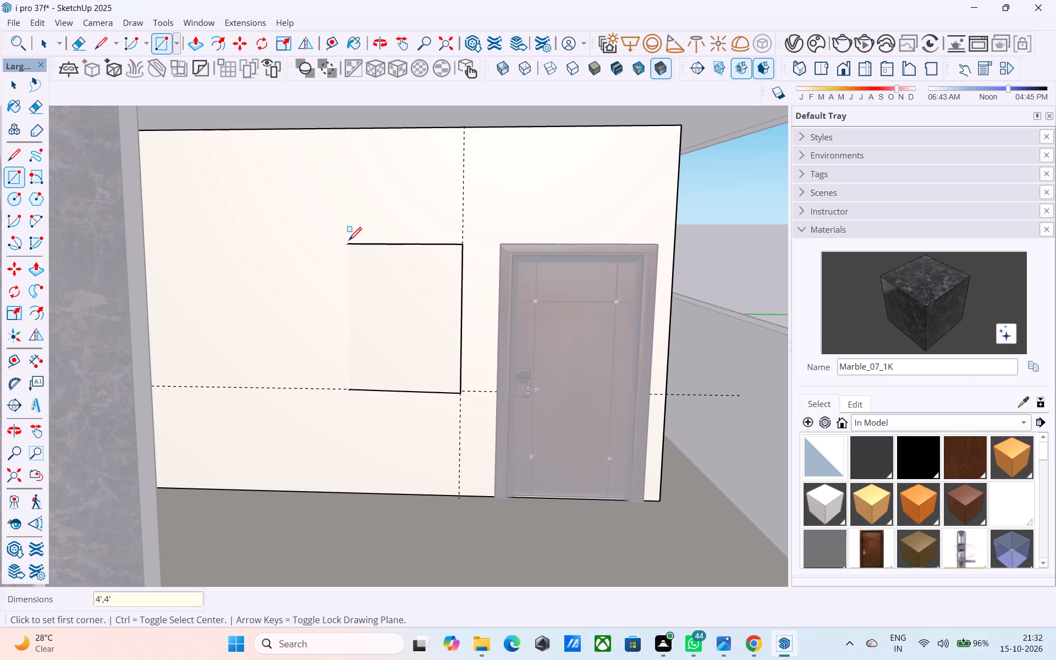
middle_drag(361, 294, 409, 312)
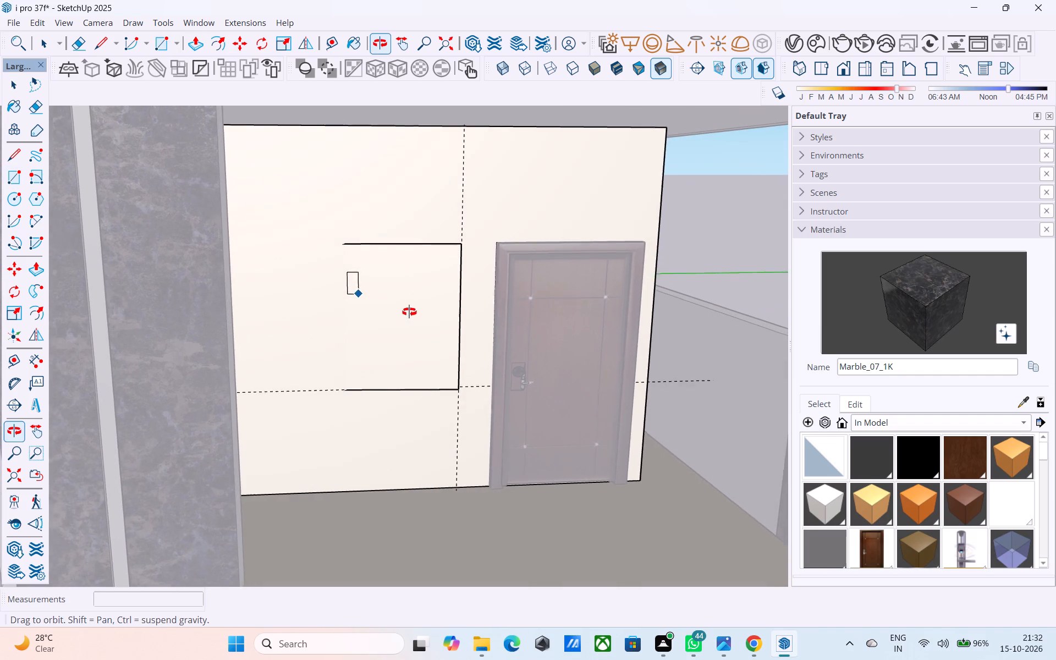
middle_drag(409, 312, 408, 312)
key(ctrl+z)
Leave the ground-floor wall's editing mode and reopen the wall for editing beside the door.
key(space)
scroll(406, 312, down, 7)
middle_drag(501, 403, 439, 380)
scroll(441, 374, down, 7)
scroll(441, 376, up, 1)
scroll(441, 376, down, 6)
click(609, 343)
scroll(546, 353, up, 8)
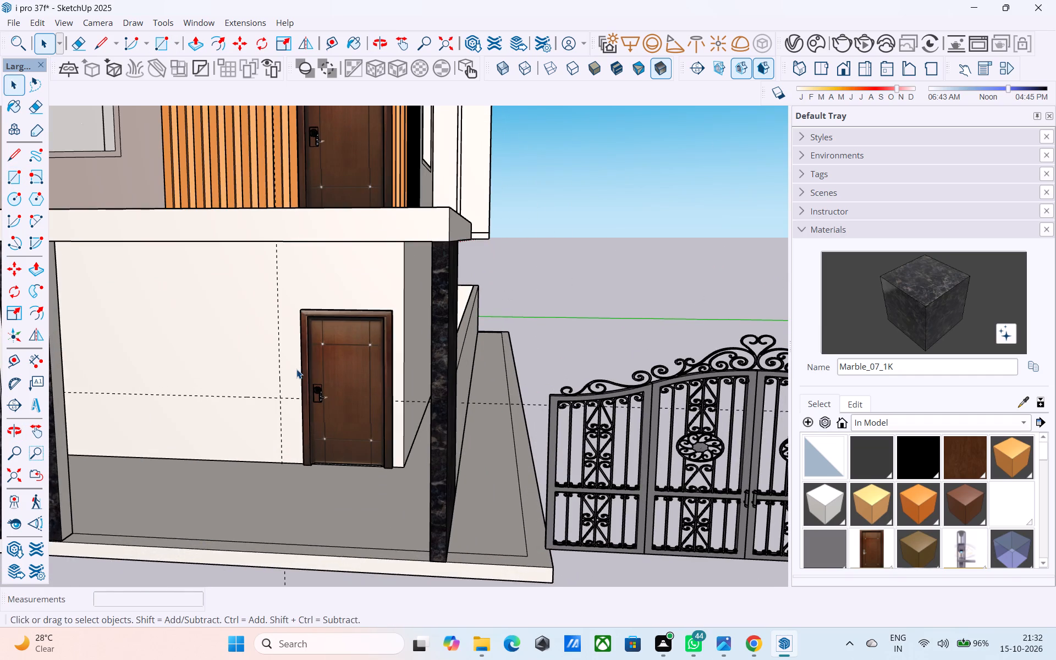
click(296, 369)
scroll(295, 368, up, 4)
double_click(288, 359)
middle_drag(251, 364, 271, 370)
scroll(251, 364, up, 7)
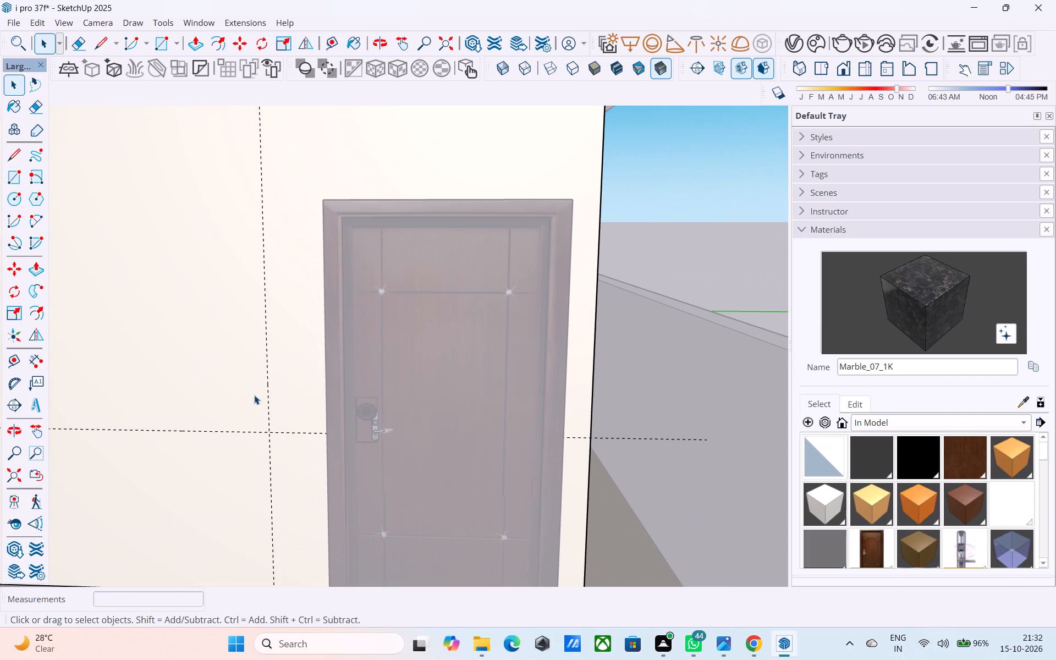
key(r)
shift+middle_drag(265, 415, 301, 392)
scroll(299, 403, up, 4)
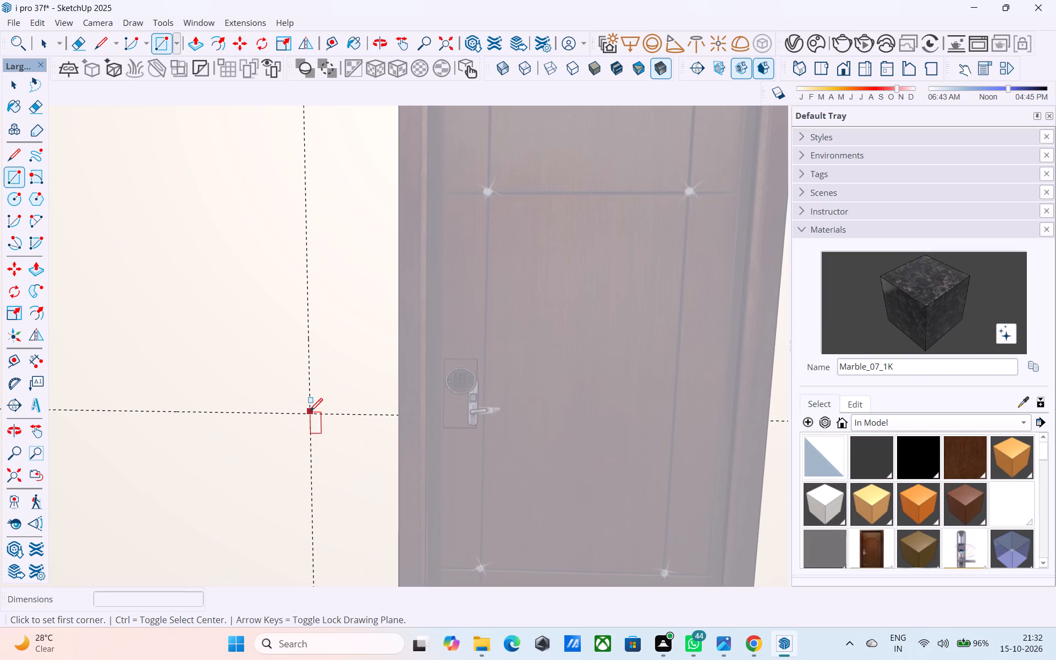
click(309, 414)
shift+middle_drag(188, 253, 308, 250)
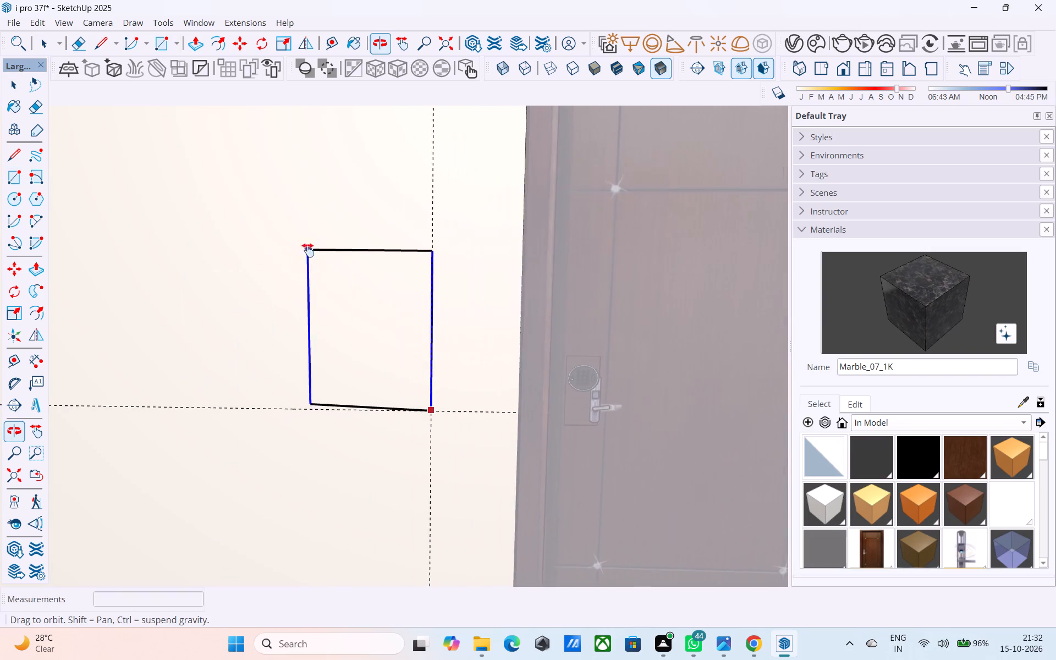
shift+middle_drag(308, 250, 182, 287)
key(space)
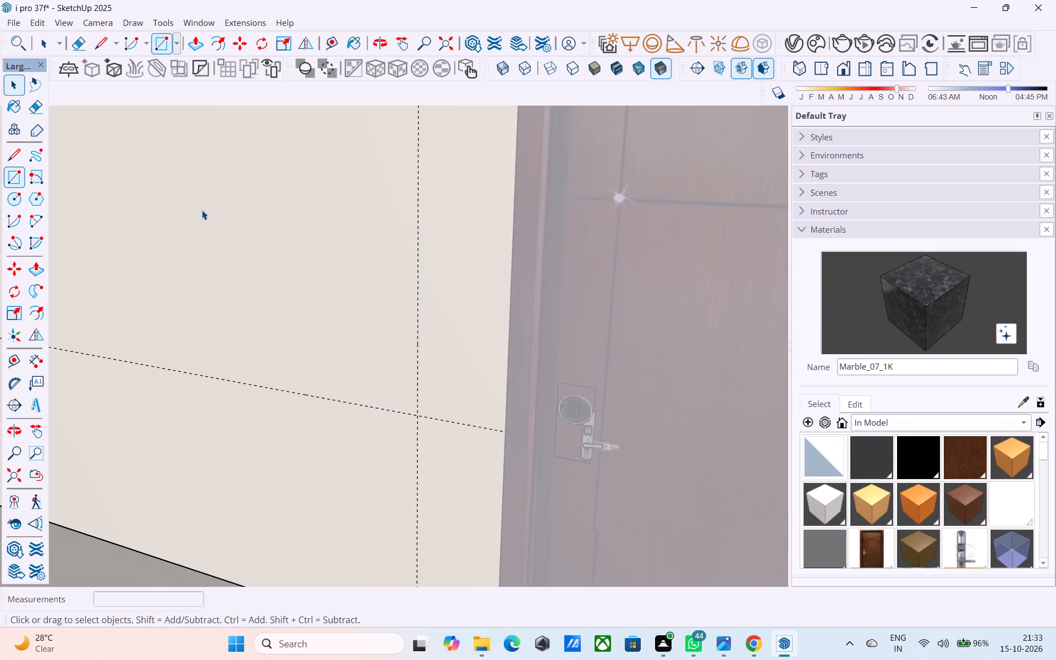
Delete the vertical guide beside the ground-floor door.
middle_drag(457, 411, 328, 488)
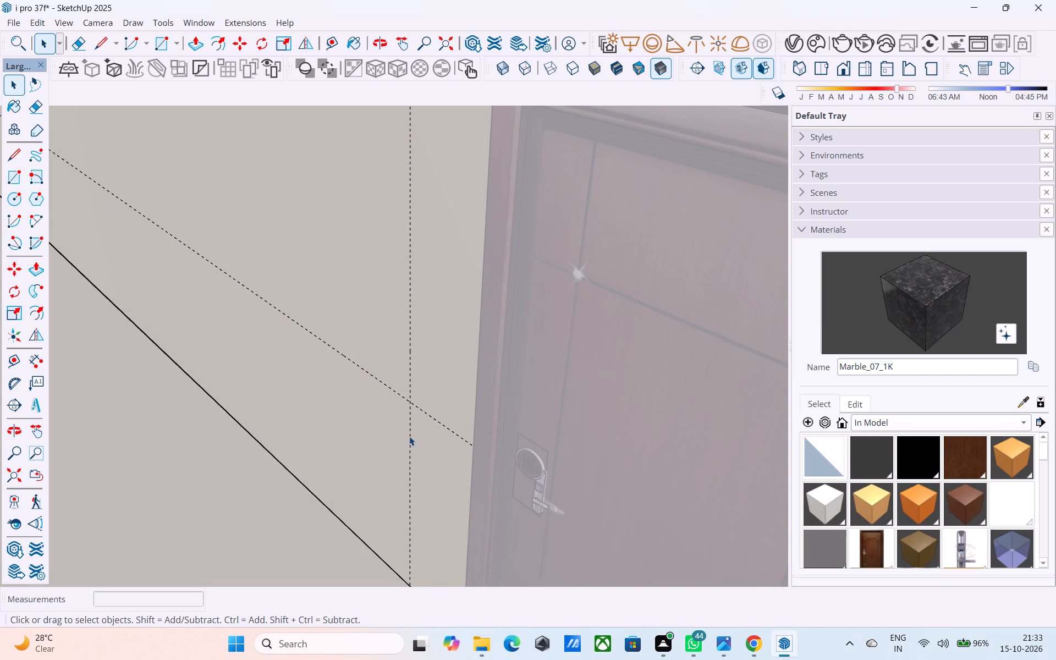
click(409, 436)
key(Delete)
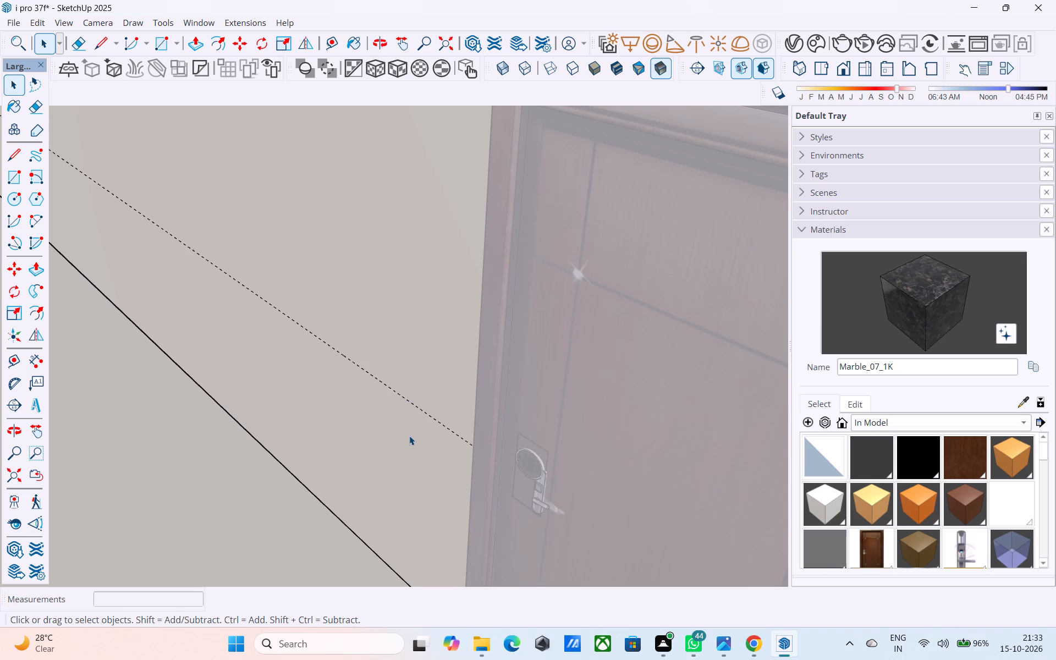
Draw a 4' by 4' window rectangle on the ground-floor wall beside the door, with its base on the horizontal guide.
middle_drag(414, 435, 652, 359)
key(r)
scroll(413, 404, down, 2)
middle_drag(410, 406, 415, 484)
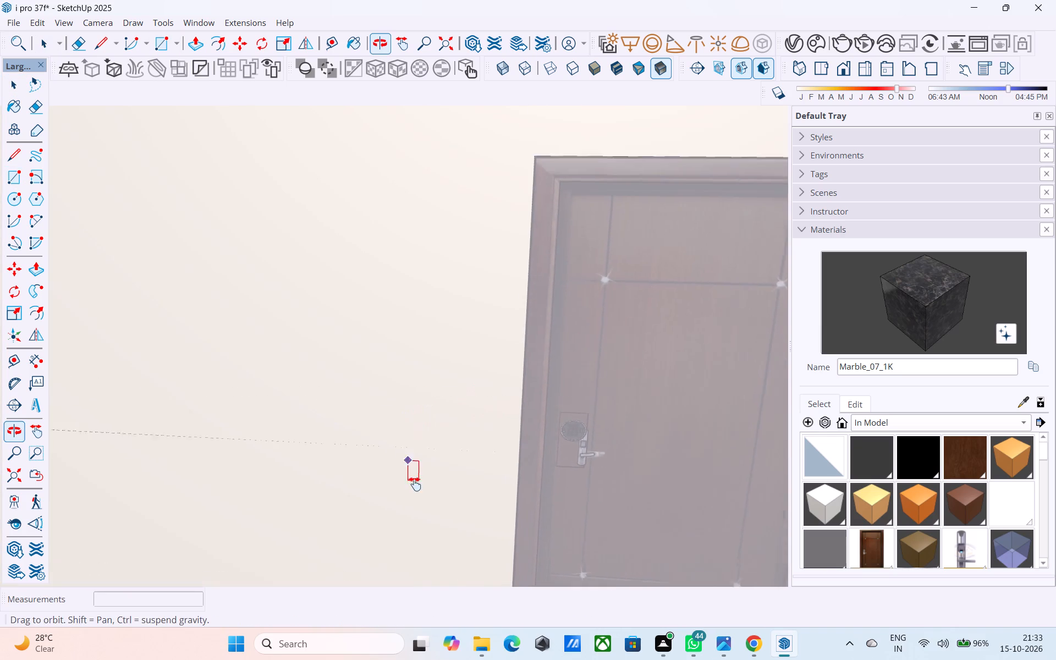
middle_drag(415, 484, 419, 435)
click(422, 494)
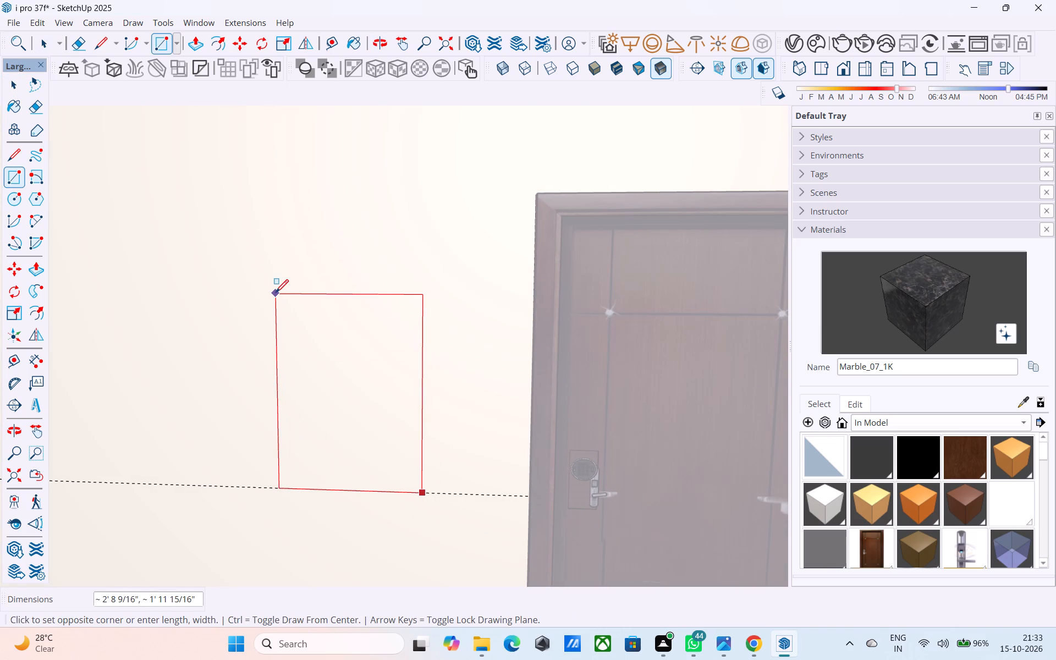
text(4',4)
key(apostrophe)
key(Return)
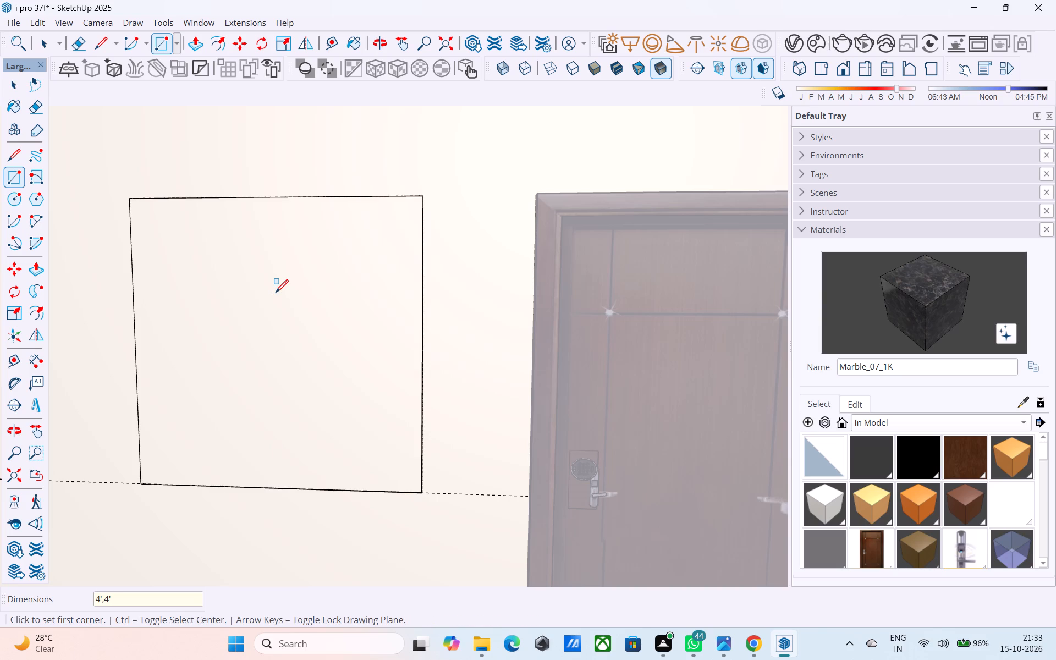
Offset the window rectangle's outline 3" inward to form the frame border.
key(space)
click(272, 293)
key(f)
click(272, 292)
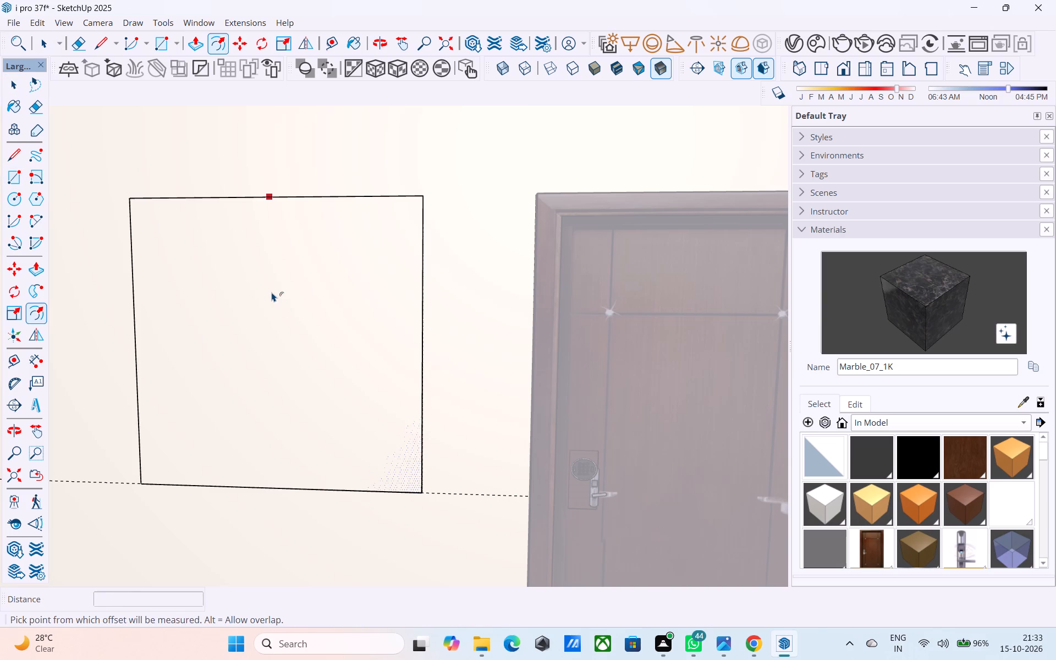
text(3")
key(Return)
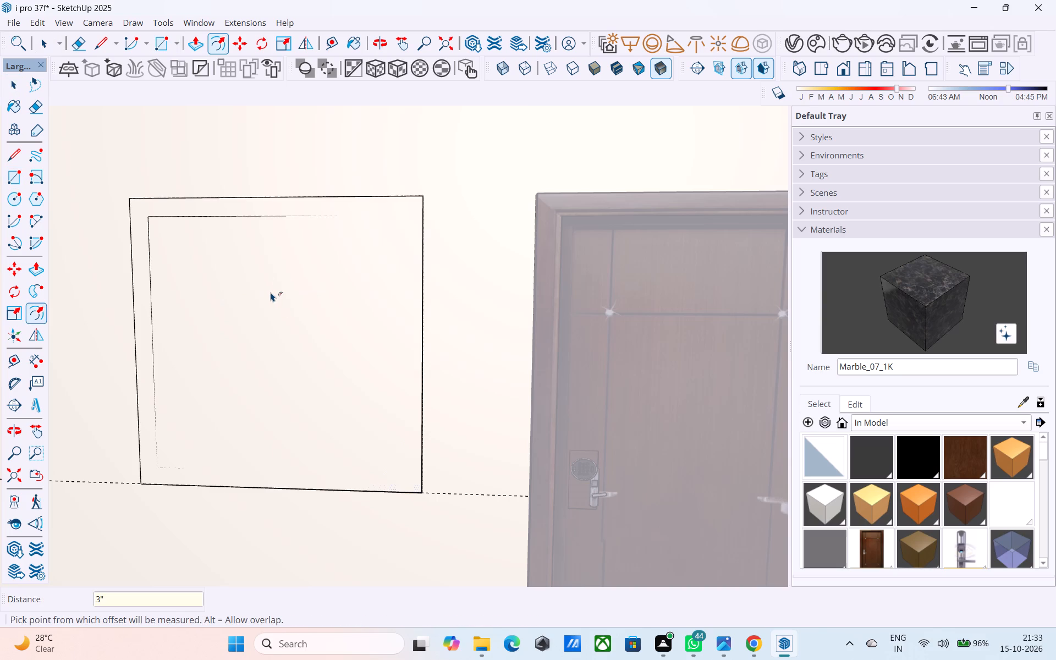
Delete the inner face of the window frame outline, leaving only the 3" border.
key(space)
click(271, 292)
middle_drag(271, 292, 337, 335)
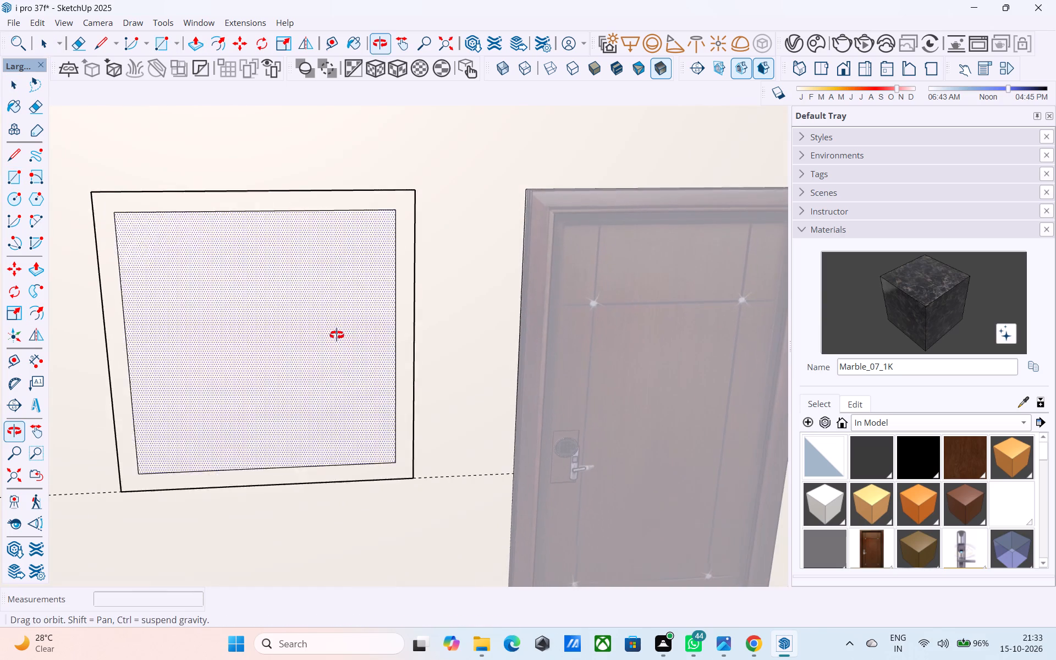
middle_drag(337, 335, 340, 338)
drag(317, 321, 310, 317)
middle_drag(300, 312, 260, 286)
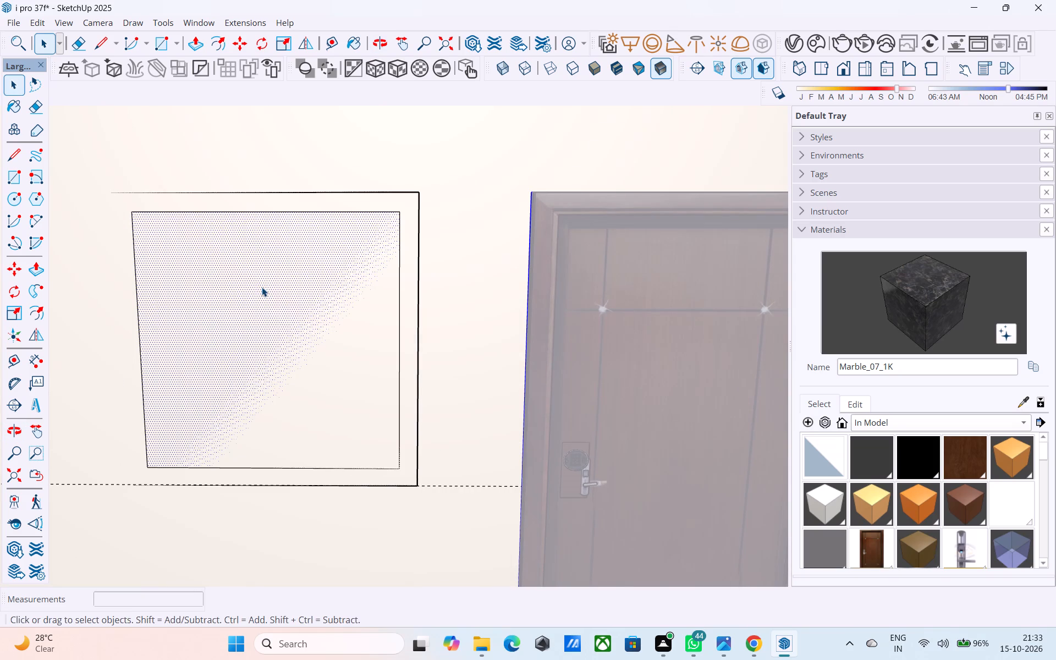
key(p)
click(262, 287)
key(space)
click(274, 279)
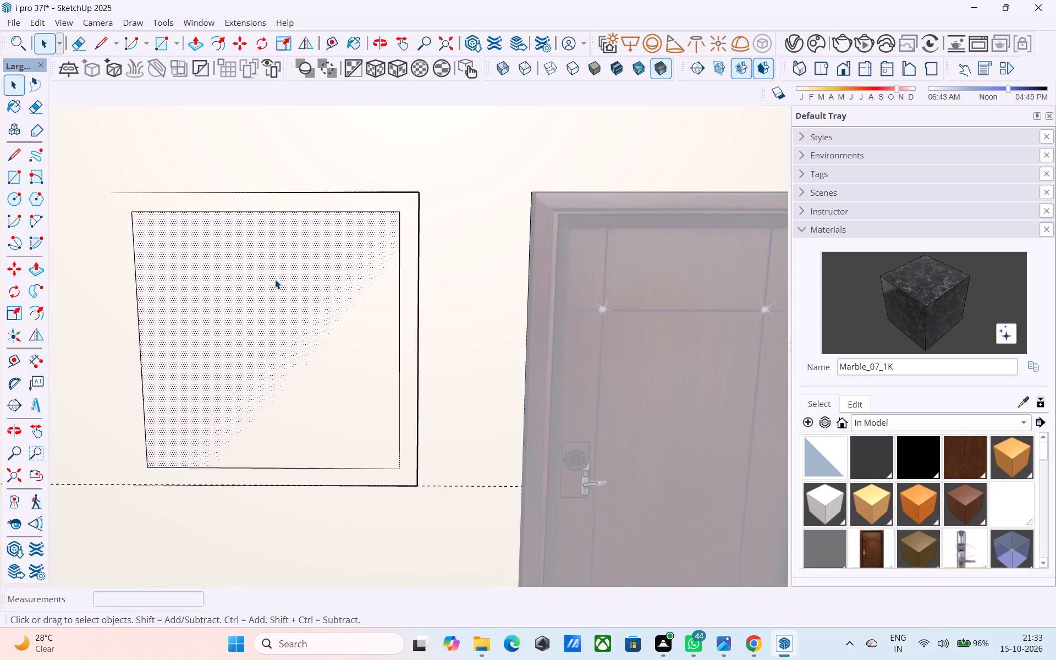
key(Delete)
Open the wall behind the frame for editing and draw a 3' 6" by 3' 6" rectangle along the frame's inner edges.
double_click(275, 279)
scroll(275, 279, up, 2)
click(275, 279)
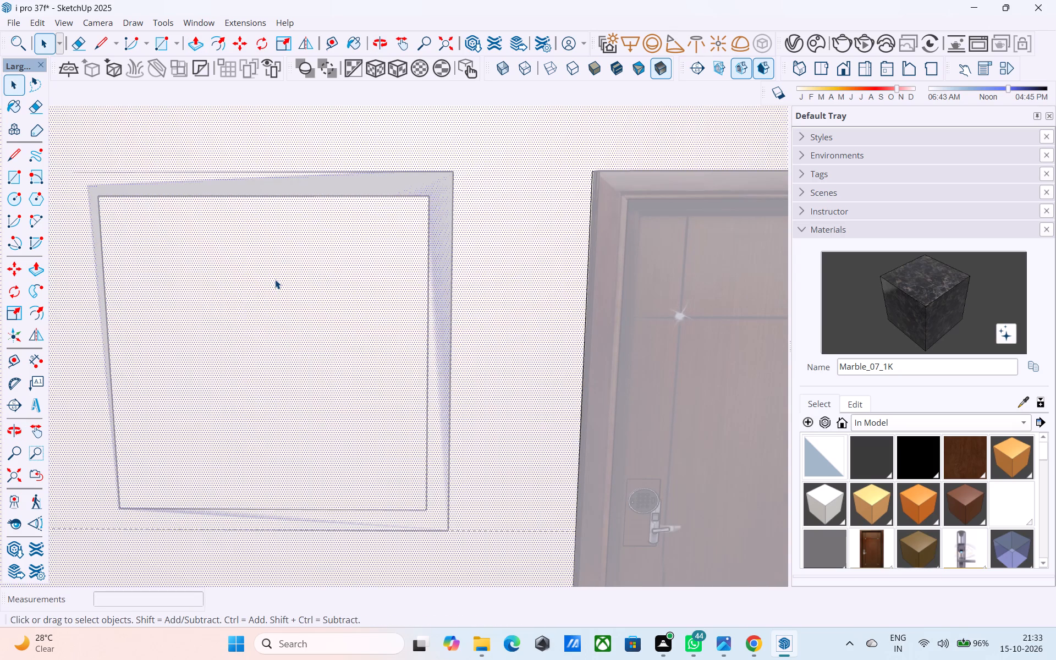
key(r)
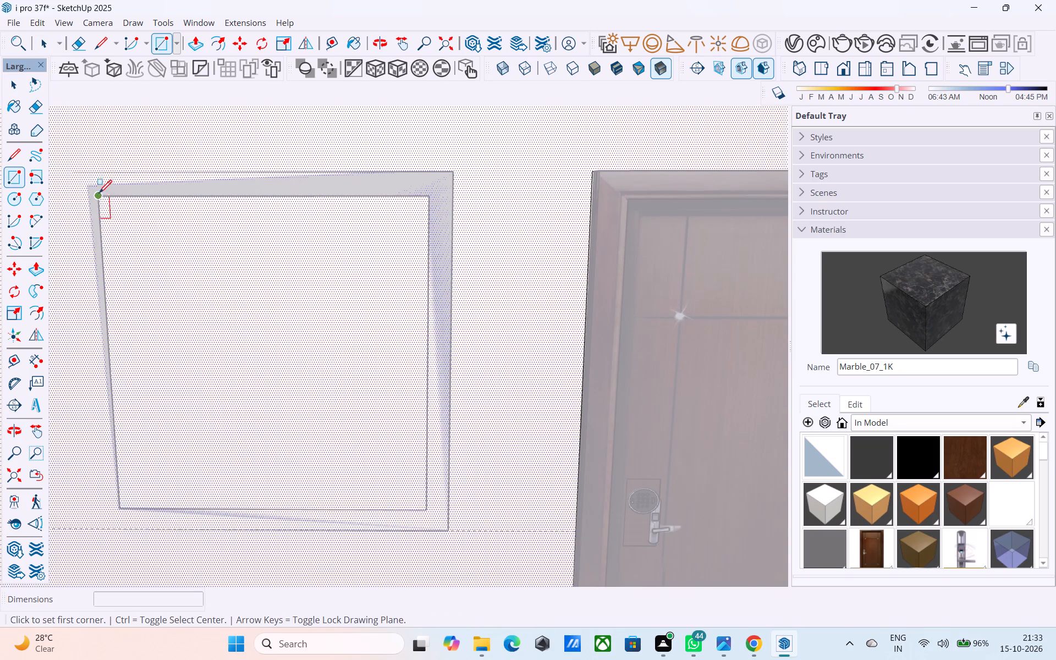
click(105, 200)
click(428, 505)
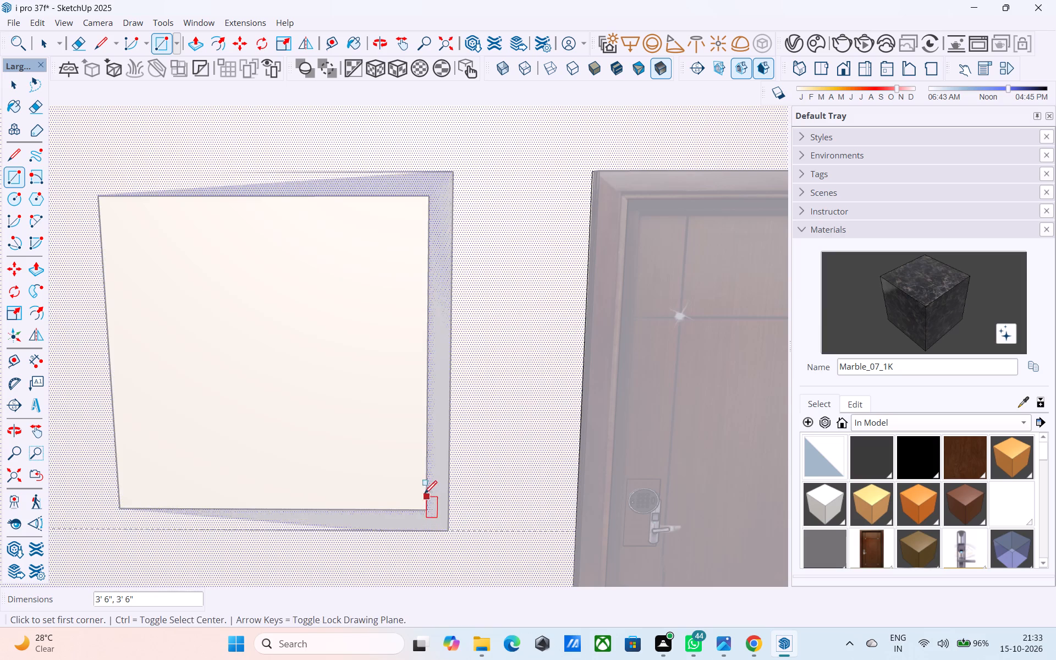
Push the rectangle through the ground-floor wall to cut the window opening, and leave the wall's editing mode.
key(space)
click(398, 455)
key(p)
click(398, 455)
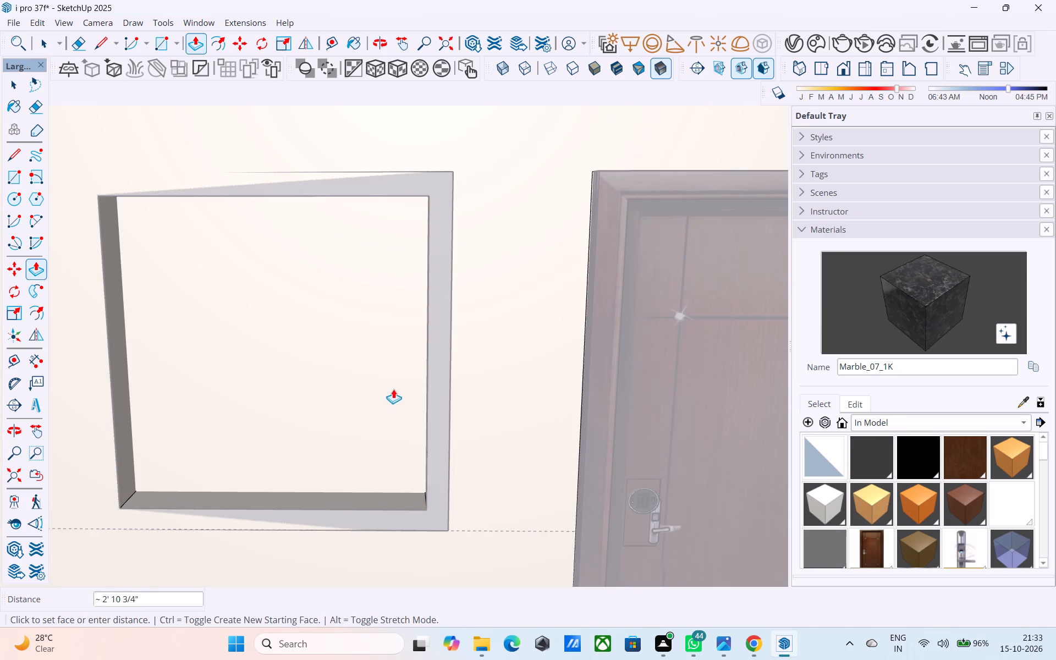
click(387, 323)
scroll(387, 323, down, 16)
key(space)
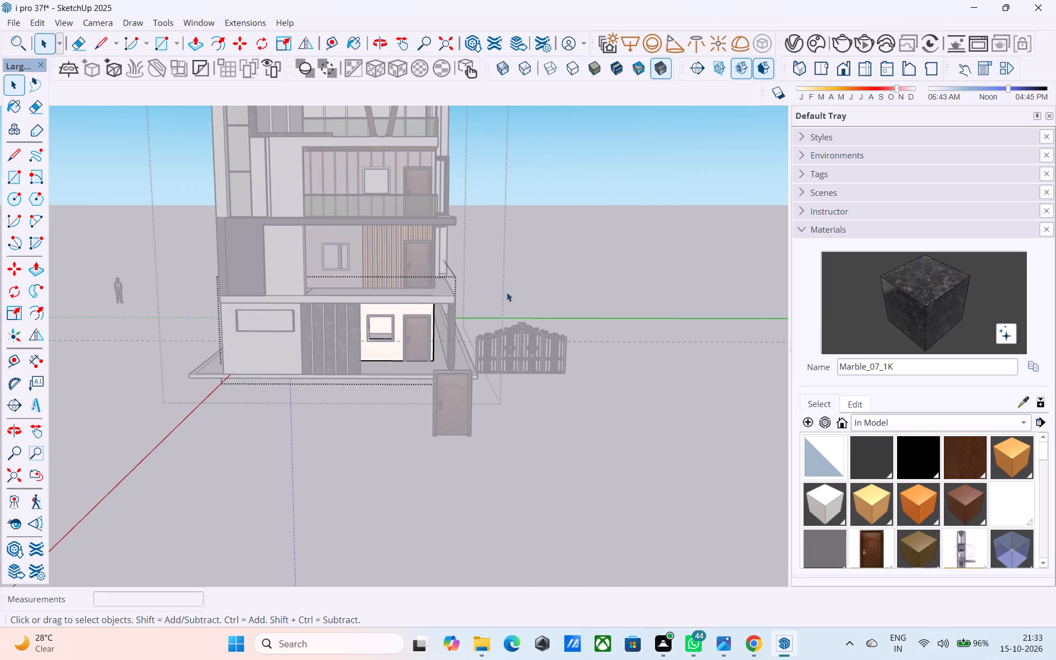
click(542, 273)
click(532, 278)
Move the ornamental gate from beside the house onto the plinth's front edge, between the marble-clad wall and the marble column.
middle_drag(501, 302, 508, 369)
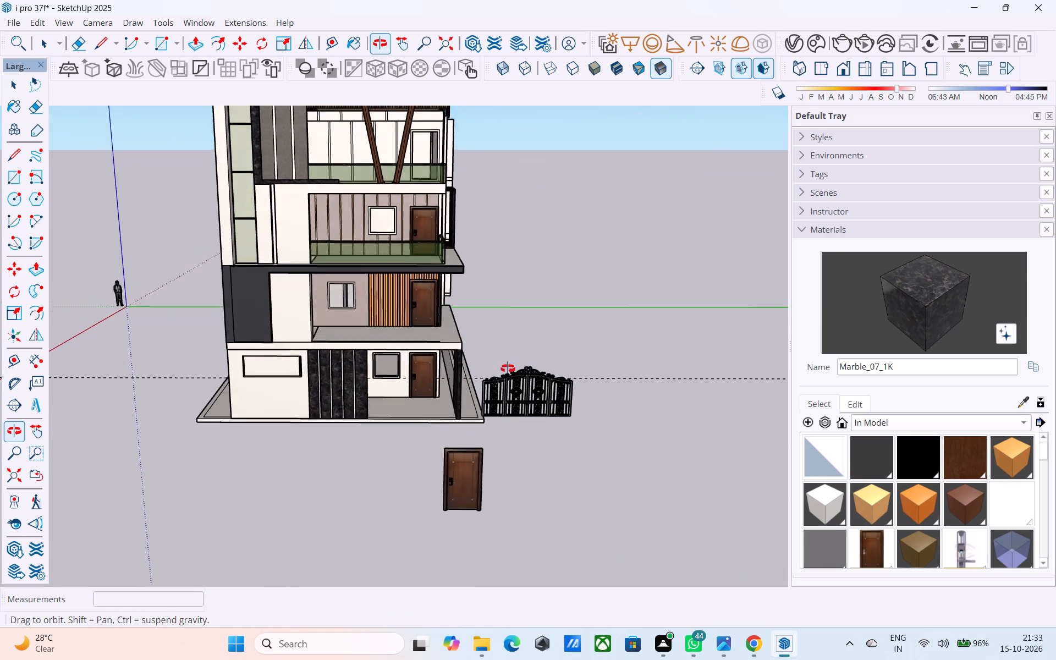
middle_drag(508, 369, 499, 359)
scroll(489, 354, down, 3)
middle_drag(400, 279, 406, 354)
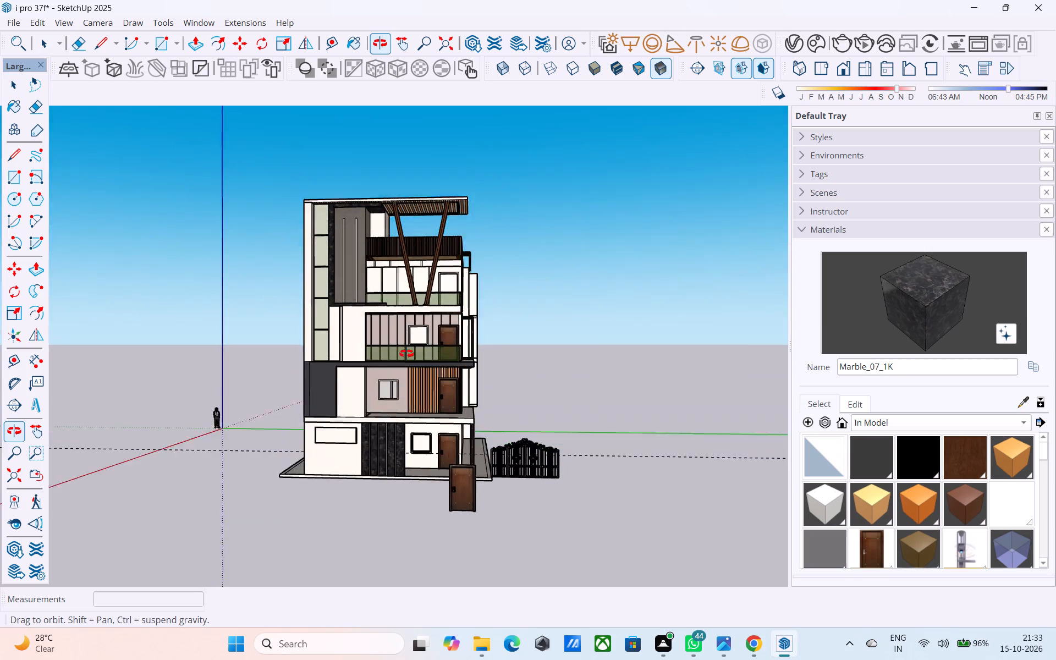
middle_drag(406, 354, 359, 284)
scroll(362, 332, up, 2)
middle_drag(356, 359, 395, 381)
scroll(446, 399, up, 1)
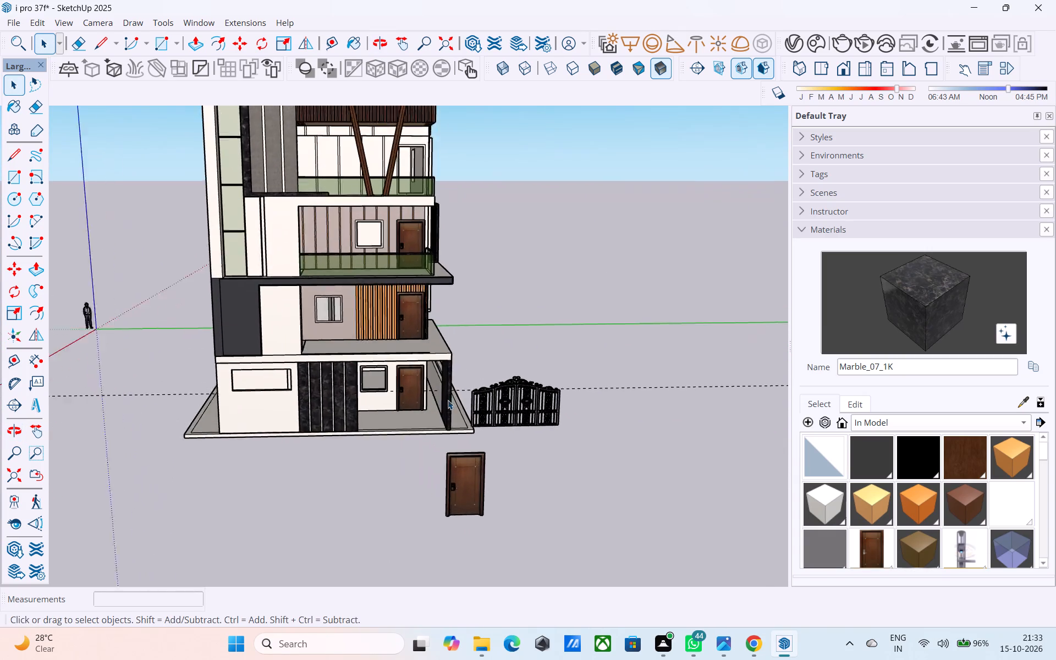
scroll(448, 400, up, 2)
click(540, 416)
scroll(483, 404, up, 3)
key(m)
scroll(481, 404, up, 4)
middle_drag(492, 447, 453, 450)
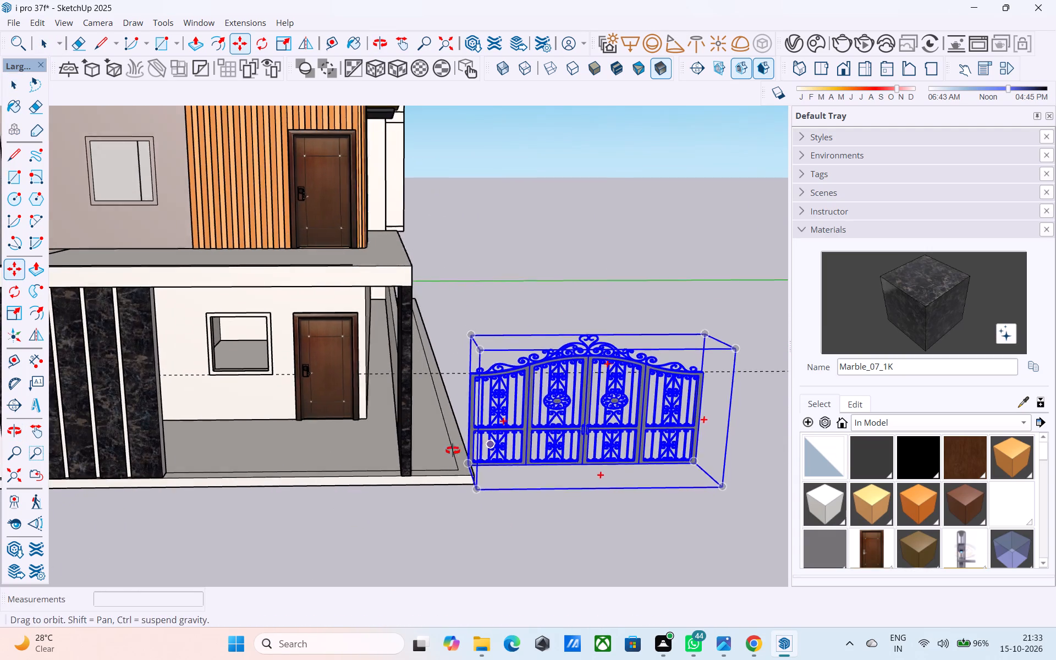
middle_drag(453, 450, 446, 453)
scroll(448, 450, up, 10)
middle_drag(467, 464, 571, 442)
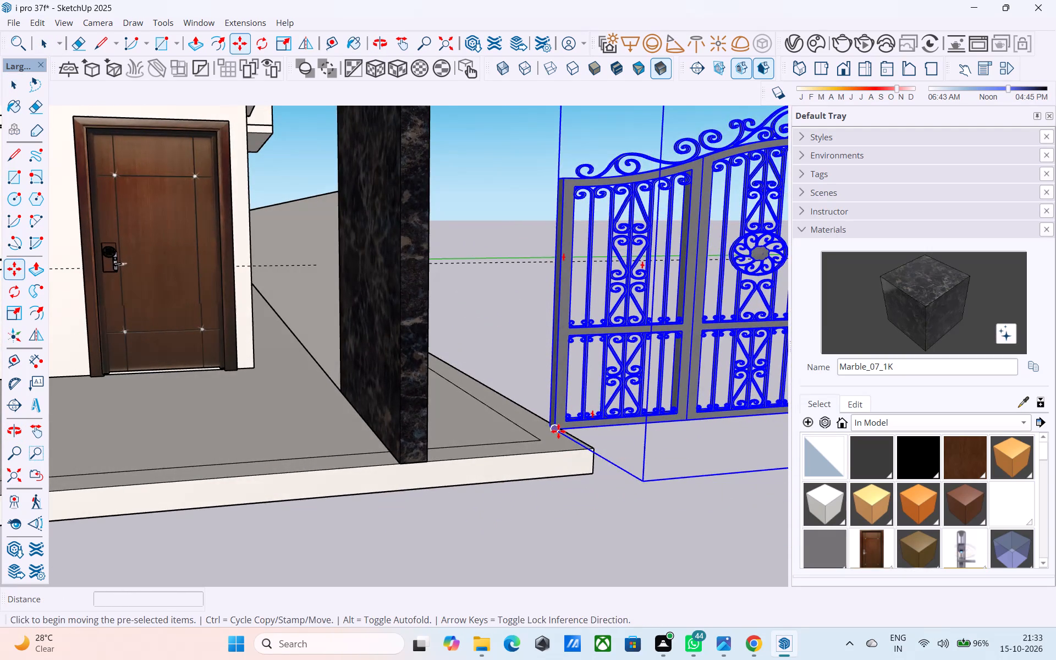
click(558, 431)
scroll(558, 423, down, 10)
scroll(145, 493, up, 7)
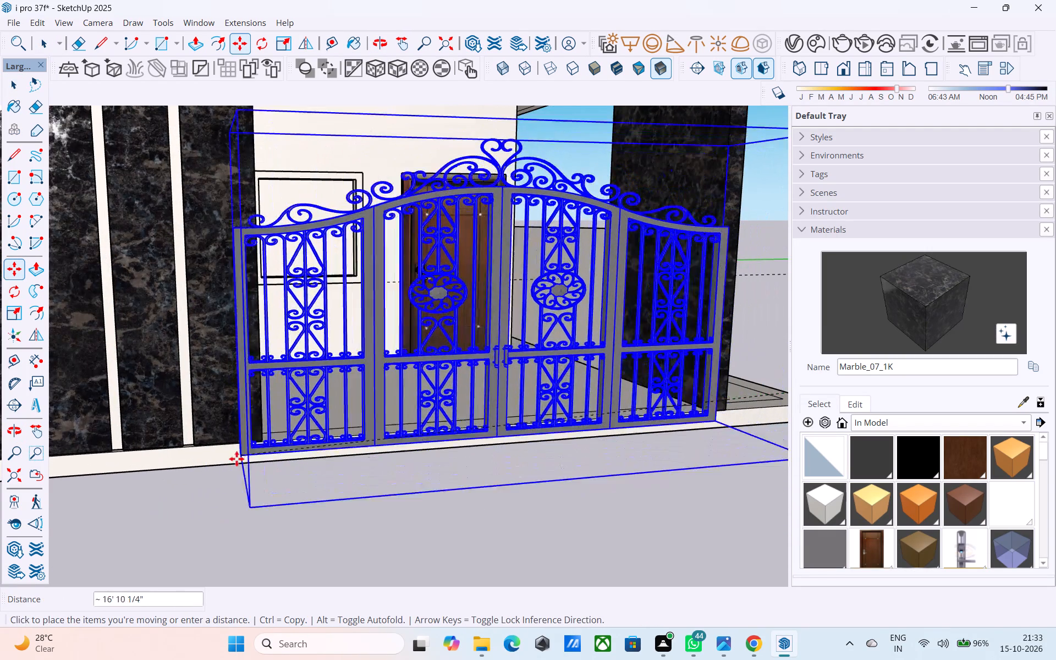
click(265, 435)
scroll(328, 410, down, 2)
middle_drag(328, 410, 315, 412)
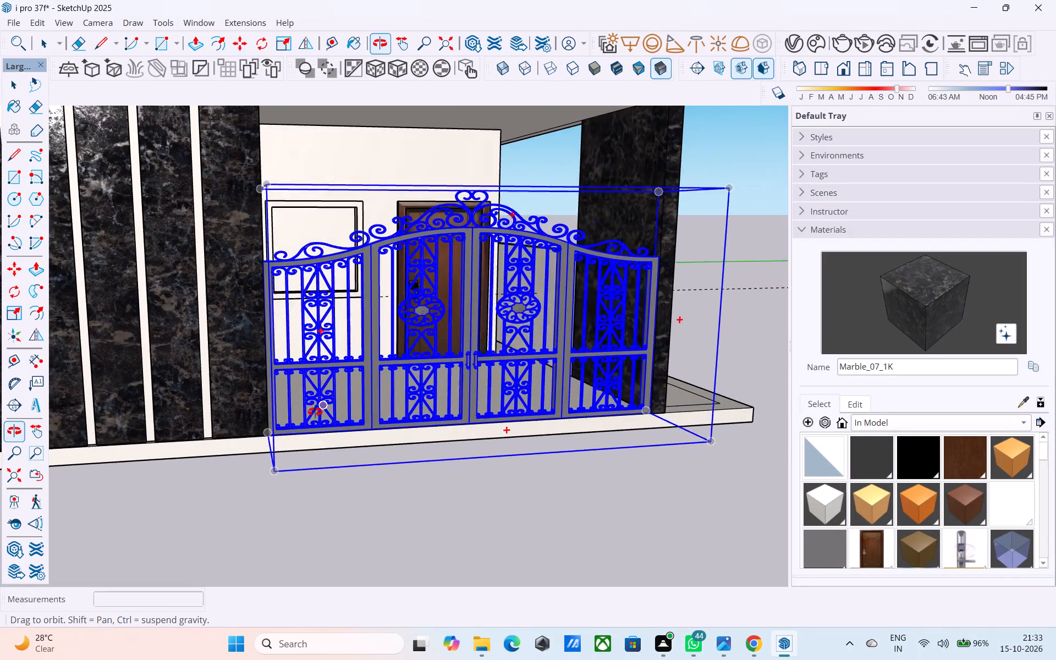
middle_drag(315, 412, 248, 399)
key(space)
scroll(228, 393, down, 5)
click(562, 287)
Examine the whole house and the gate's placement from the front and at an angle.
middle_drag(420, 268, 405, 294)
scroll(399, 296, down, 4)
middle_drag(397, 304, 302, 364)
middle_drag(347, 319, 354, 394)
scroll(356, 385, down, 4)
middle_drag(355, 390, 433, 311)
scroll(433, 298, down, 4)
middle_drag(428, 300, 448, 237)
scroll(433, 227, down, 4)
middle_drag(422, 238, 417, 258)
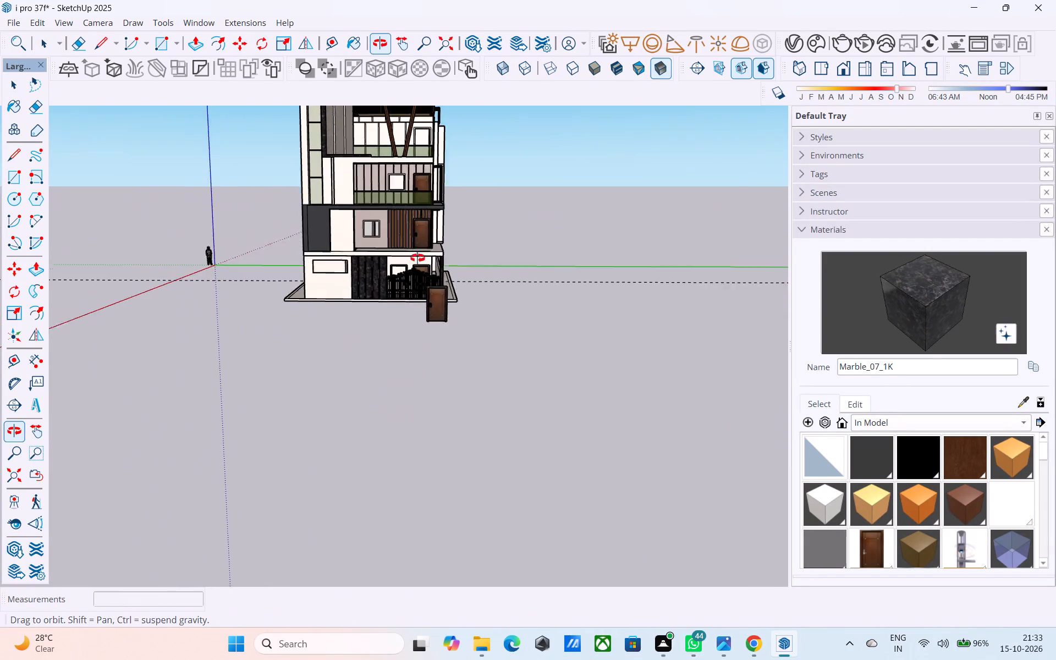
middle_drag(417, 258, 394, 329)
middle_drag(388, 231, 382, 279)
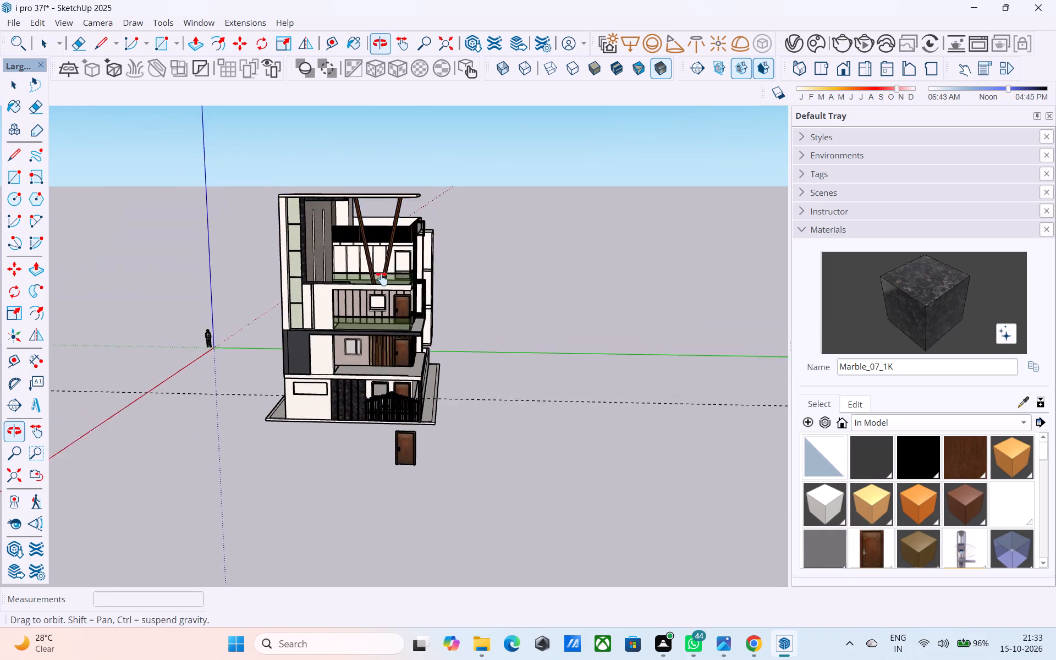
middle_drag(382, 279, 378, 284)
middle_drag(343, 324, 323, 311)
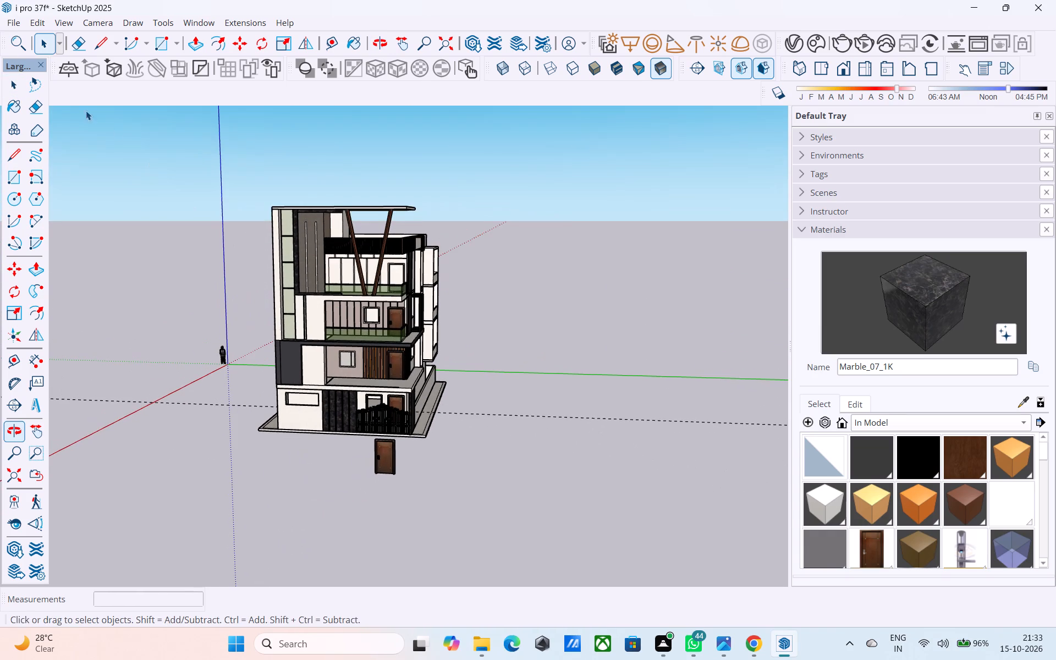
Import the 3D window collection model from the Downloads folder and place it on the ground beside the house.
click(14, 23)
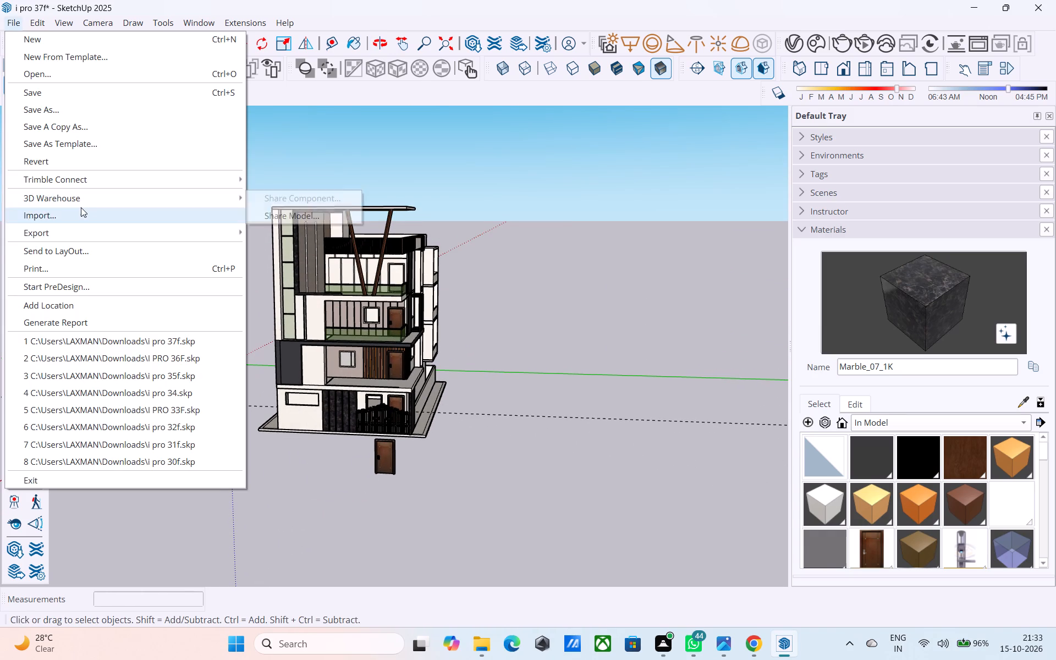
click(81, 207)
scroll(259, 175, down, 2)
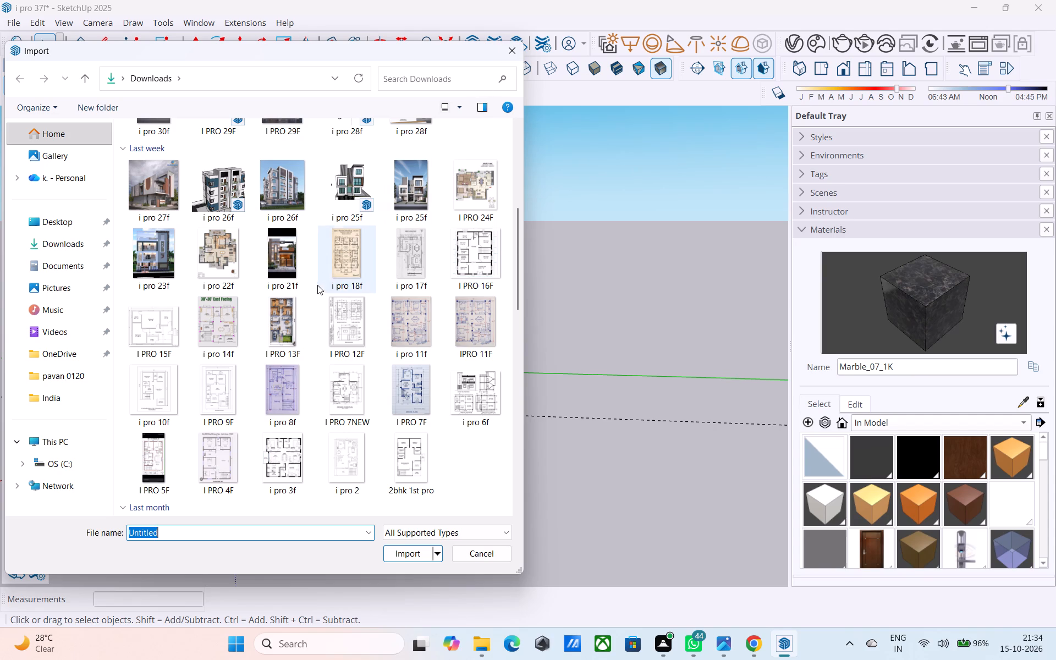
scroll(317, 286, down, 2)
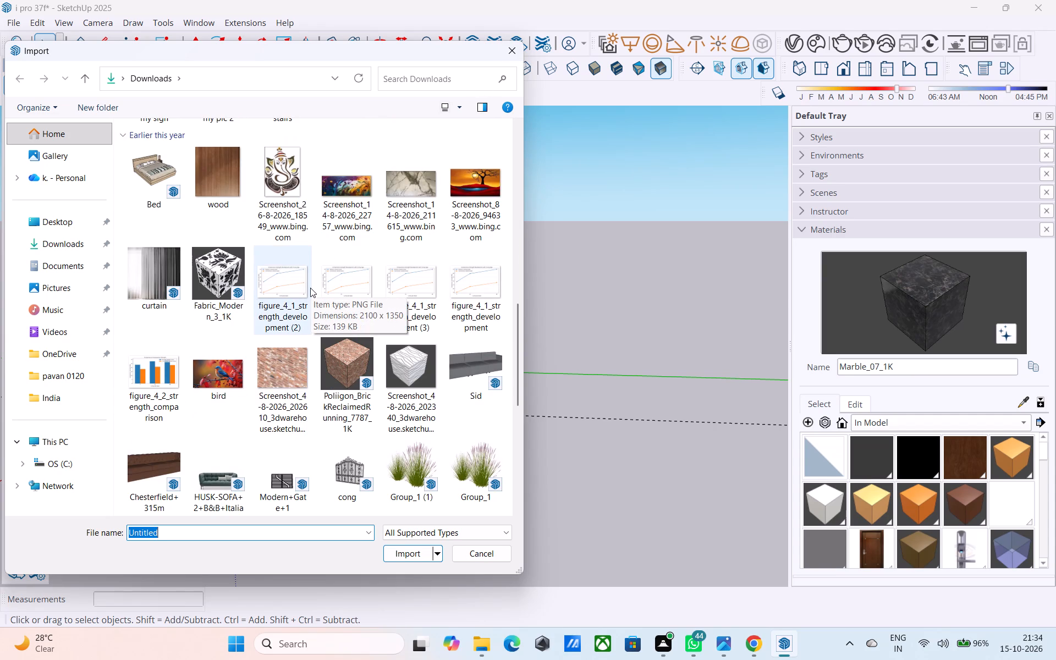
scroll(310, 288, down, 1)
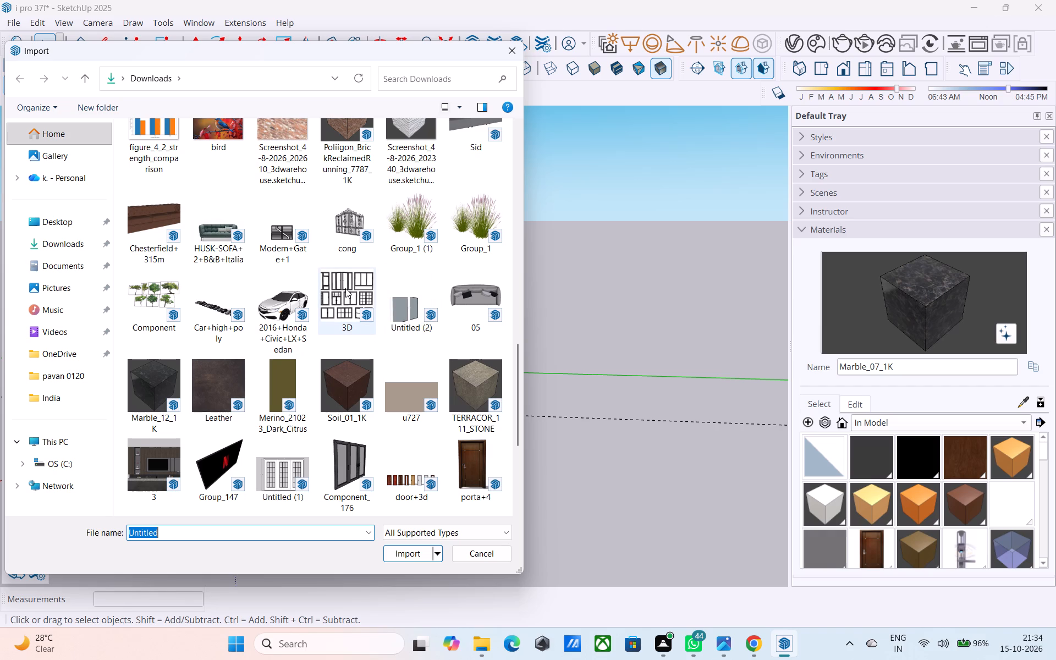
scroll(345, 288, up, 2)
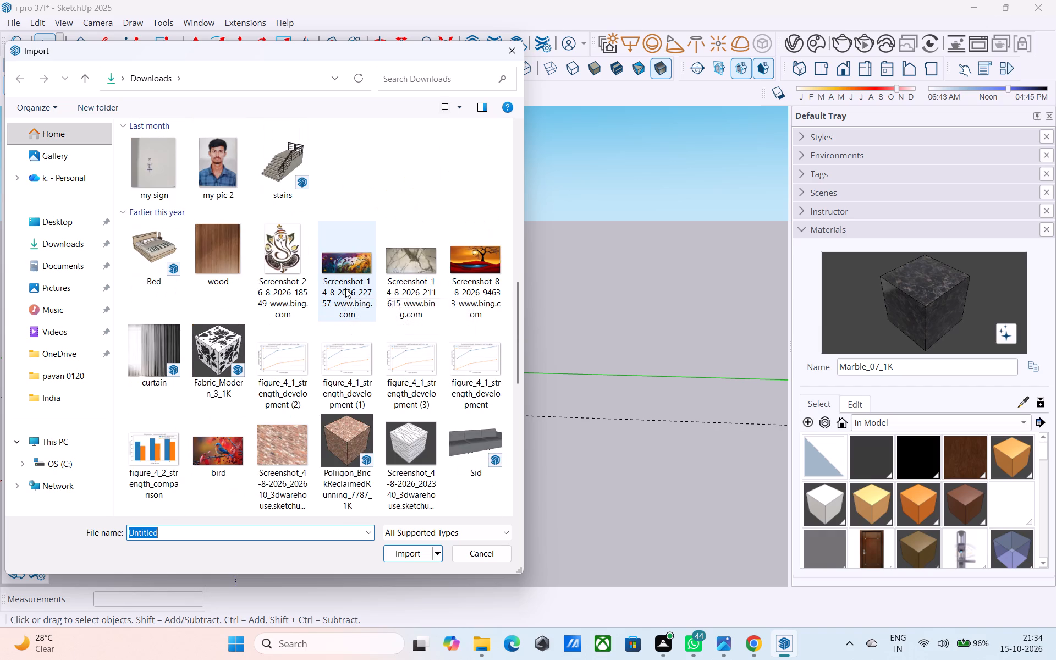
scroll(345, 288, down, 1)
click(344, 350)
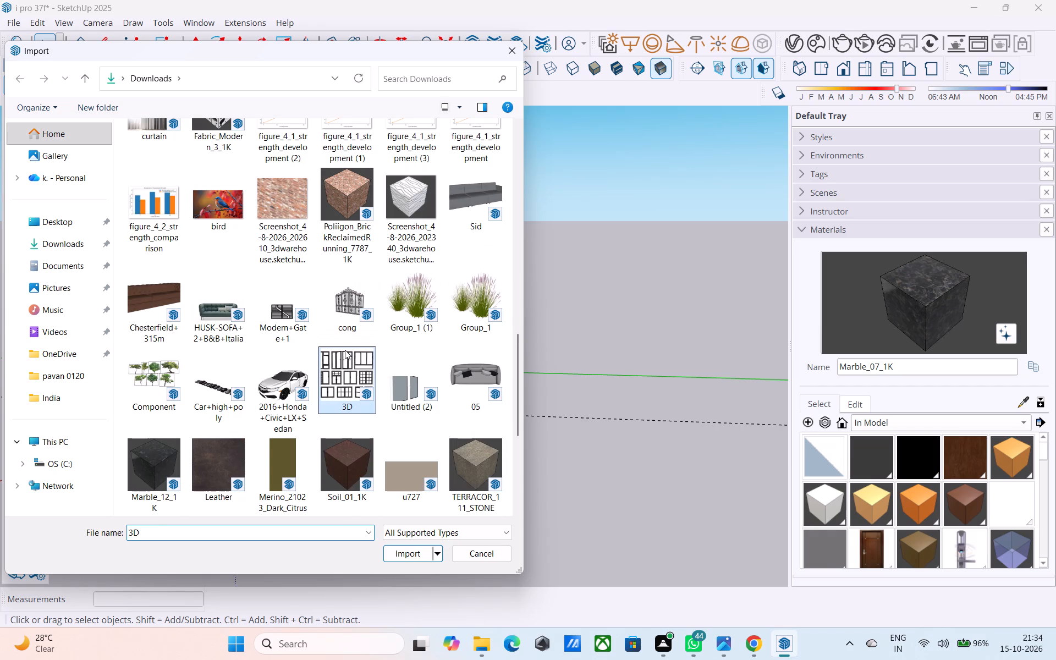
click(421, 552)
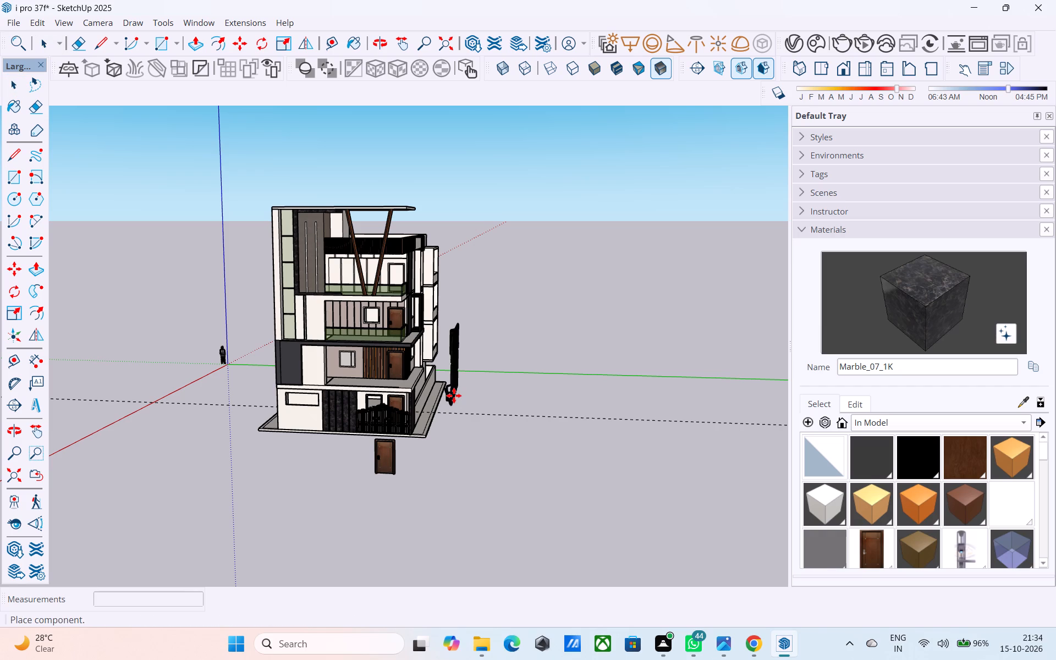
middle_drag(465, 408, 454, 405)
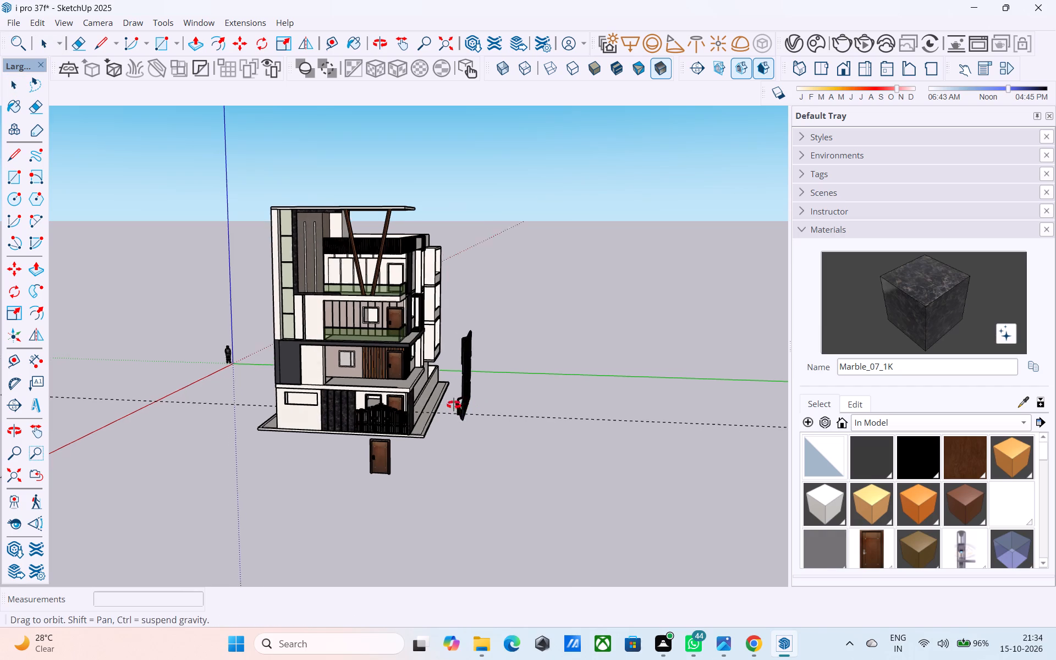
middle_drag(454, 405, 430, 403)
click(520, 498)
Explode the imported window collection into separate windows.
middle_drag(544, 496, 493, 465)
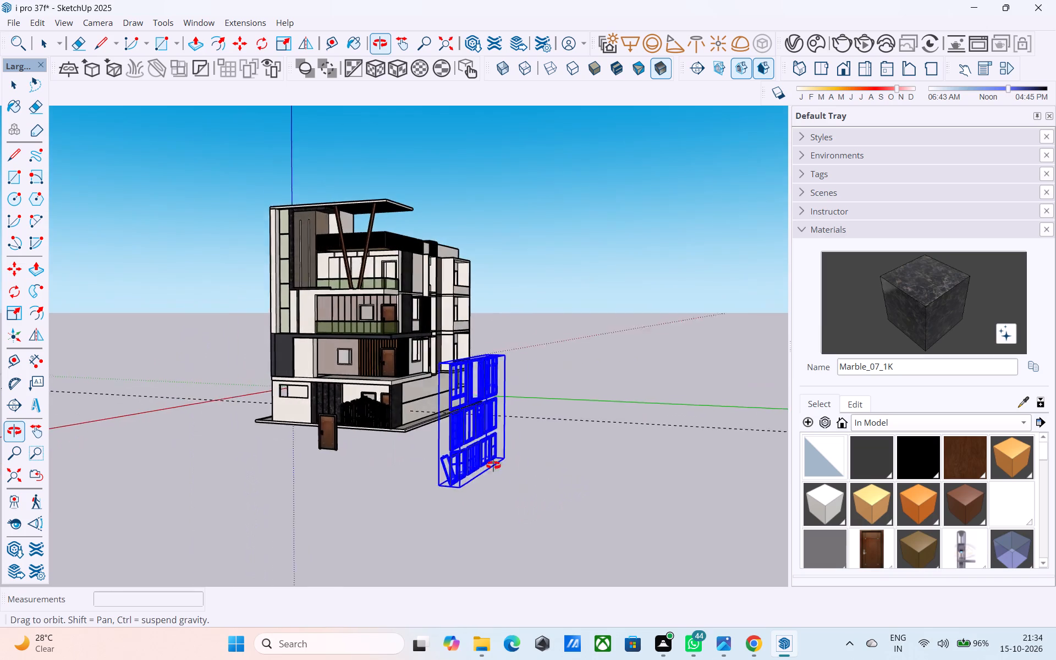
middle_drag(493, 465, 458, 465)
right_click(451, 463)
click(476, 183)
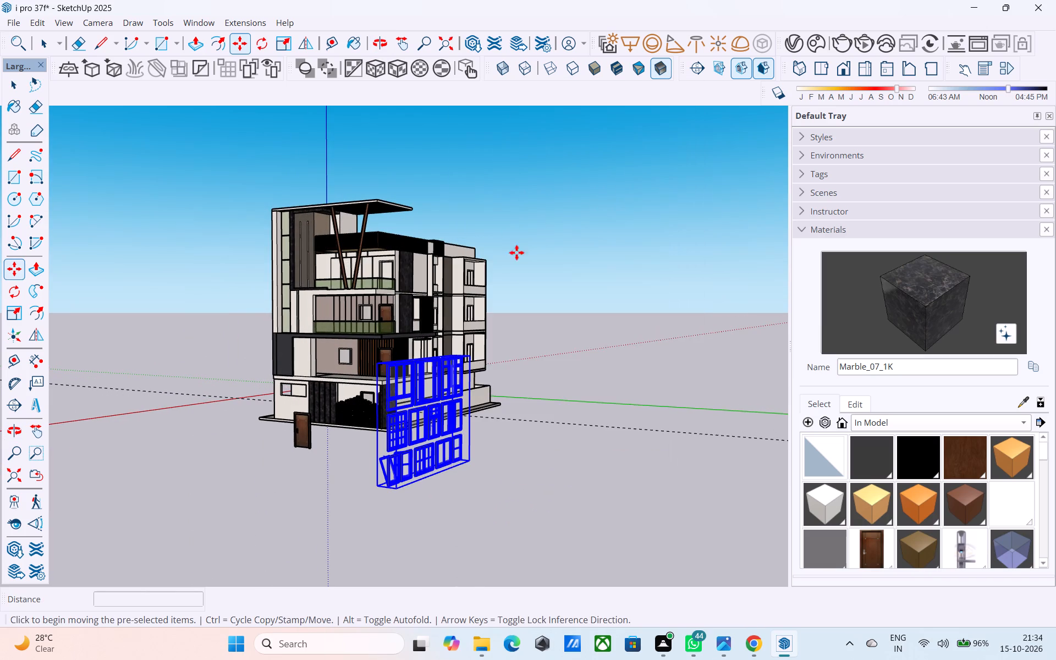
middle_drag(513, 274, 326, 319)
scroll(208, 426, up, 3)
key(space)
click(199, 421)
middle_drag(196, 421, 232, 401)
click(216, 392)
scroll(215, 392, up, 5)
click(216, 326)
click(232, 396)
right_click(231, 396)
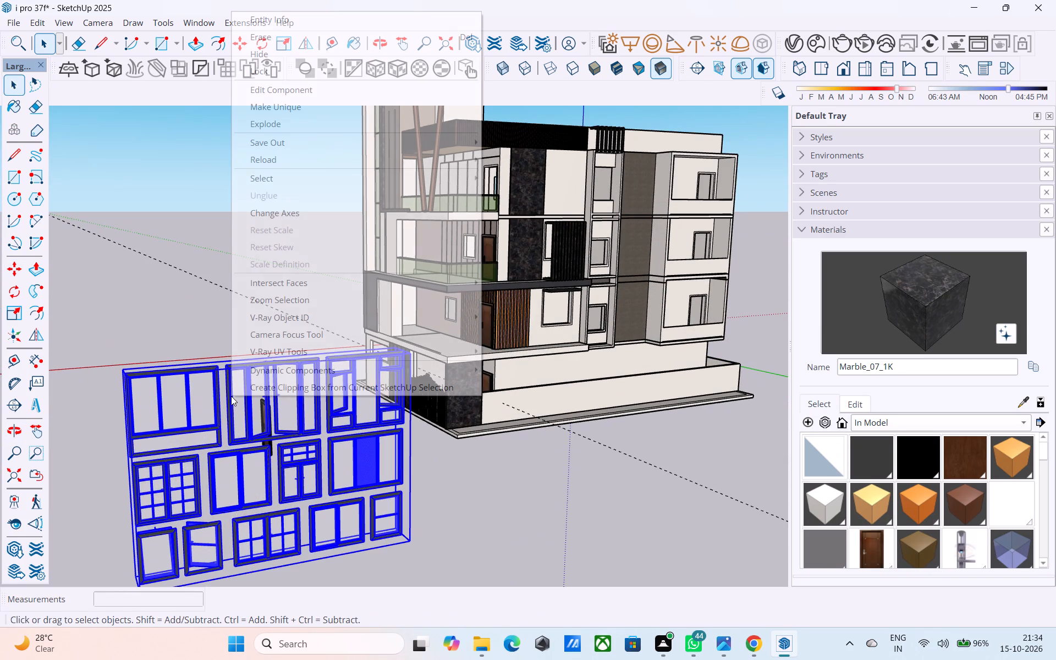
click(296, 124)
Move the grid-pane window in the middle of the collection's bottom row about 11' 7" out of the set.
middle_drag(236, 298, 281, 255)
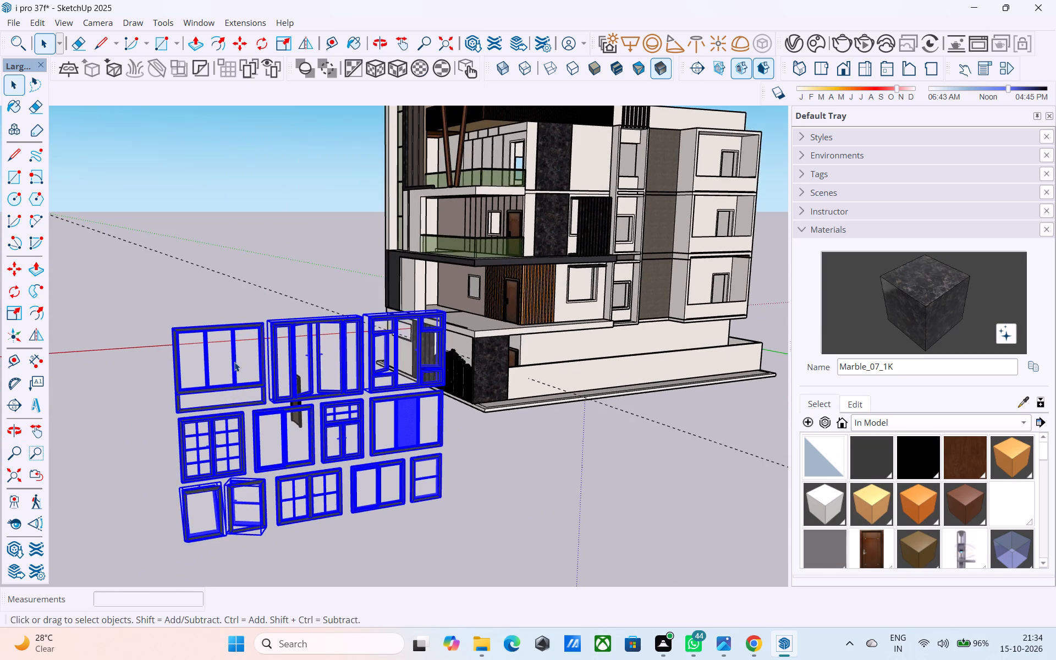
middle_drag(234, 362, 243, 350)
shift+middle_drag(321, 373, 279, 364)
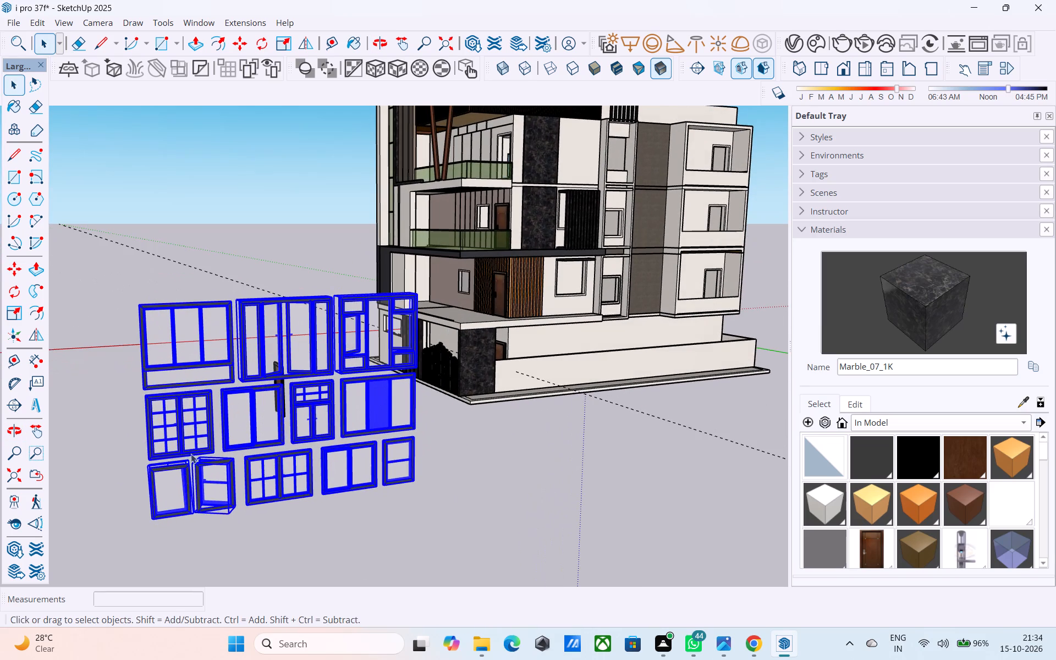
click(173, 445)
middle_drag(173, 444, 223, 410)
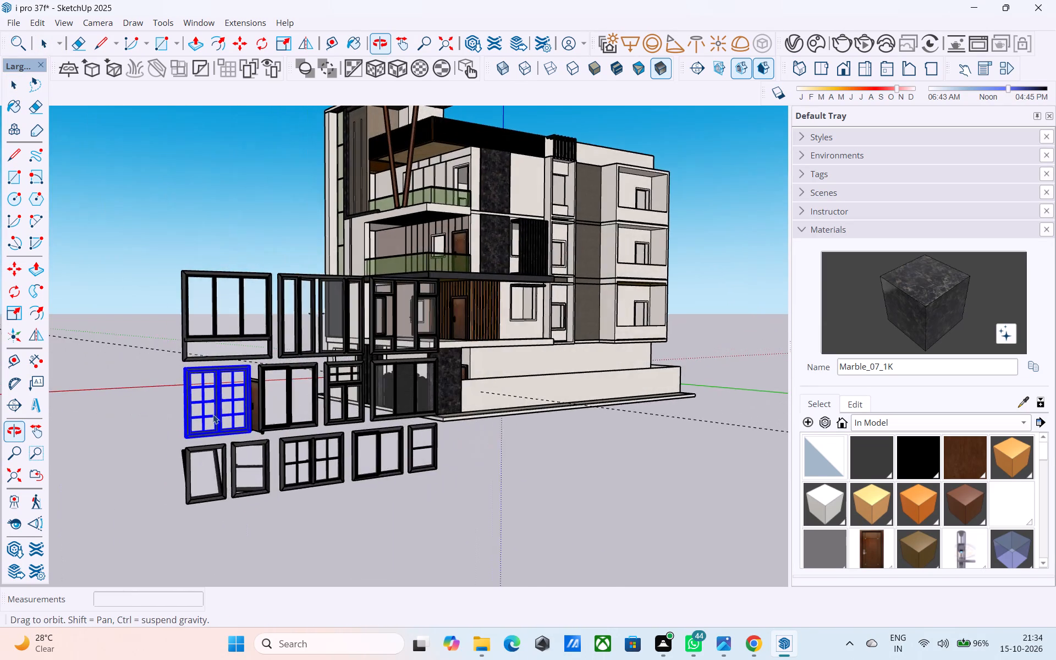
scroll(214, 432, up, 3)
click(342, 443)
middle_drag(357, 432, 736, 417)
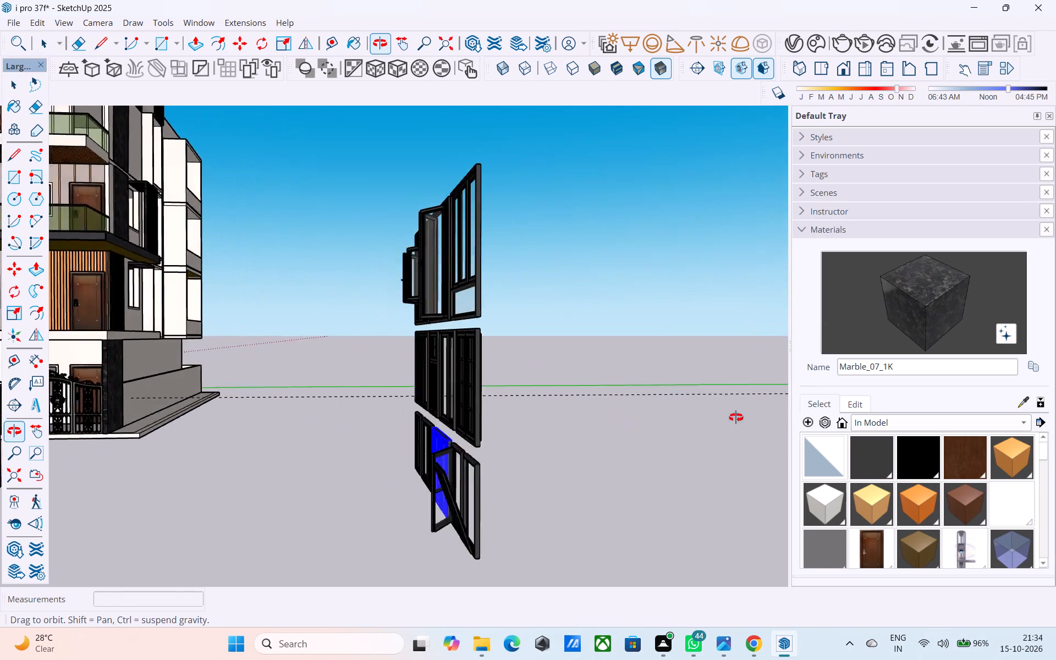
middle_drag(736, 417, 764, 411)
key(m)
click(598, 531)
click(434, 566)
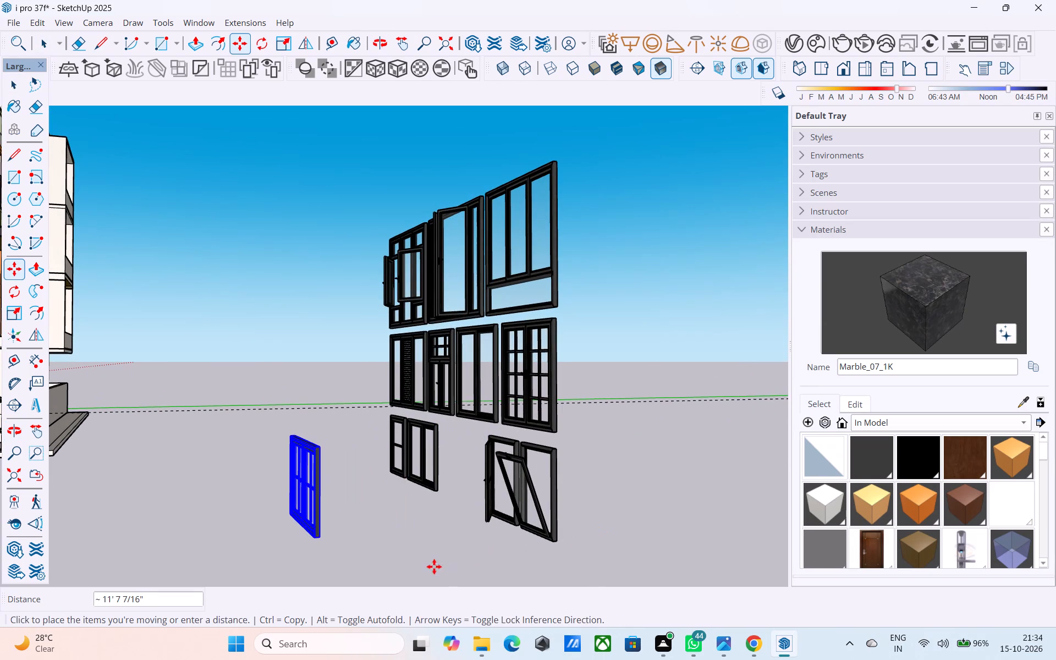
Rotate the separated grid-pane window 90 degrees on the ground plane so it faces the same way as the house front.
middle_drag(344, 540, 331, 564)
key(q)
middle_drag(331, 565, 316, 428)
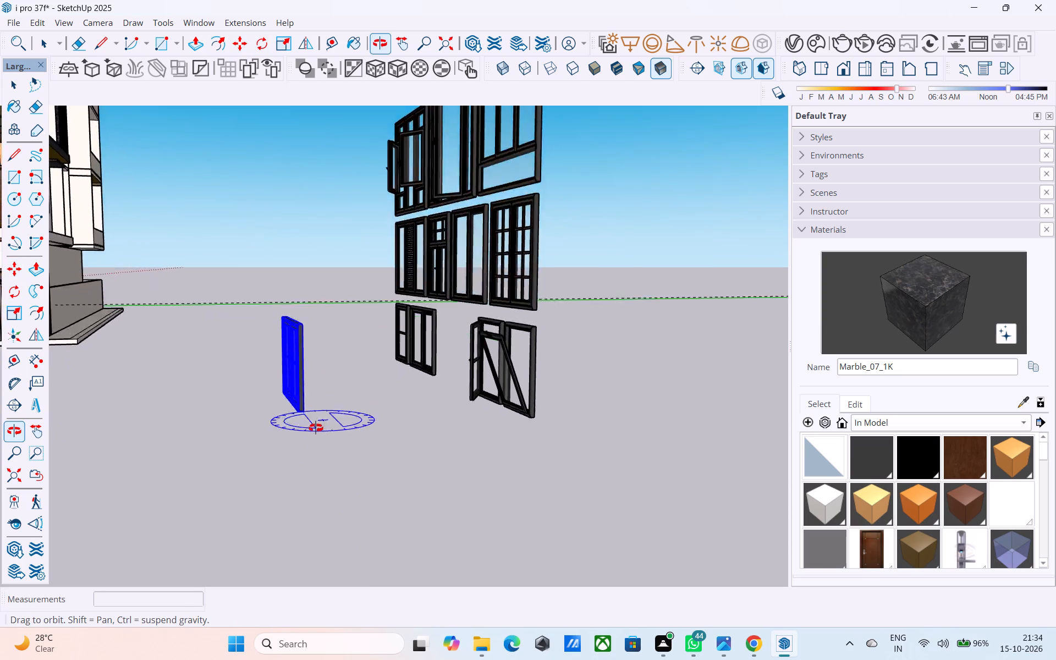
middle_drag(316, 428, 307, 515)
scroll(310, 459, up, 1)
click(265, 528)
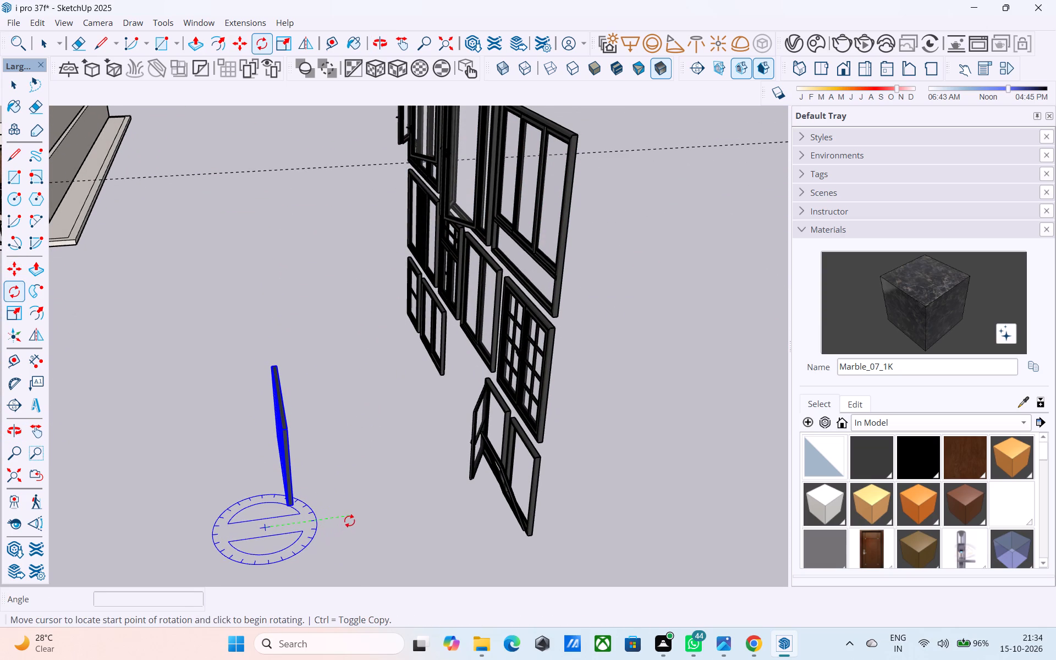
click(349, 521)
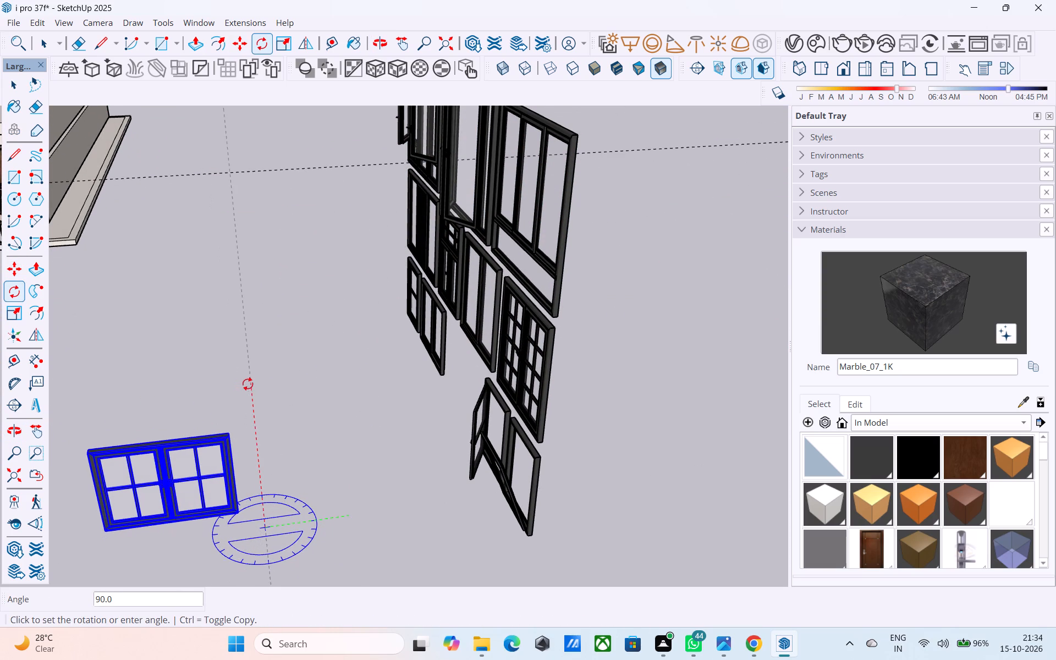
click(248, 384)
Move the rotated window by its lower corner over to the house entrance, near the opening beside the ground-floor door.
scroll(248, 384, down, 4)
middle_drag(248, 384, 464, 277)
scroll(410, 367, up, 3)
key(m)
middle_drag(343, 409, 382, 391)
scroll(380, 399, up, 4)
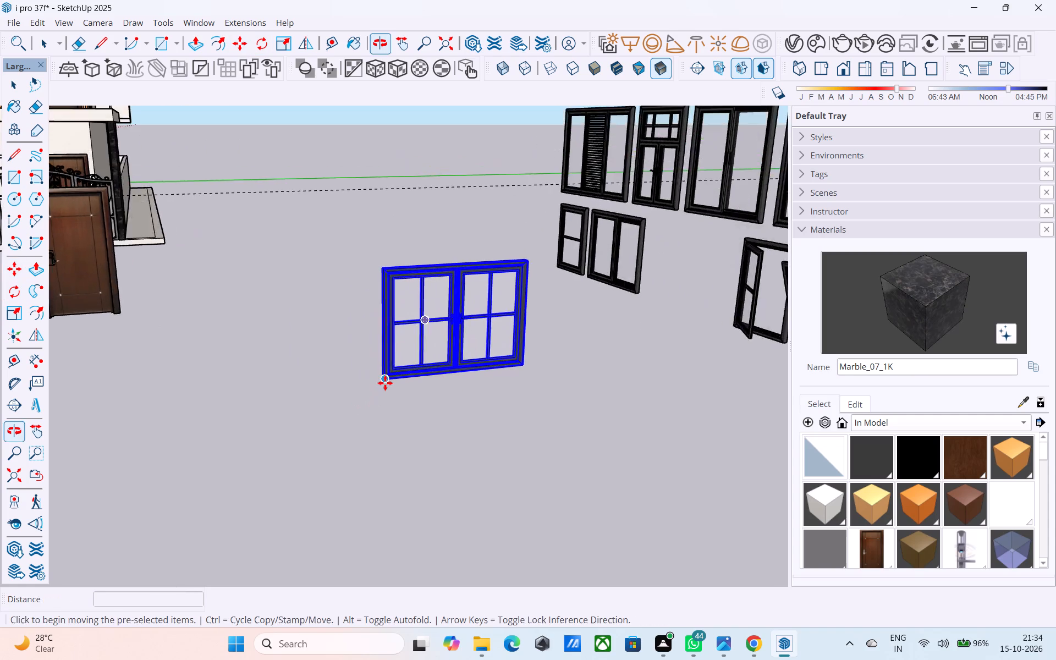
scroll(385, 383, up, 7)
click(386, 374)
scroll(339, 237, down, 7)
shift+middle_drag(356, 262, 581, 504)
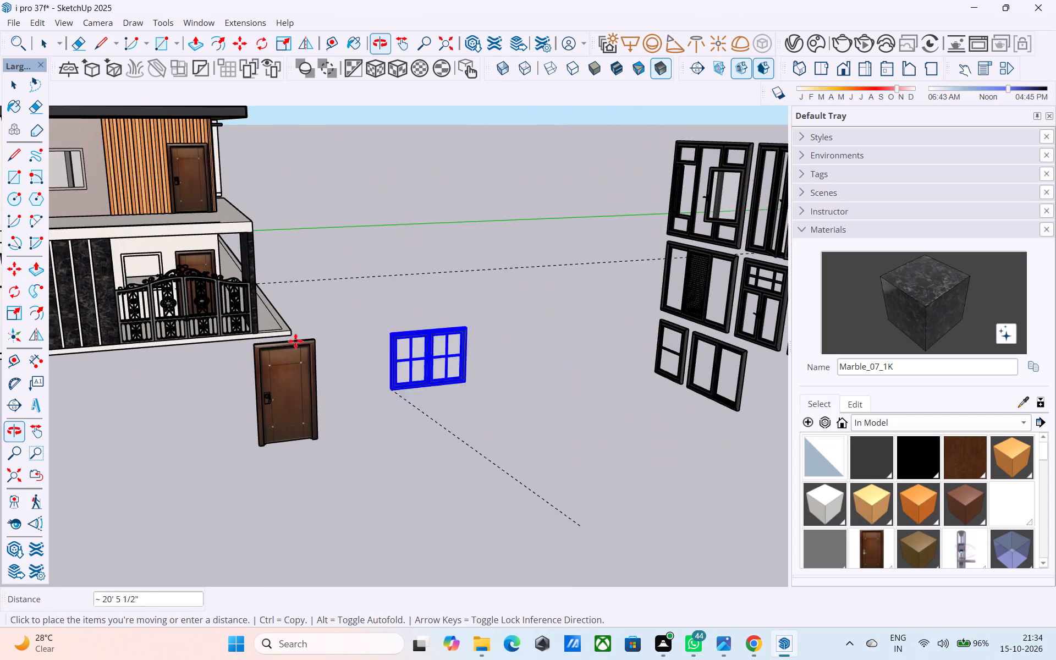
middle_drag(214, 288, 274, 368)
scroll(216, 360, up, 16)
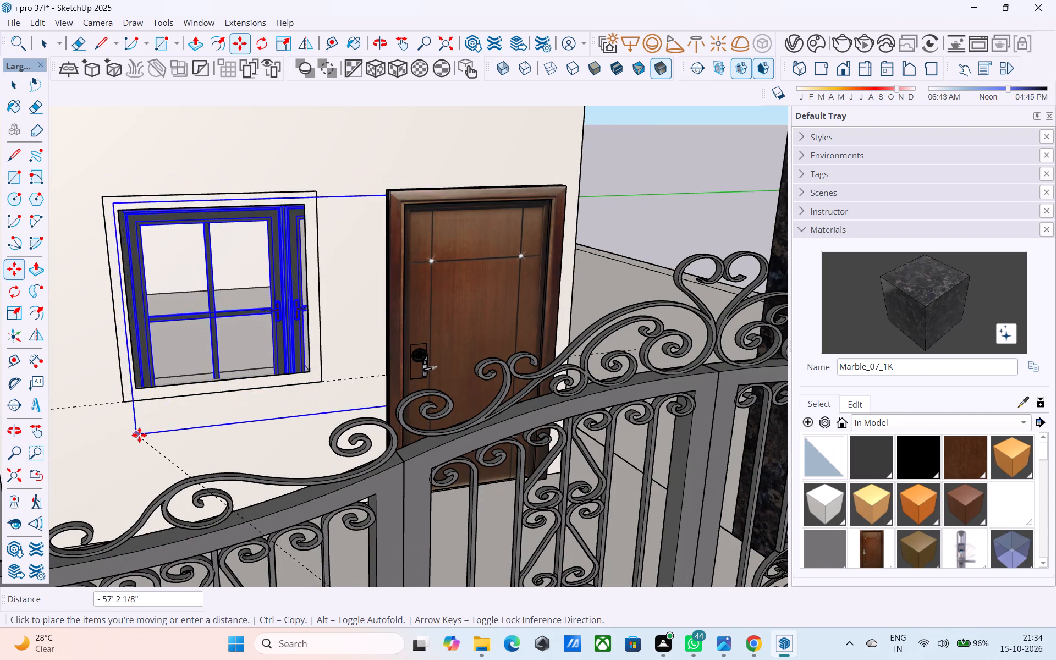
scroll(159, 392, down, 5)
click(225, 458)
Move the window about 10' back behind the gate onto the wall around the opening beside the ground-floor door.
middle_drag(222, 459, 239, 454)
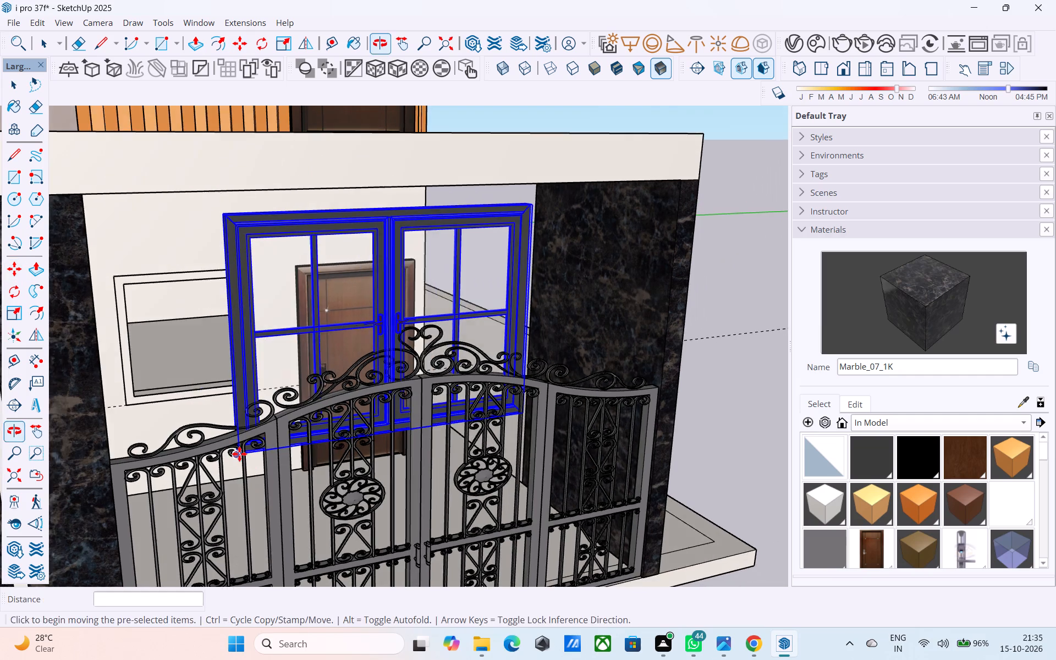
scroll(238, 454, up, 12)
middle_click(229, 452)
click(239, 438)
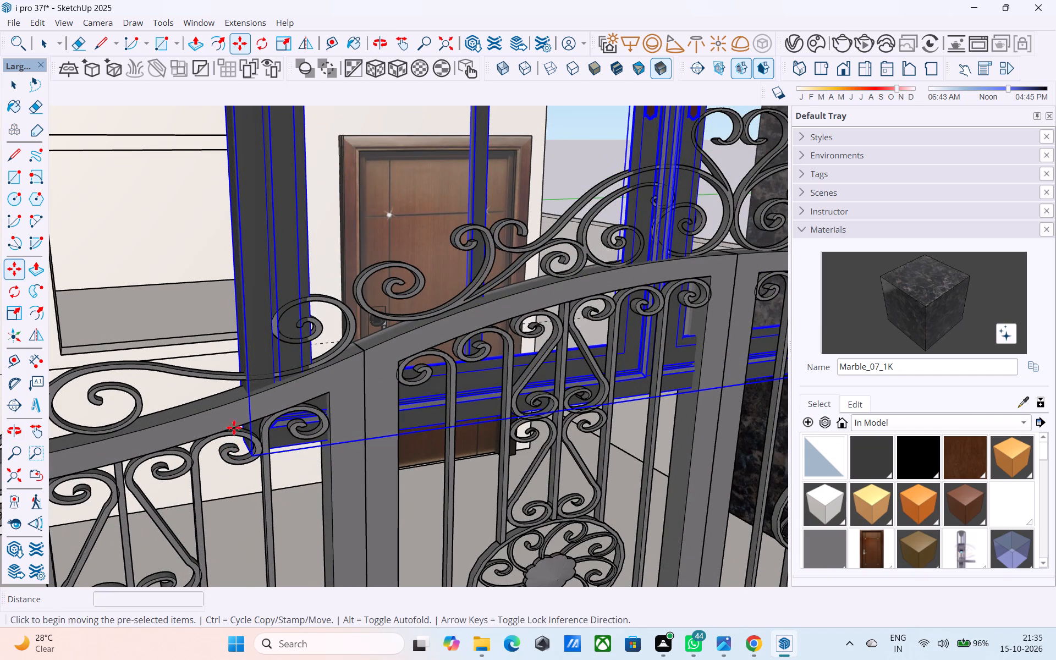
scroll(157, 329, down, 3)
middle_drag(157, 329, 218, 358)
scroll(199, 371, up, 2)
middle_drag(301, 376, 216, 392)
scroll(163, 400, up, 2)
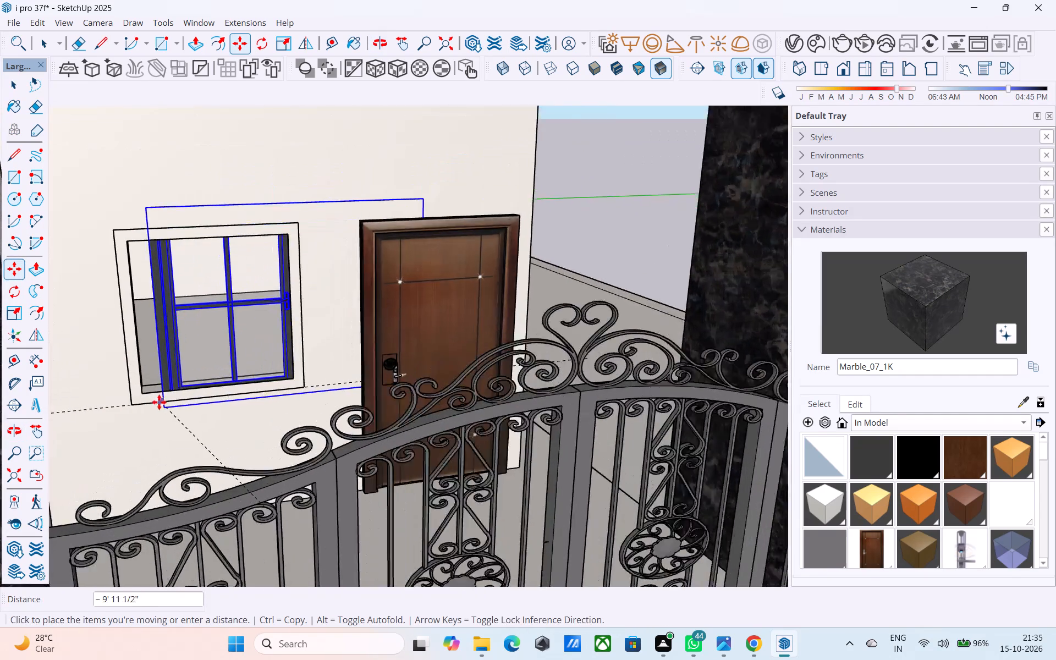
scroll(159, 402, up, 2)
click(126, 406)
Align the window's lower corner with the lower outer corner of the opening's frame beside the ground-floor door.
middle_drag(129, 405, 146, 394)
scroll(147, 393, up, 5)
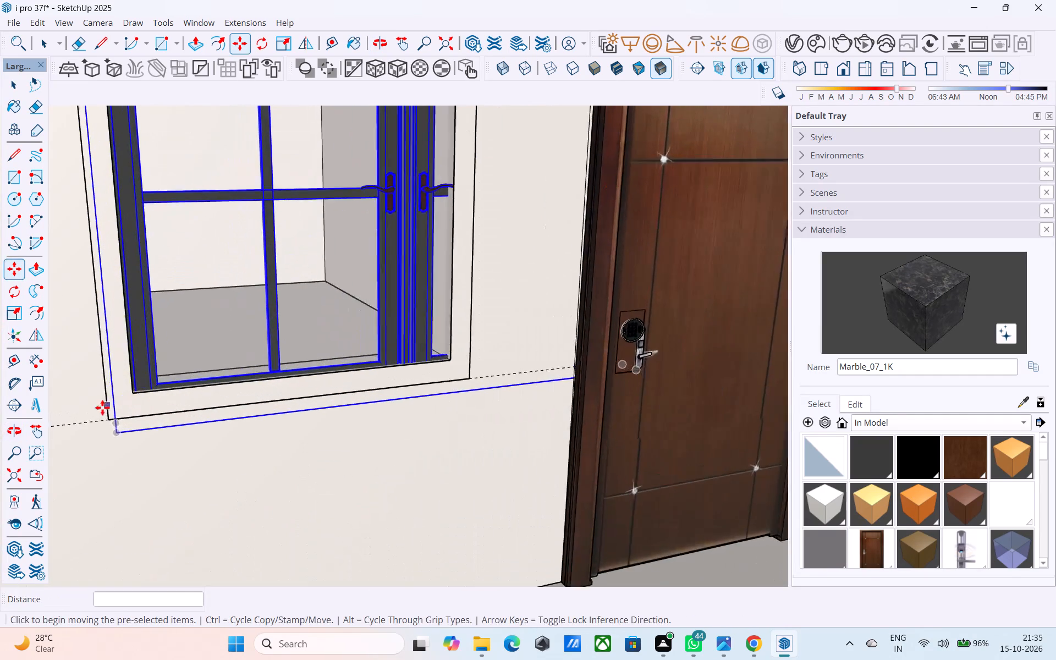
scroll(102, 408, up, 5)
middle_drag(100, 406, 194, 397)
click(88, 427)
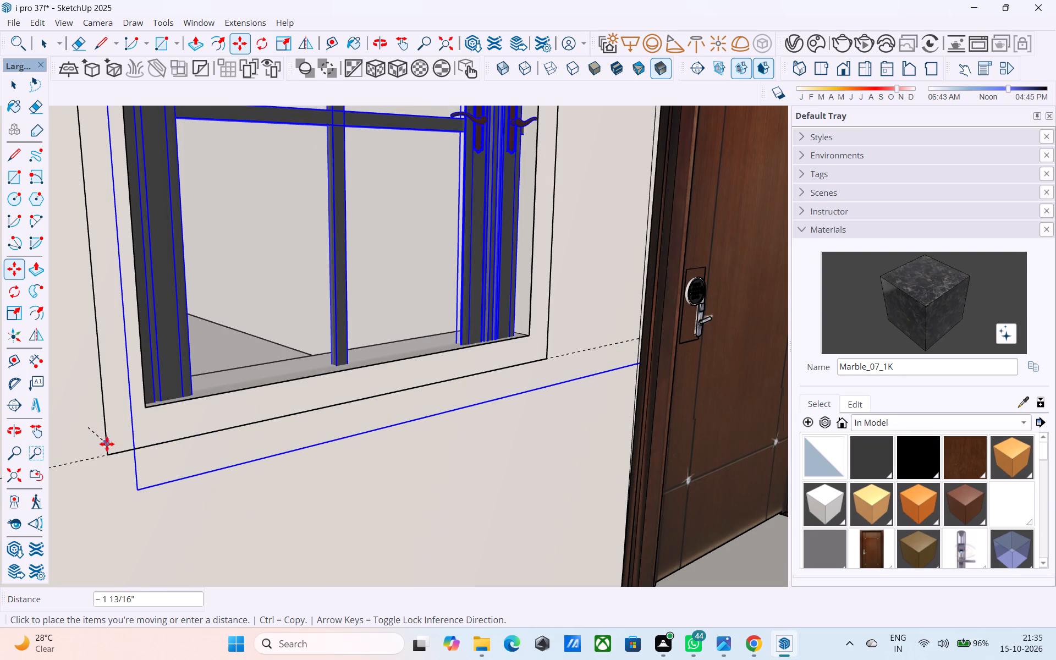
click(115, 437)
click(124, 478)
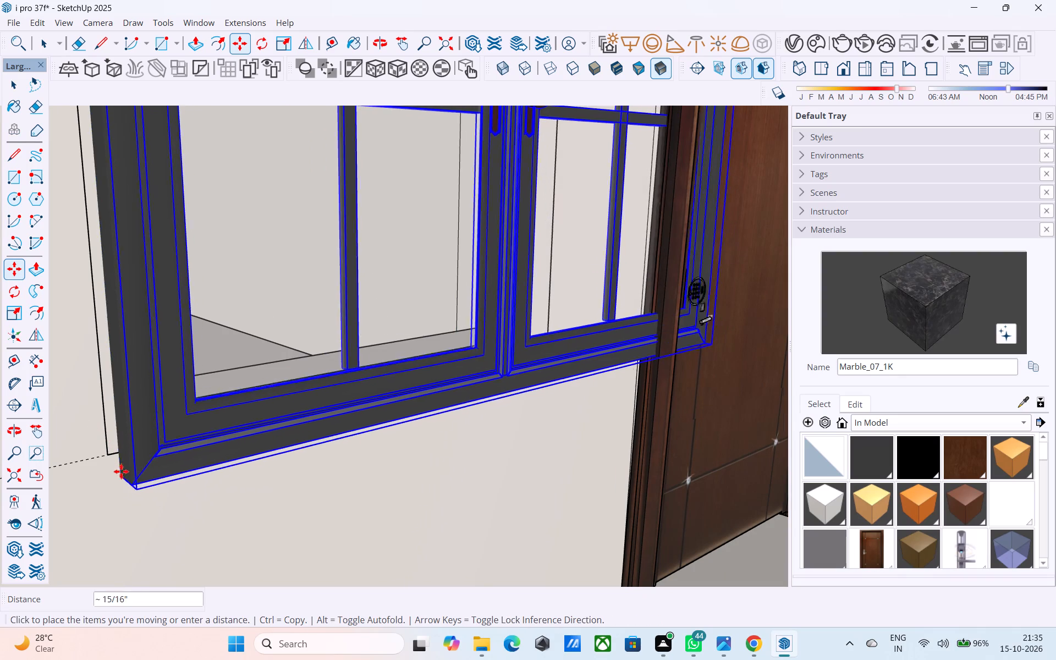
click(112, 454)
key(ctrl+z)
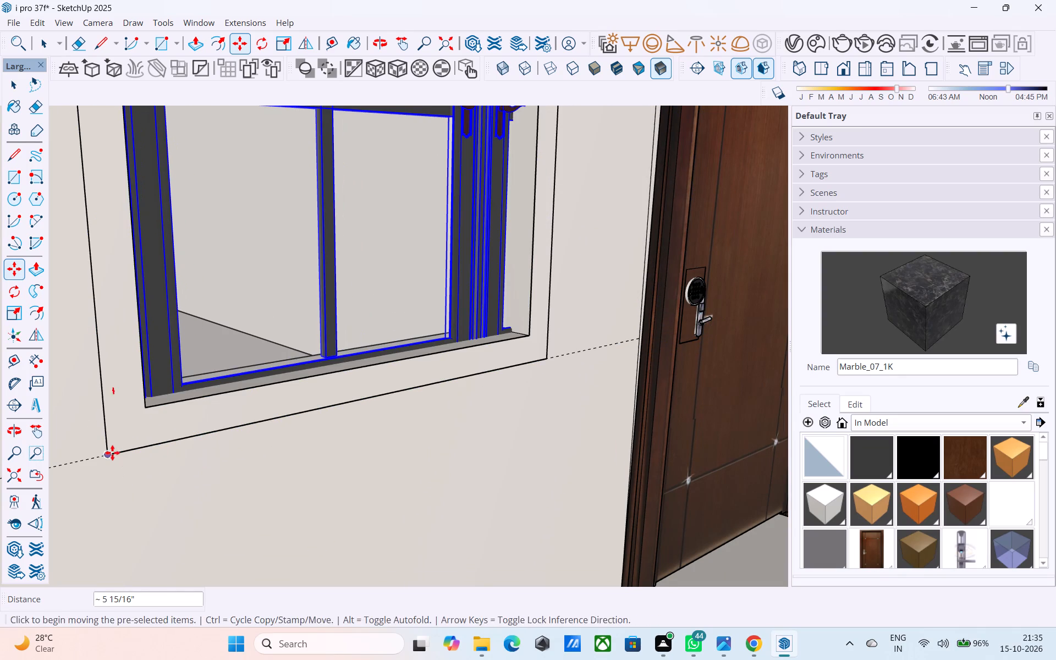
middle_drag(112, 453, 174, 433)
scroll(170, 480, up, 2)
click(174, 477)
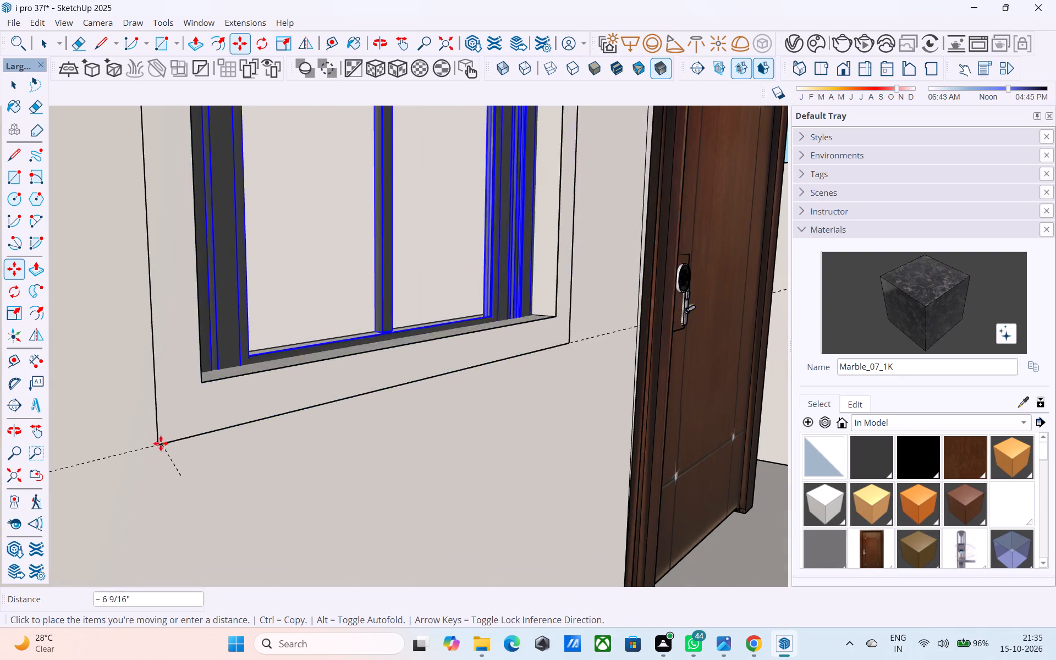
click(161, 443)
Scale the window's height to about 0.86 to match the top edge of the opening's outer frame.
middle_drag(160, 441, 9, 437)
scroll(16, 427, down, 8)
middle_drag(306, 360, 111, 410)
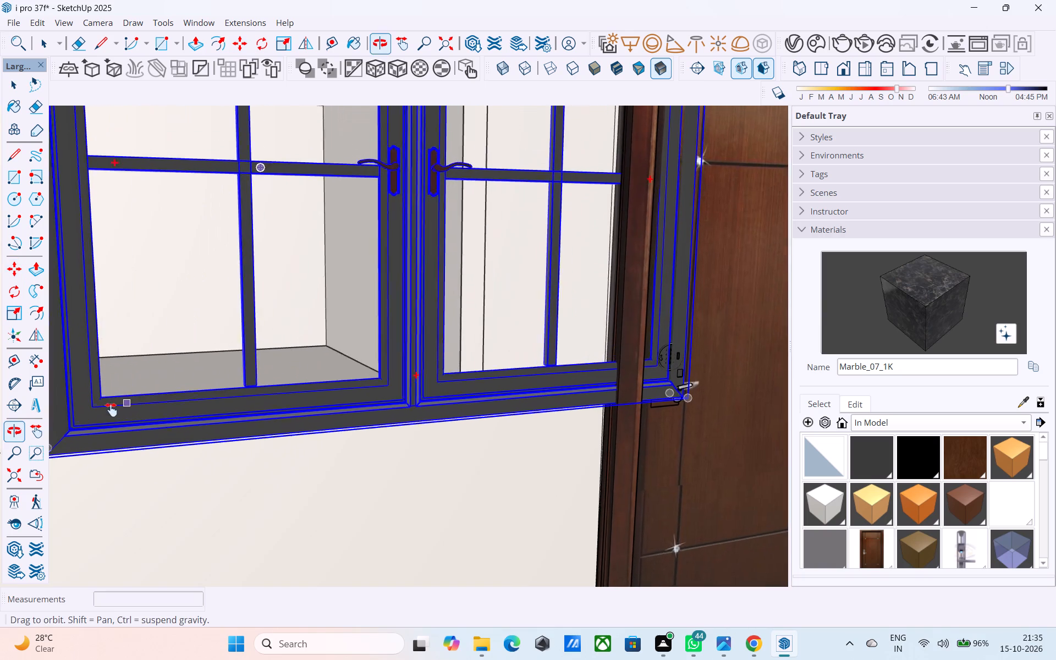
middle_drag(111, 410, 106, 414)
scroll(194, 382, down, 3)
middle_drag(276, 352, 261, 452)
key(s)
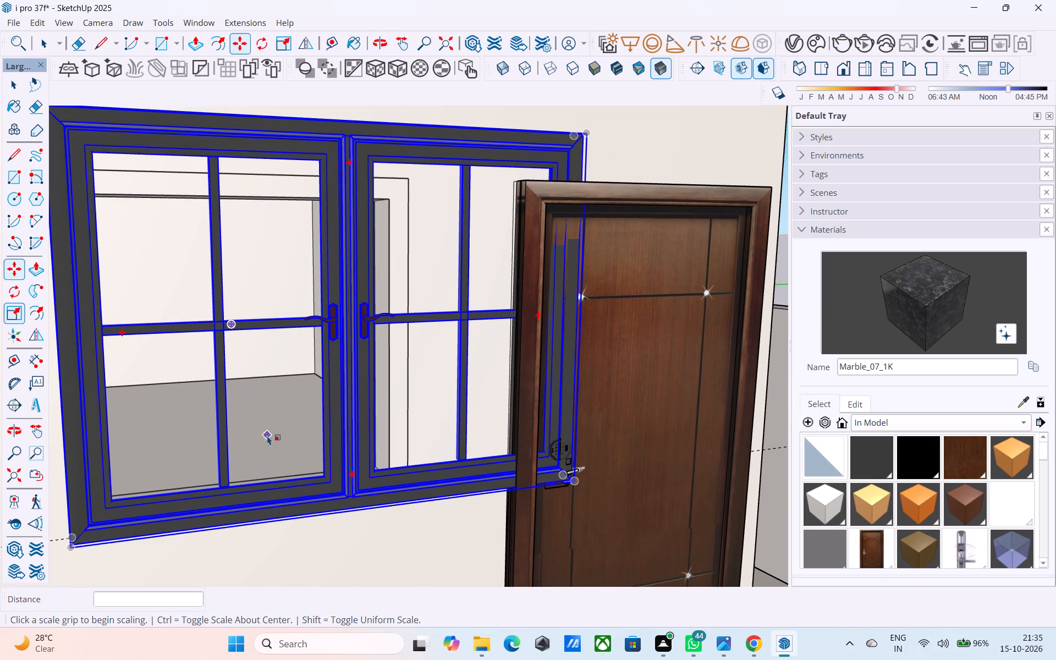
middle_drag(269, 438, 153, 522)
middle_drag(277, 304, 262, 325)
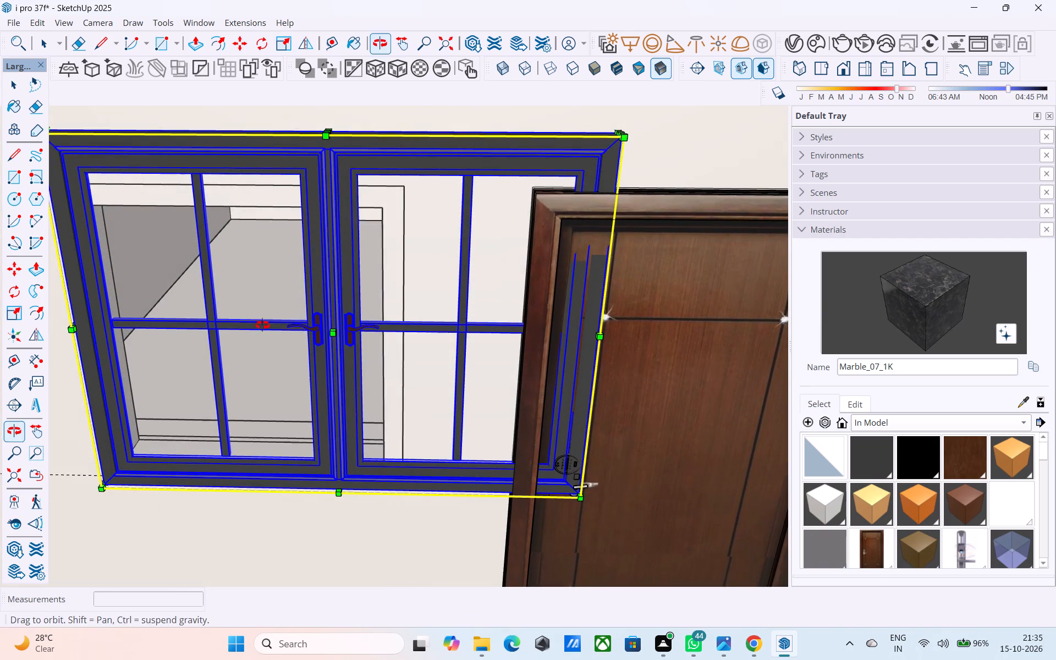
middle_drag(262, 325, 261, 331)
scroll(338, 134, up, 2)
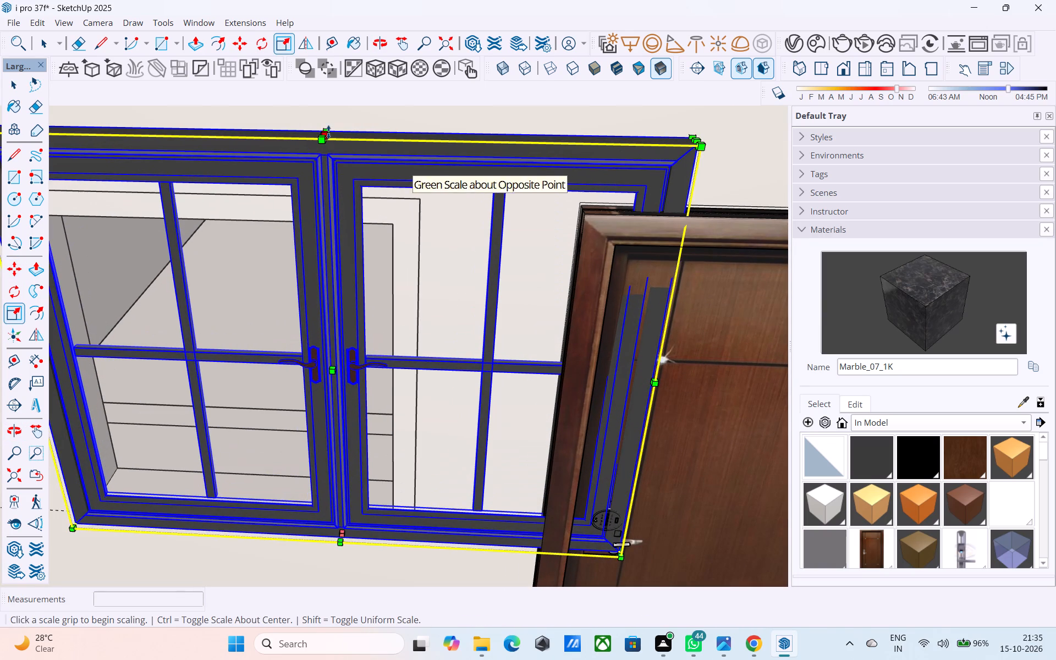
drag(328, 132, 337, 207)
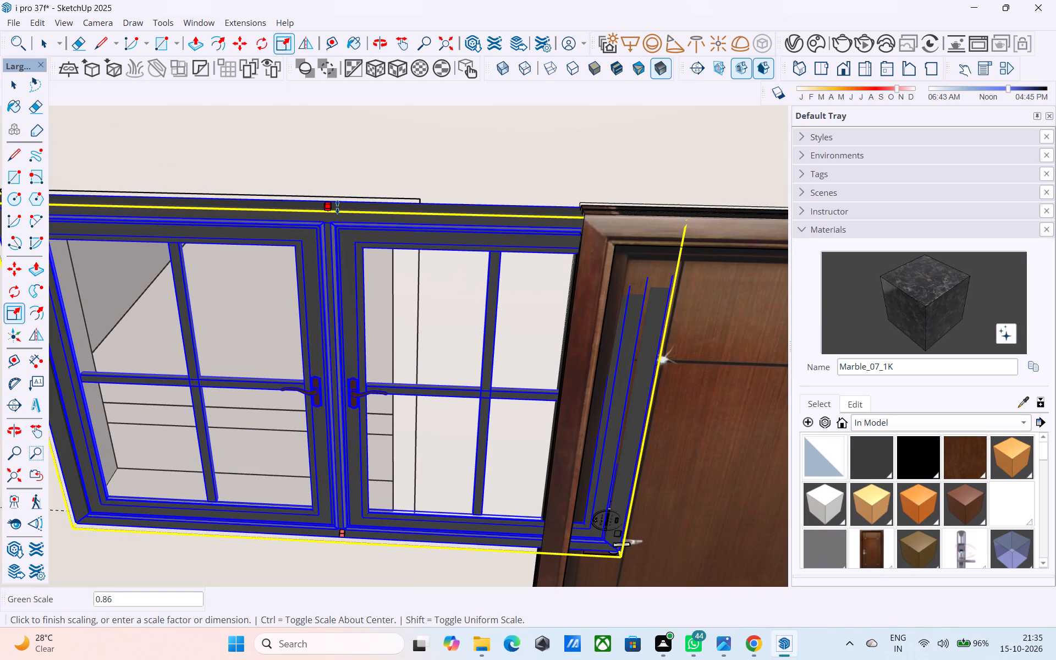
drag(337, 207, 336, 207)
Scale the window's width to about 0.63 so it ends at the side edge of the opening's frame nearest the door.
middle_drag(408, 252, 298, 153)
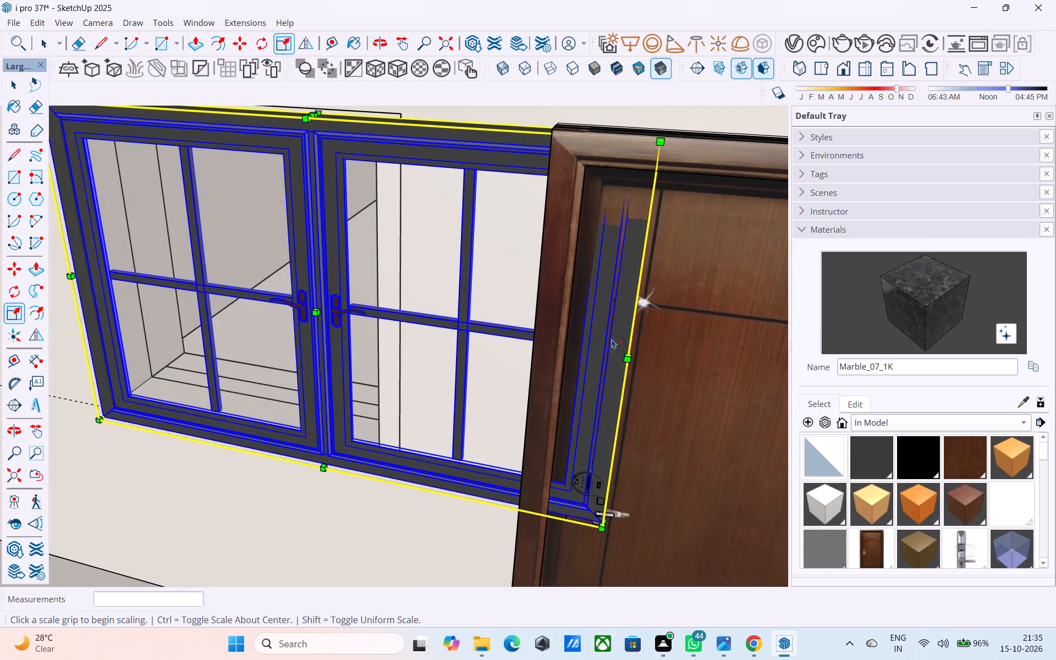
drag(634, 354, 485, 327)
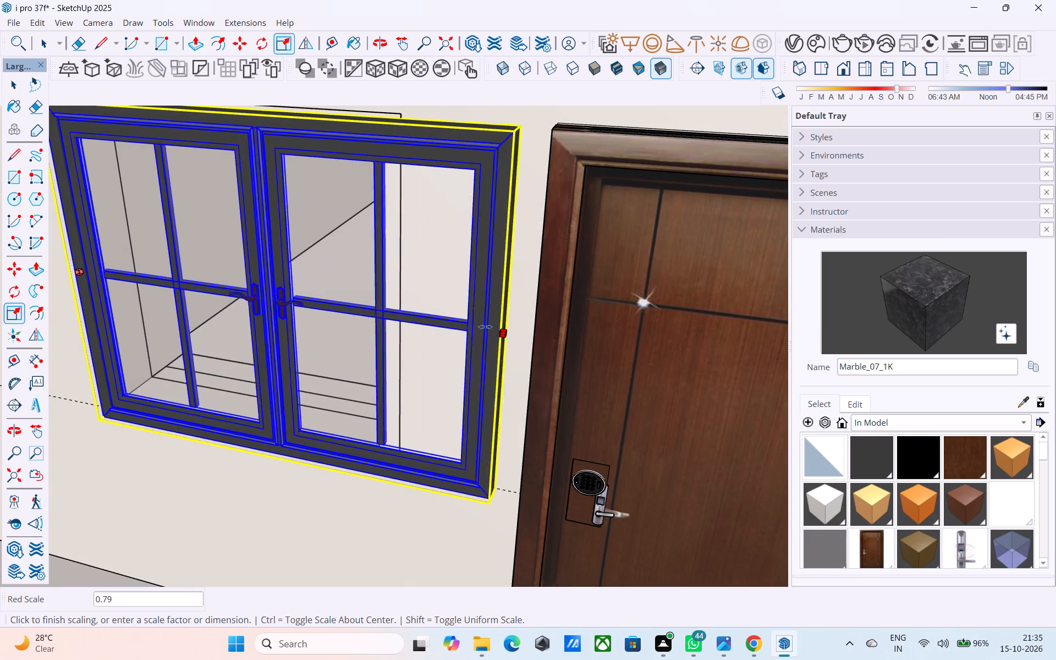
drag(485, 327, 399, 302)
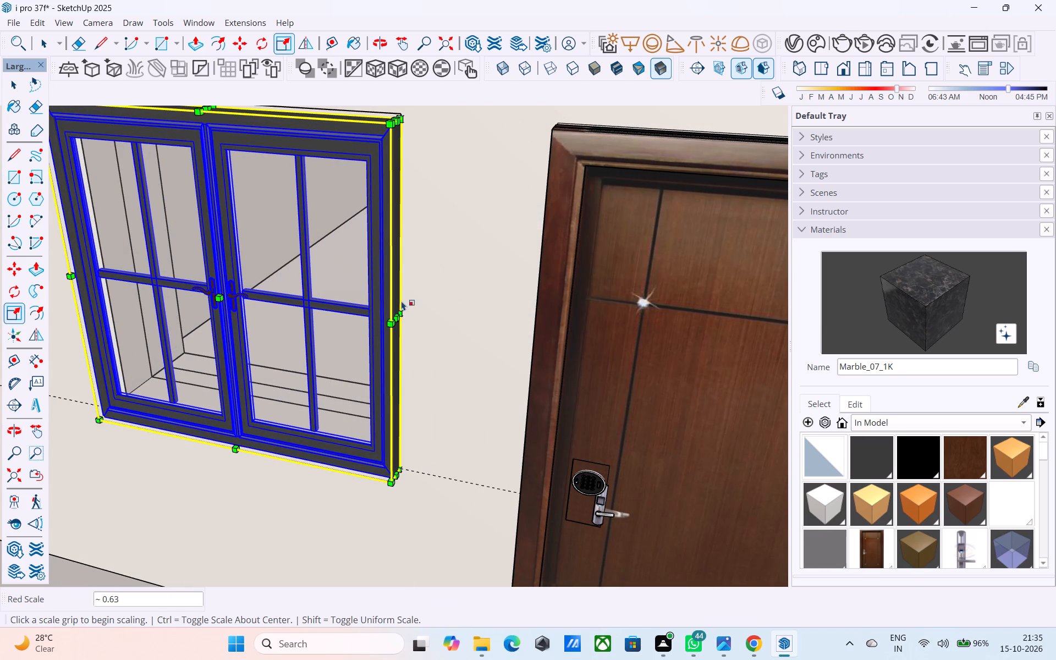
Examine how the resized window fits the opening beside the ground-floor door.
scroll(345, 277, down, 1)
middle_drag(345, 277, 324, 320)
scroll(328, 311, down, 3)
shift+middle_drag(328, 311, 323, 380)
scroll(318, 300, down, 2)
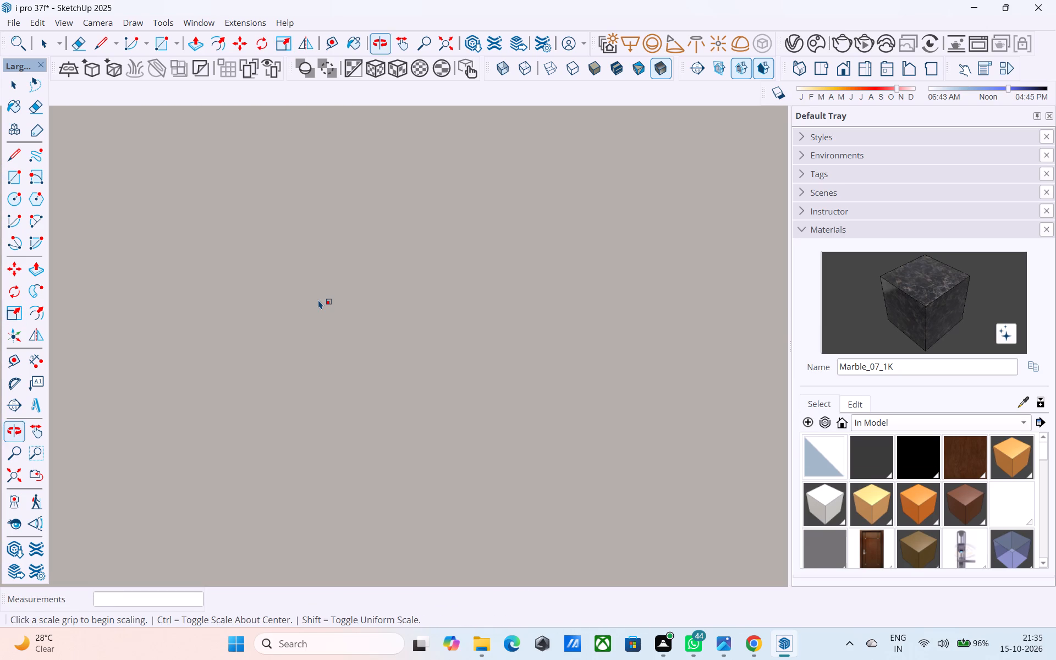
scroll(318, 300, down, 1)
scroll(318, 300, up, 16)
scroll(341, 305, down, 15)
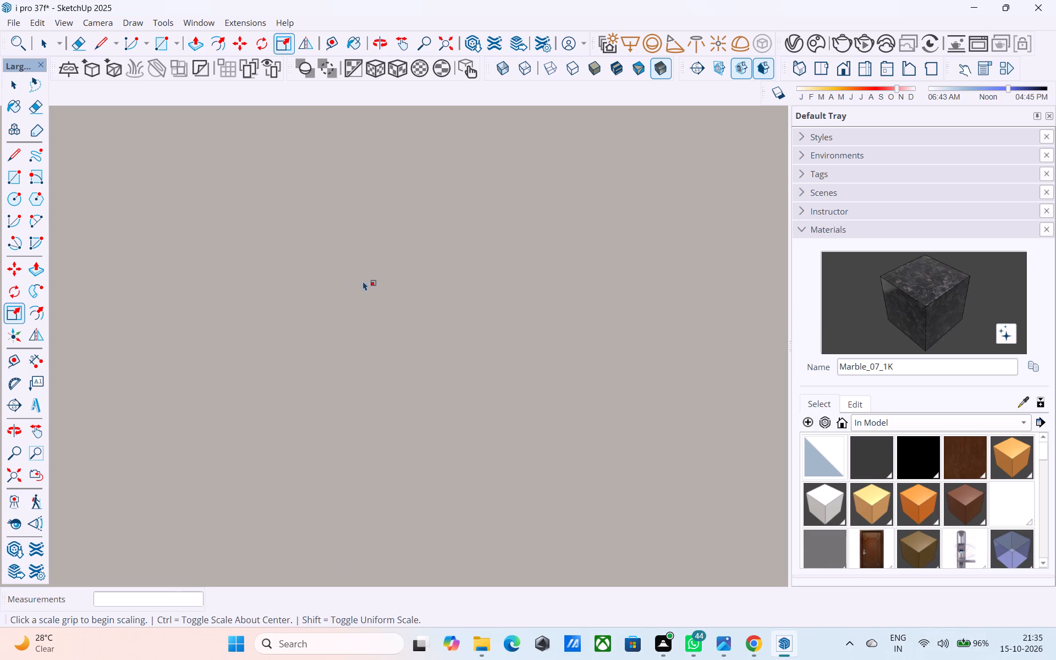
scroll(363, 281, down, 20)
scroll(363, 281, down, 20)
key(space)
scroll(394, 288, up, 1)
scroll(394, 288, down, 4)
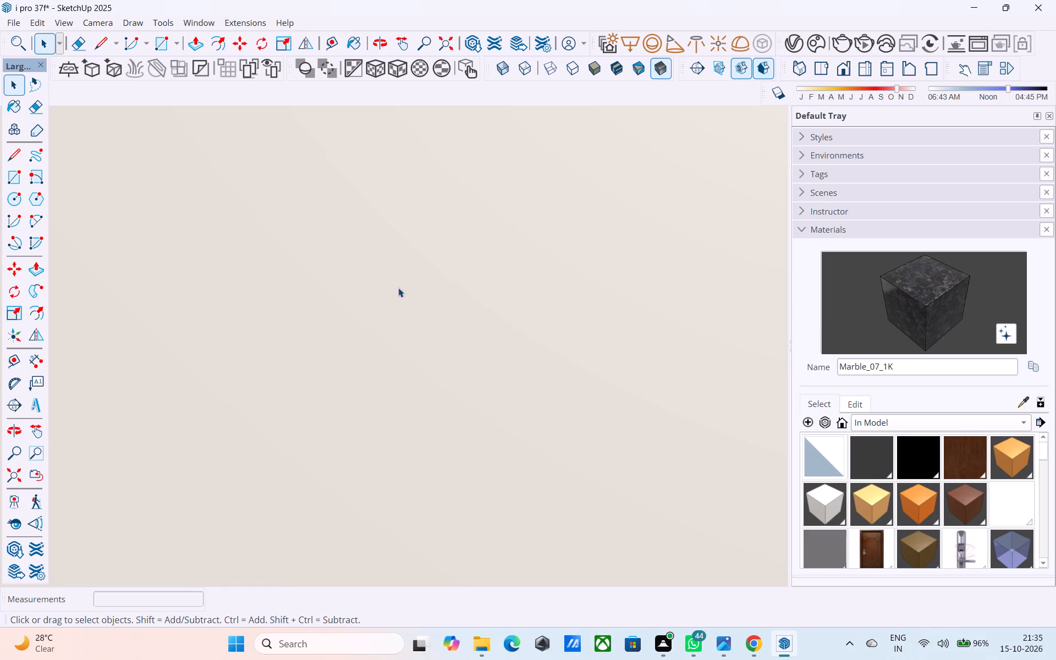
scroll(398, 288, down, 20)
scroll(398, 288, down, 6)
middle_drag(436, 299, 455, 252)
scroll(453, 253, down, 1)
scroll(309, 365, up, 4)
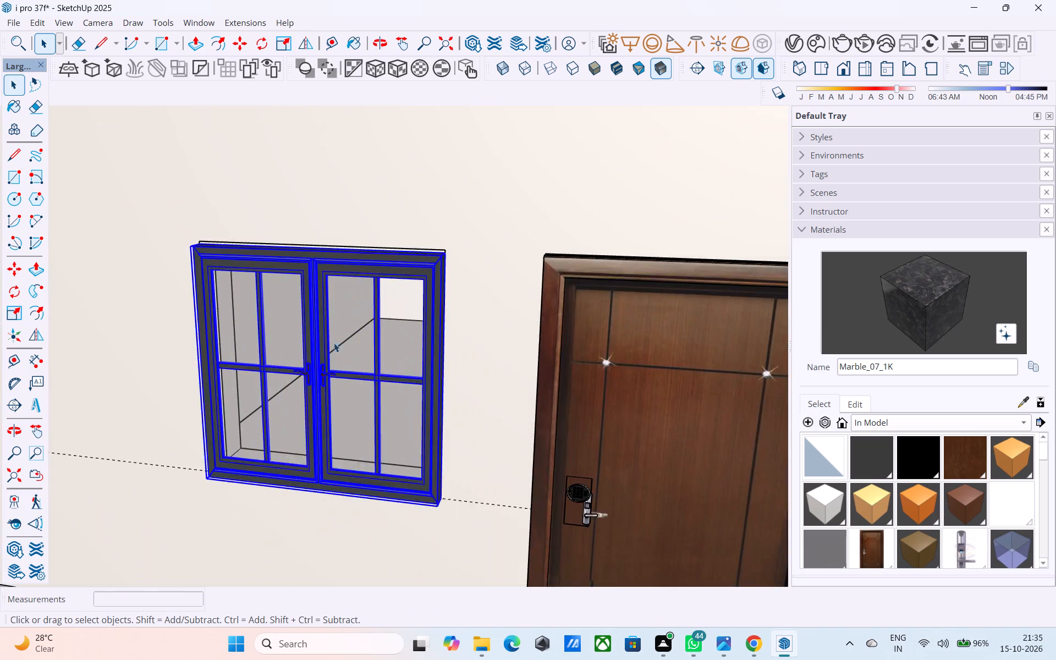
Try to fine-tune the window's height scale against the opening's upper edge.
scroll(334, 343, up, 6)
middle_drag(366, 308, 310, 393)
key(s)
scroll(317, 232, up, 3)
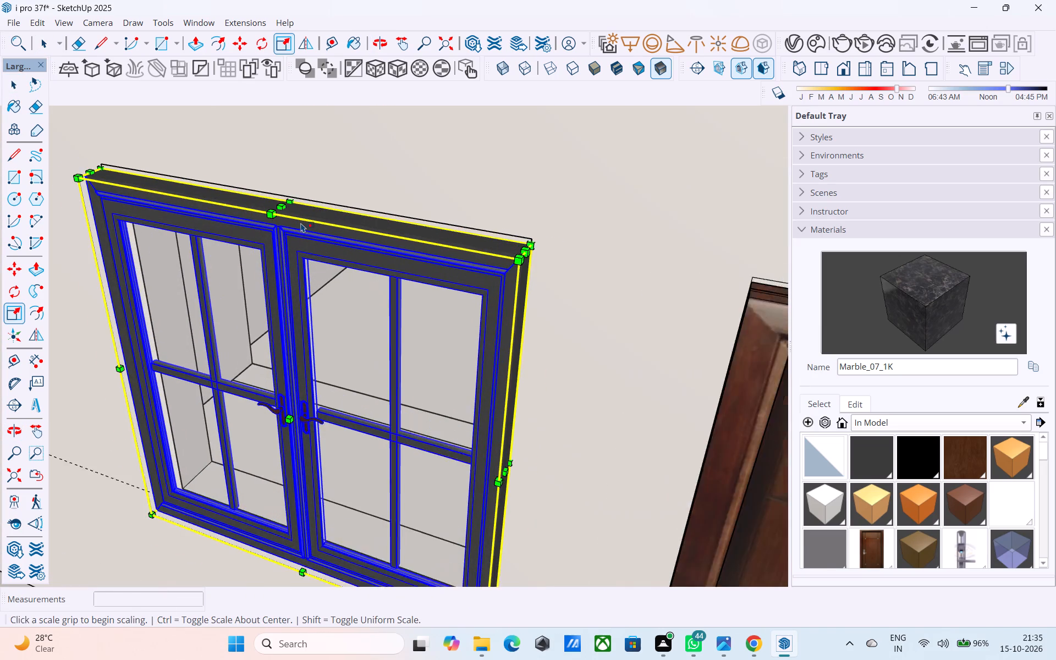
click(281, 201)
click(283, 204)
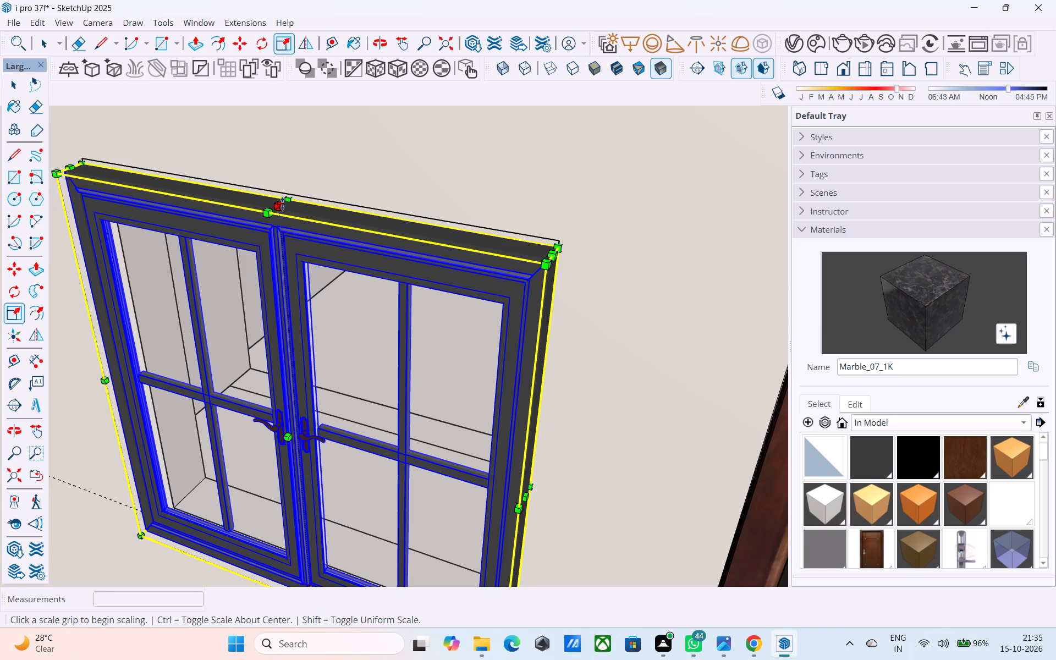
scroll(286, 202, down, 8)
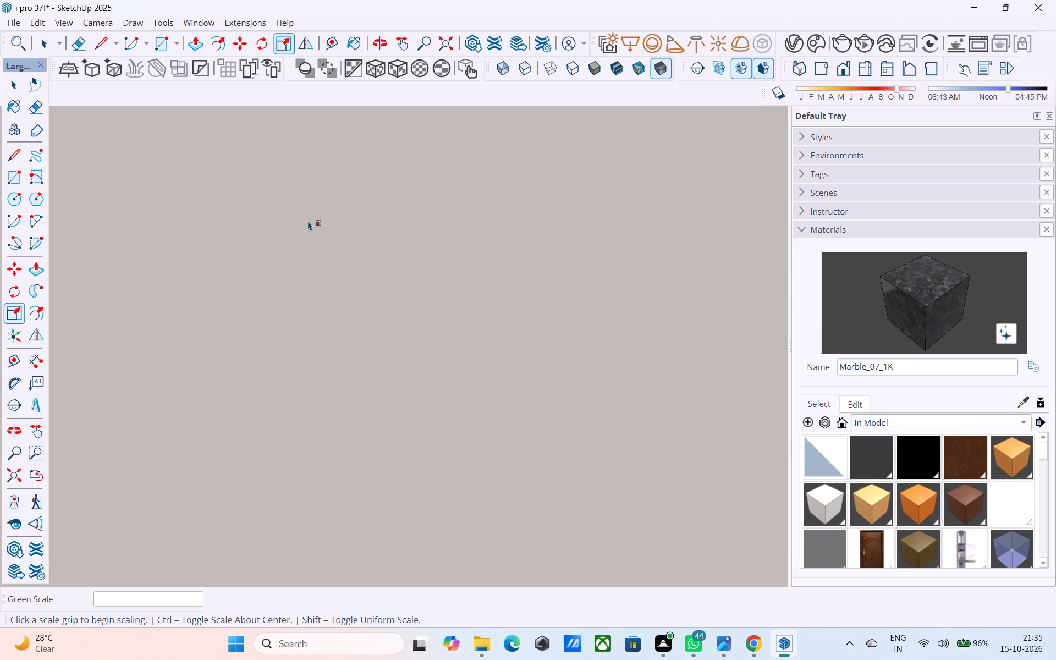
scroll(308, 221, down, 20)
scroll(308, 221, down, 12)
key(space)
Deselect the window and examine how it sits in the front elevation together with the gate, door and upper-floor opening.
scroll(416, 276, up, 1)
scroll(417, 279, down, 9)
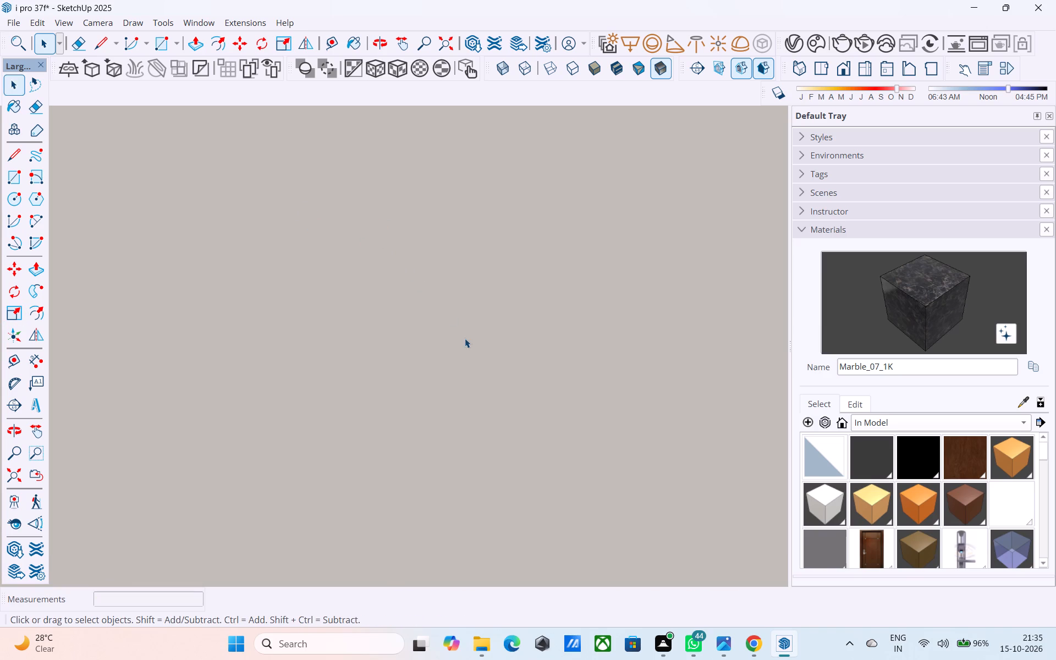
scroll(465, 338, down, 20)
scroll(465, 338, down, 20)
scroll(465, 338, down, 1)
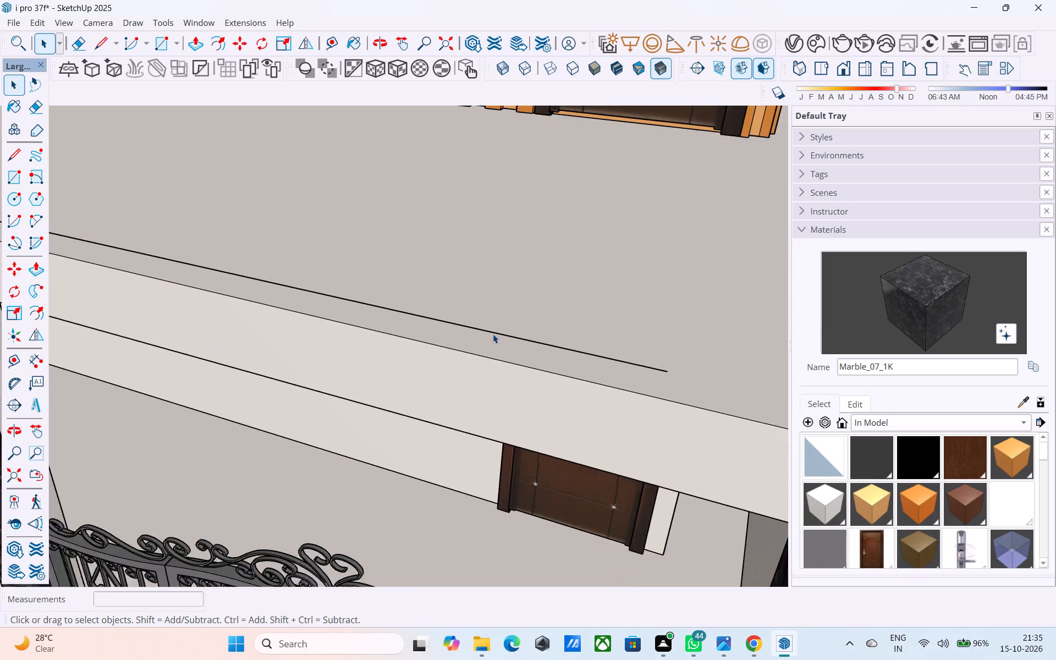
scroll(493, 334, down, 19)
middle_drag(491, 307, 606, 184)
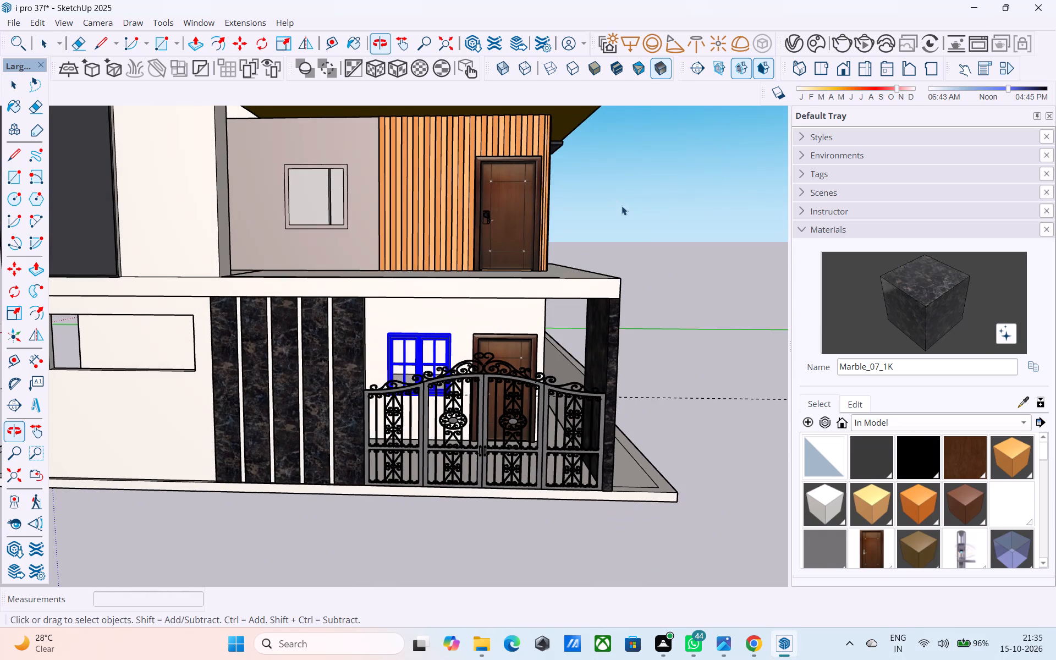
click(632, 212)
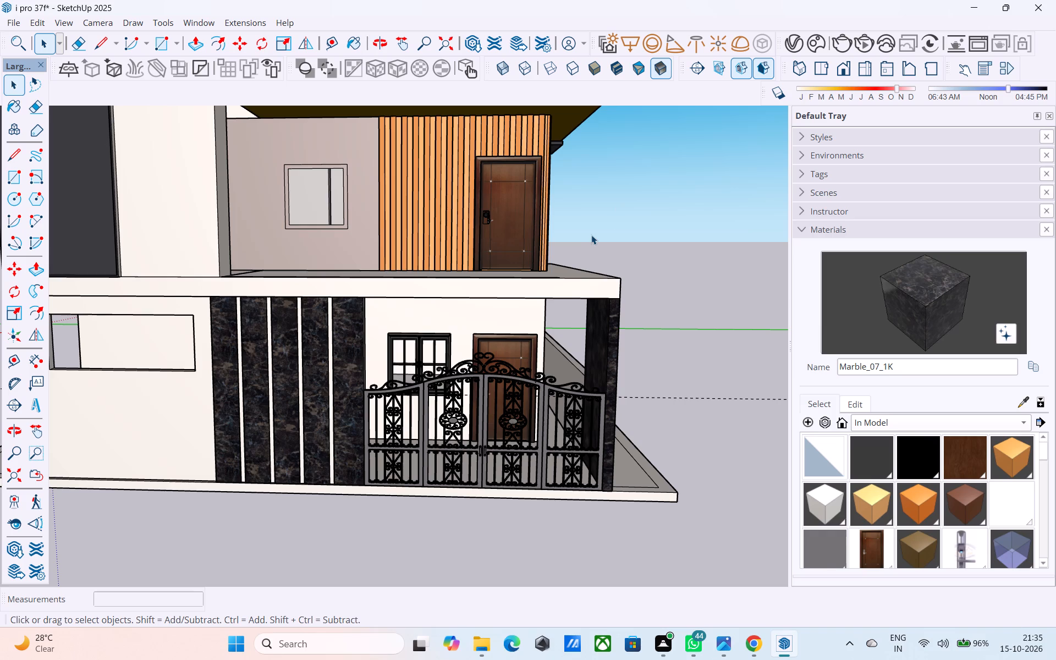
scroll(590, 235, down, 2)
middle_drag(576, 239, 514, 255)
scroll(487, 291, up, 3)
middle_drag(478, 299, 493, 316)
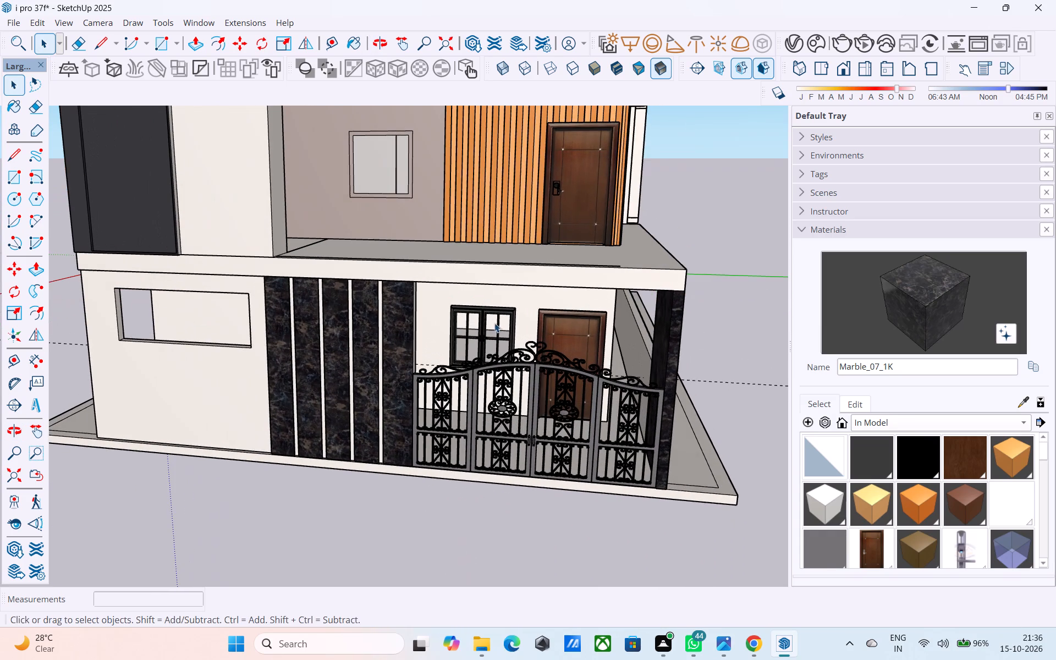
Copy the window beside the ground-floor door up to the first-floor wall opening beside the vertical wood slats.
click(481, 310)
key(m)
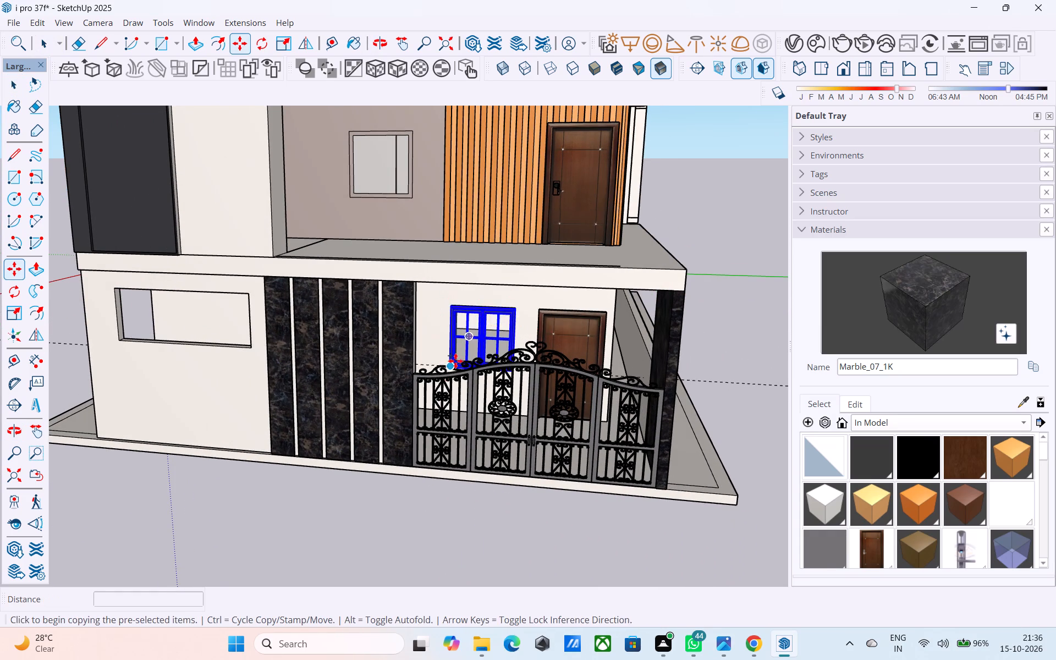
scroll(455, 361, up, 2)
middle_drag(459, 365, 505, 394)
scroll(447, 364, up, 4)
click(430, 359)
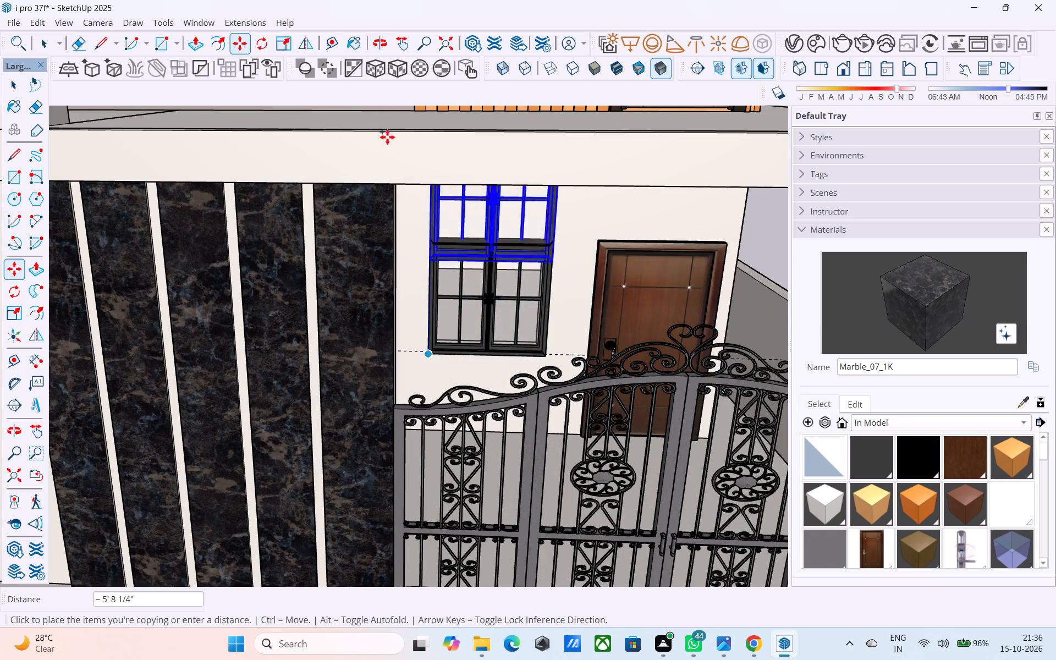
scroll(386, 133, down, 5)
middle_drag(384, 139, 437, 305)
middle_drag(304, 147, 378, 288)
scroll(375, 291, up, 4)
click(371, 306)
Align the copied window with the first-floor opening's lower corner and move it about 8 9/16" to sit in the wall.
scroll(380, 263, up, 3)
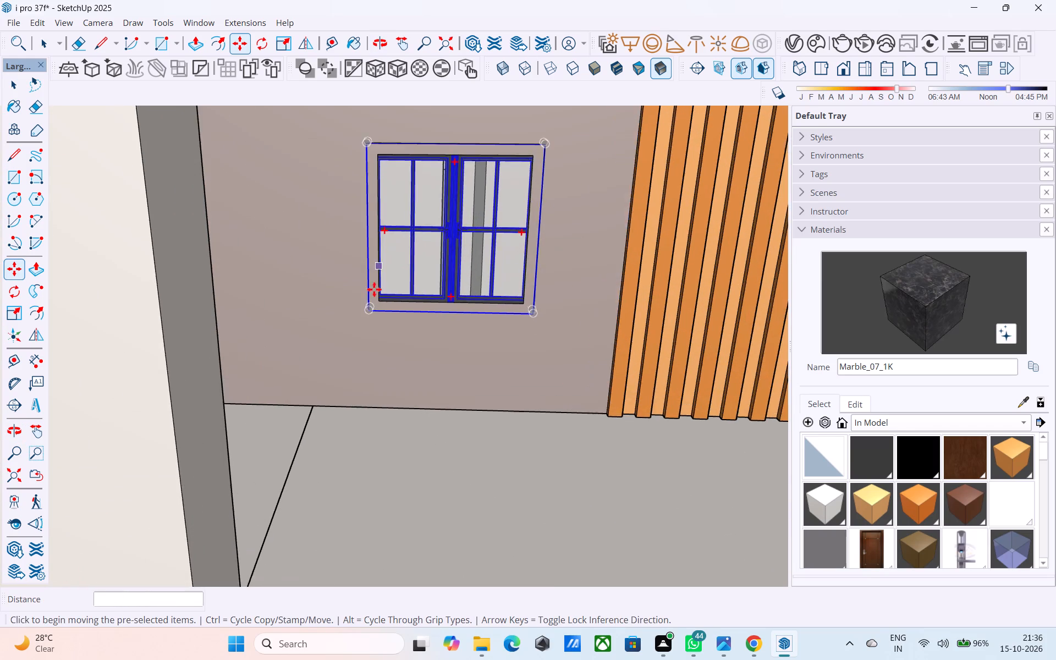
scroll(374, 289, up, 2)
drag(377, 293, 365, 316)
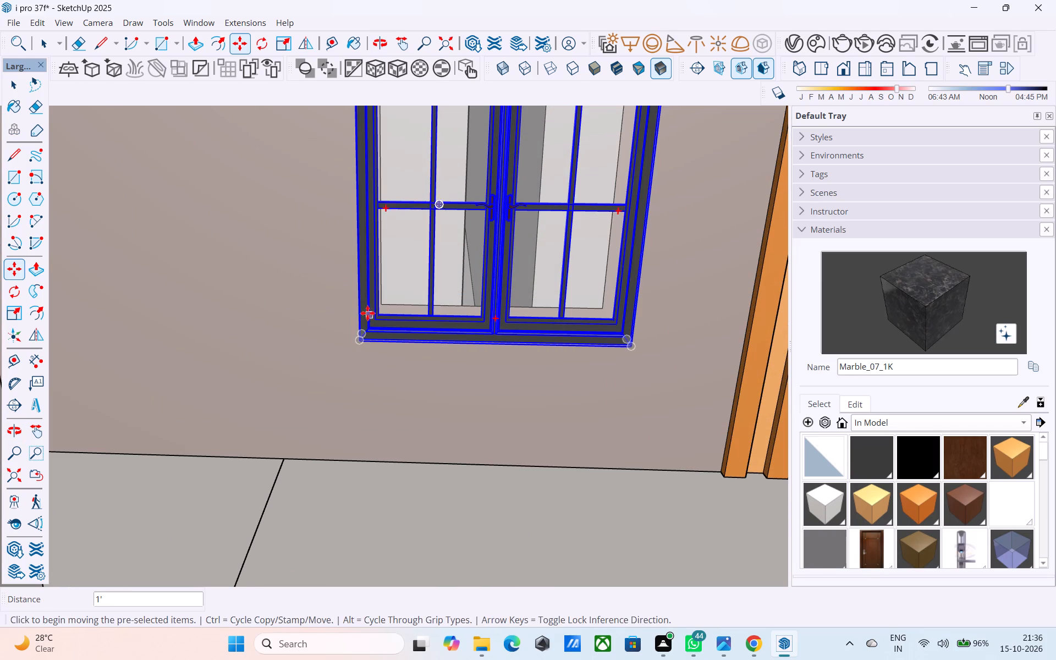
scroll(370, 302, down, 5)
middle_drag(382, 295, 116, 291)
middle_drag(386, 314, 264, 288)
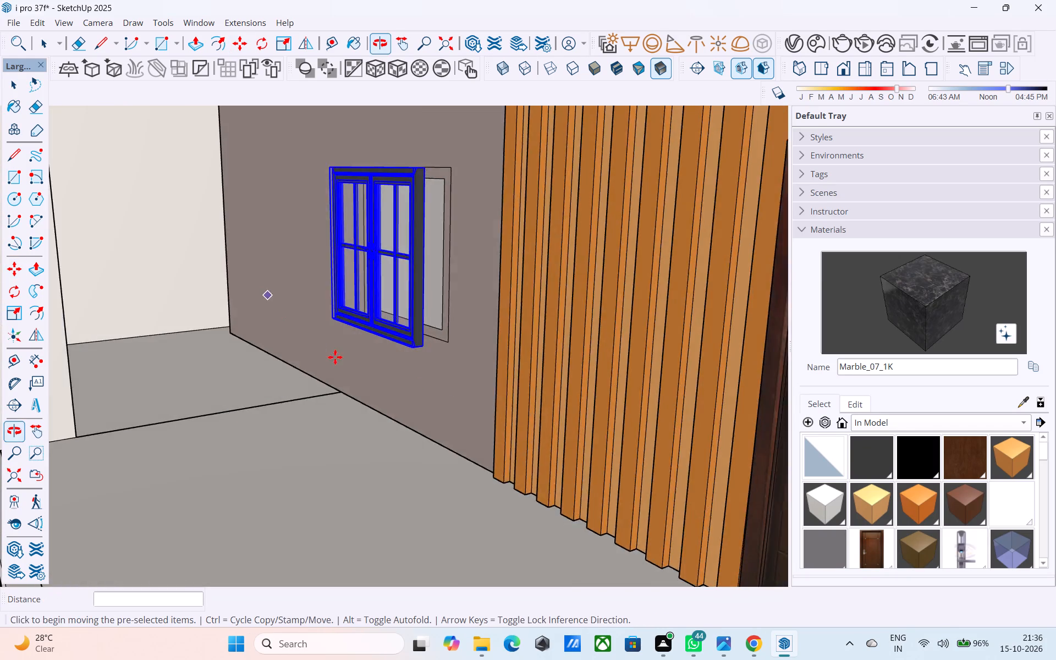
scroll(459, 389, up, 10)
click(364, 274)
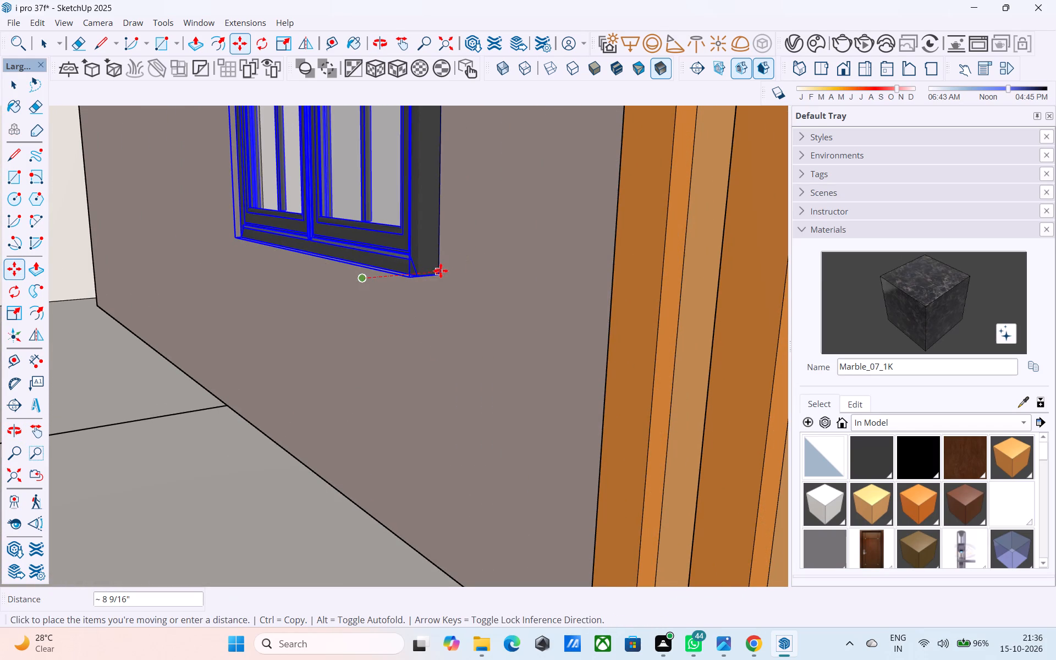
click(441, 271)
Copy the first-floor window up to the second-floor opening beside the door, behind the glass balcony.
scroll(411, 282, down, 9)
middle_drag(383, 302, 516, 338)
scroll(516, 324, down, 9)
middle_drag(438, 353, 420, 383)
scroll(419, 369, down, 9)
middle_drag(415, 370, 406, 375)
shift+middle_drag(416, 361, 438, 336)
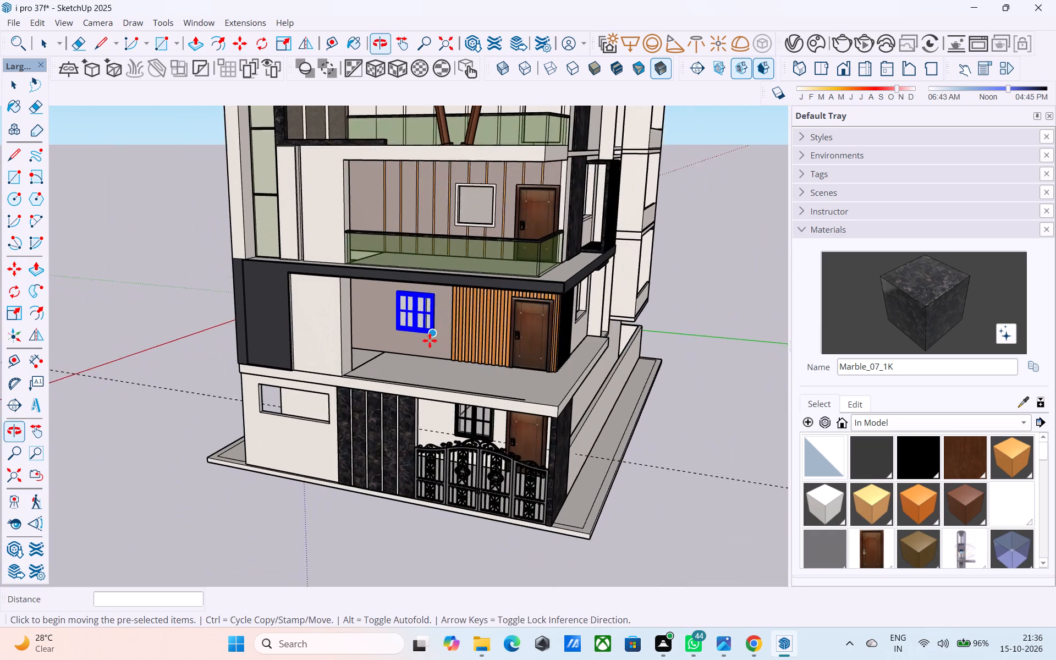
scroll(428, 340, up, 5)
key(m)
scroll(461, 318, up, 14)
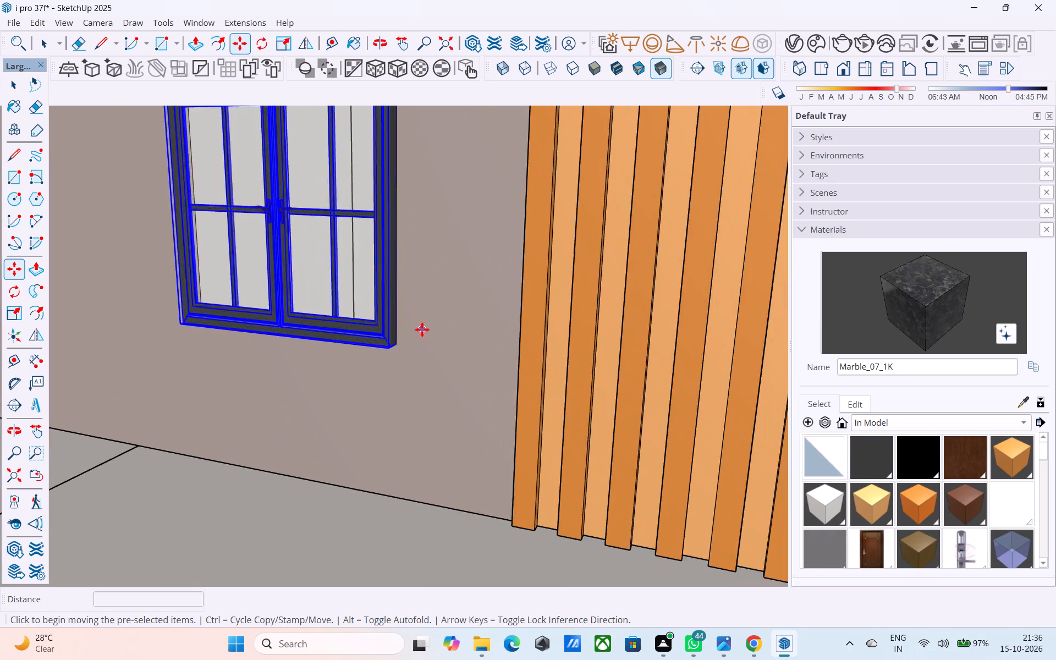
scroll(422, 329, up, 3)
click(391, 351)
ctrl+scroll(493, 205, down, 11)
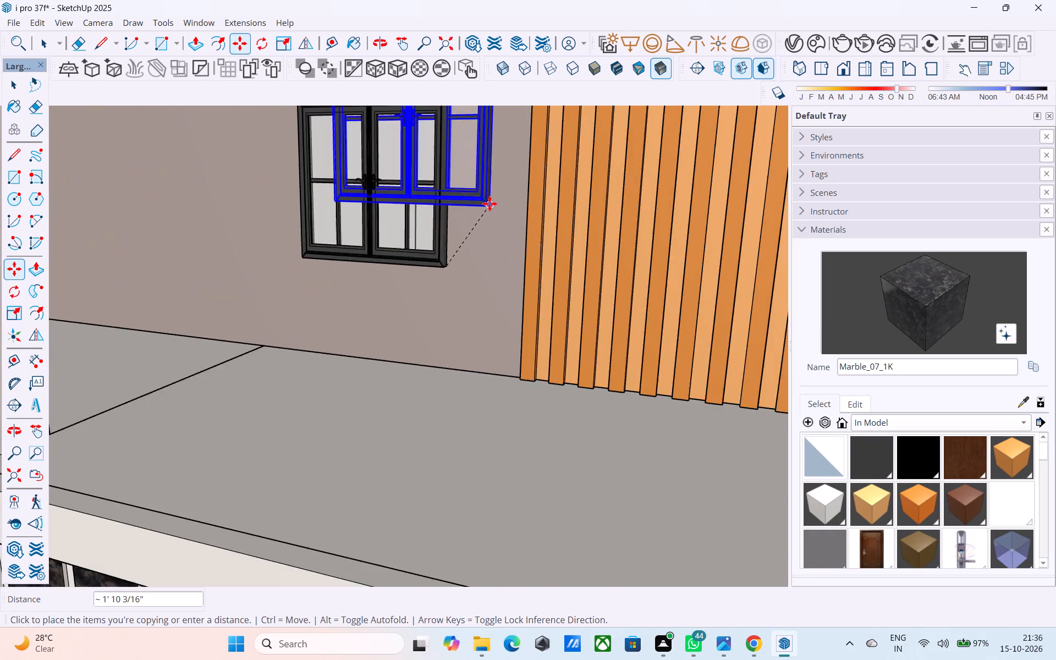
ctrl+scroll(490, 204, down, 8)
shift+middle_drag(488, 206, 418, 466)
scroll(498, 354, up, 9)
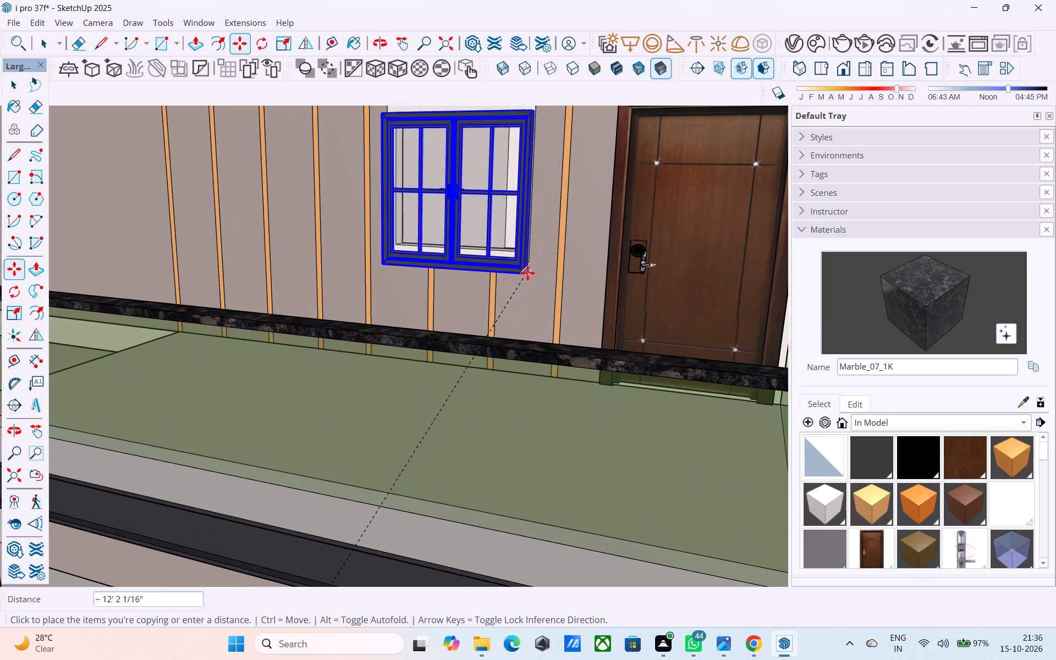
click(527, 254)
Adjust the second-floor window's position slightly at the opening's lower corner, and deselect it.
scroll(530, 263, up, 5)
middle_drag(531, 263, 476, 273)
scroll(505, 259, up, 2)
scroll(505, 259, down, 1)
scroll(505, 259, up, 8)
drag(511, 258, 510, 273)
scroll(505, 276, down, 11)
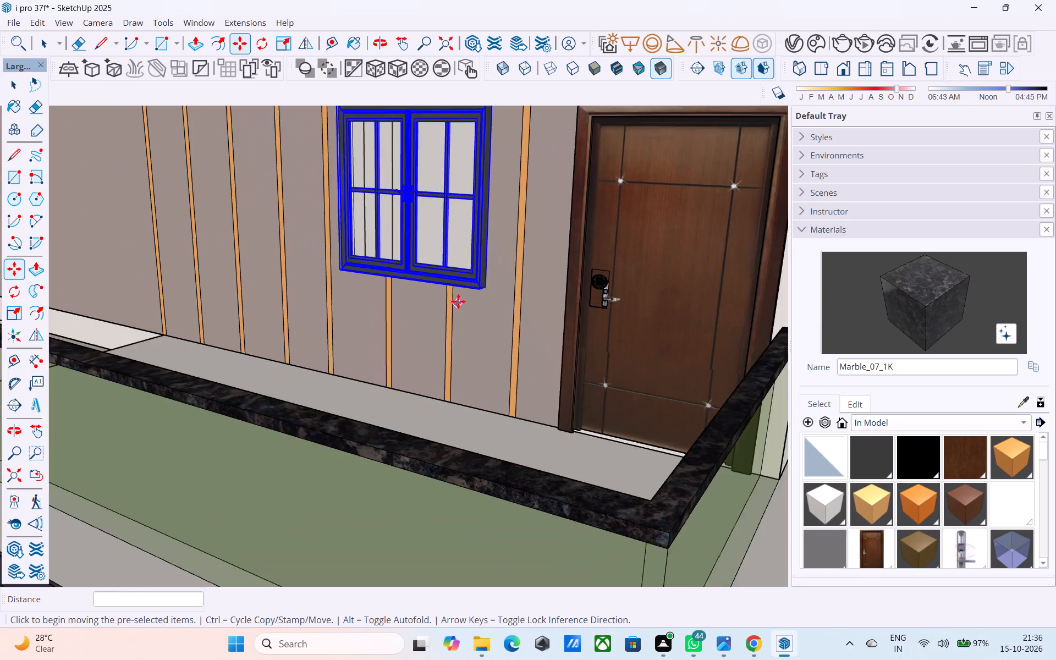
scroll(458, 301, down, 12)
scroll(548, 296, down, 7)
middle_drag(453, 344, 612, 274)
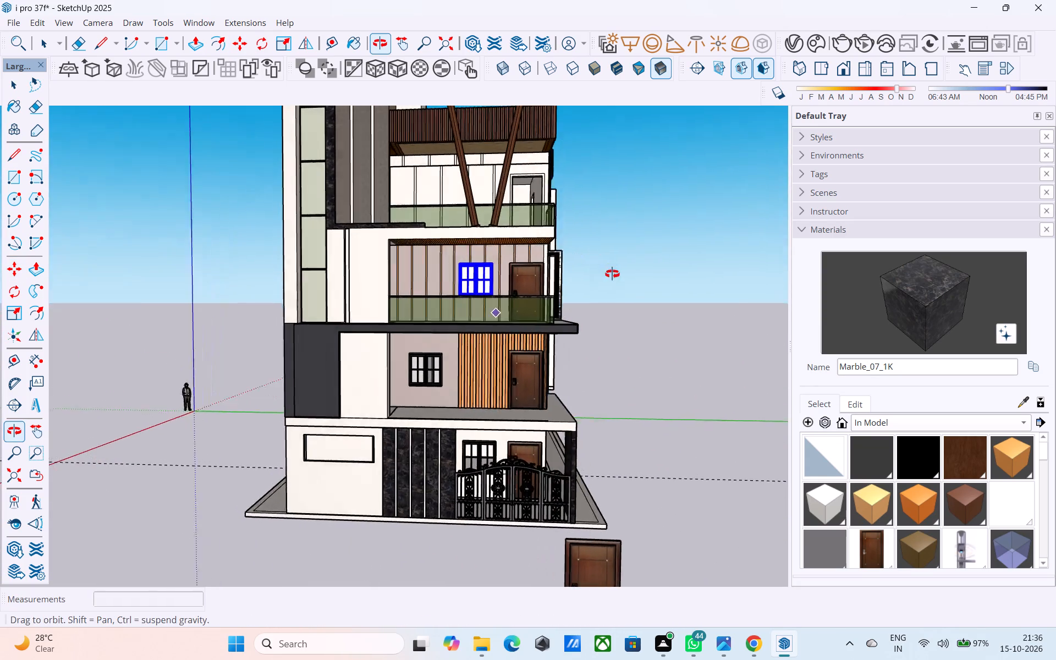
middle_drag(612, 274, 614, 275)
key(space)
scroll(593, 264, down, 5)
click(602, 257)
Examine the whole house from the front and side to review the fitted windows and the remaining openings.
middle_drag(594, 255, 588, 279)
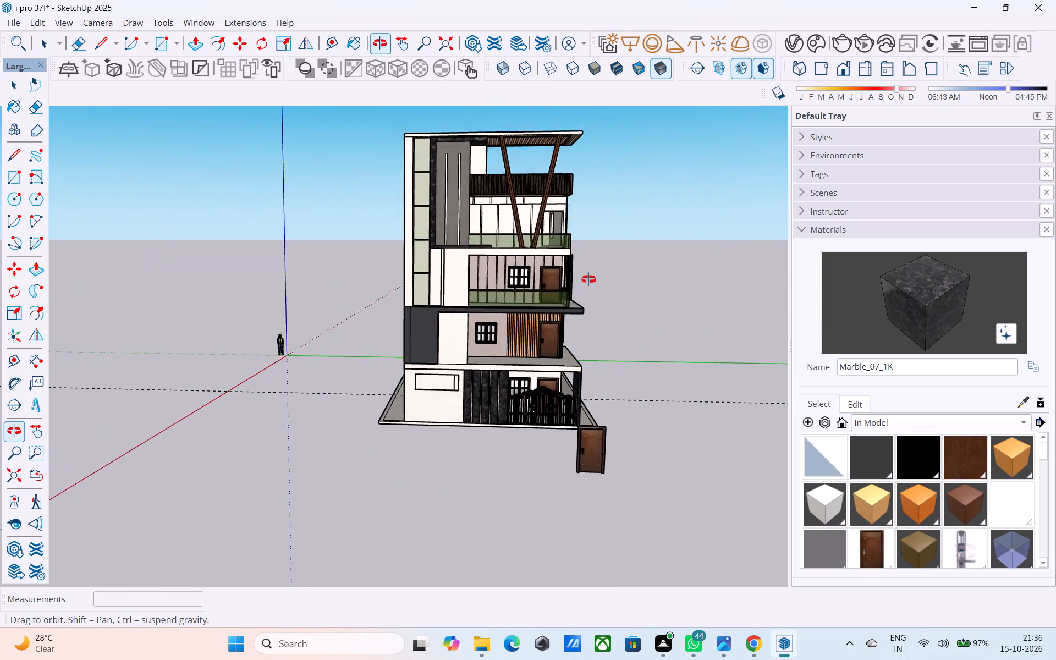
middle_drag(588, 279, 588, 305)
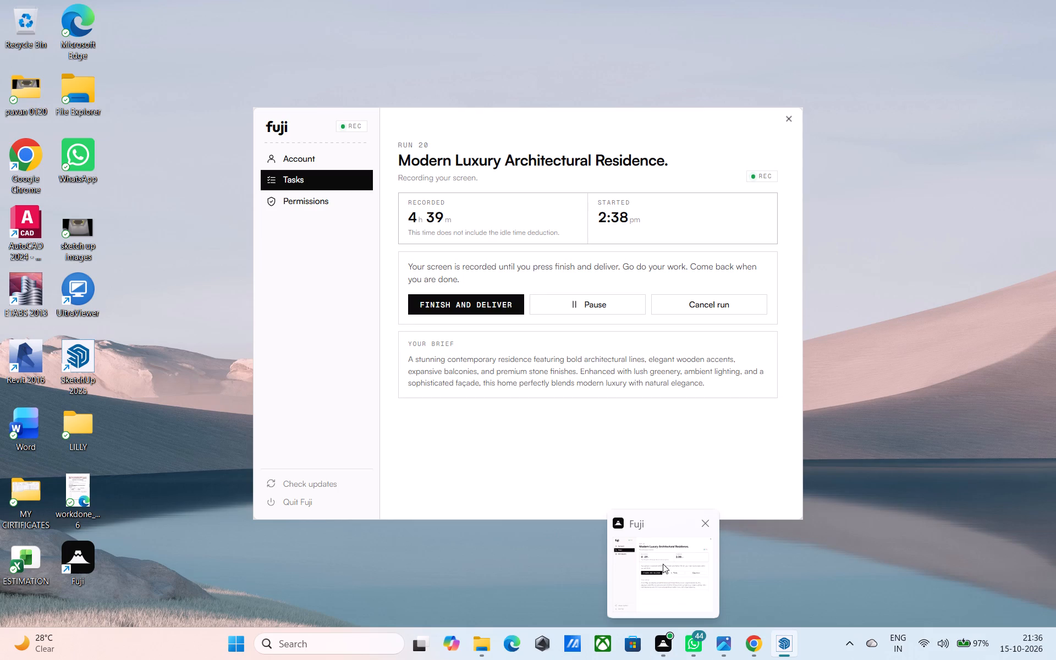
scroll(547, 307, down, 3)
middle_drag(545, 309, 516, 331)
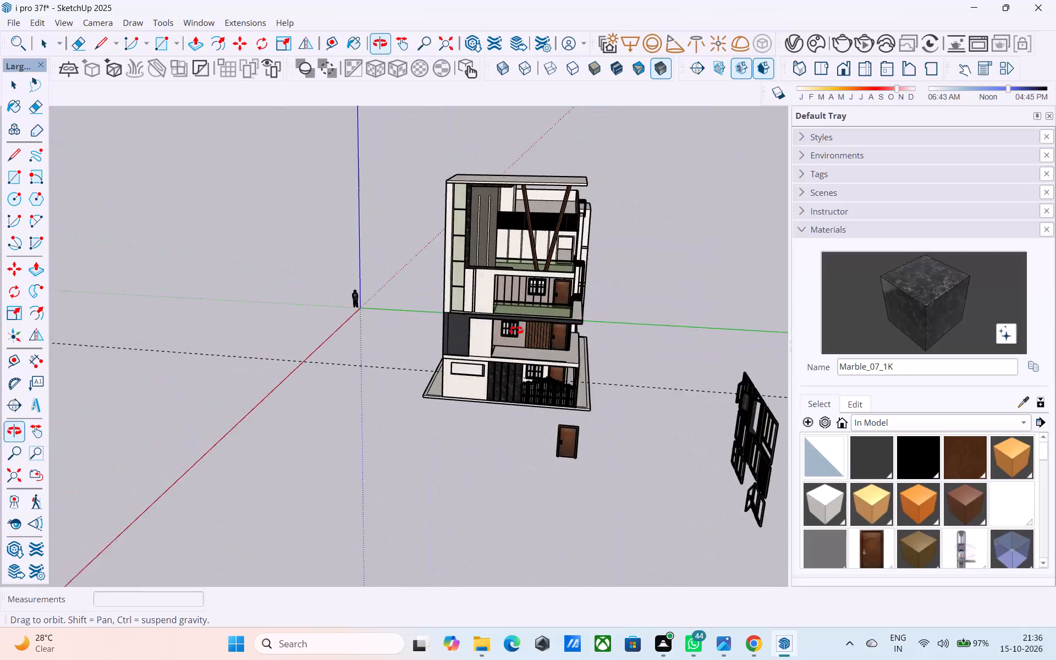
middle_drag(516, 331, 236, 327)
shift+middle_drag(616, 304, 399, 320)
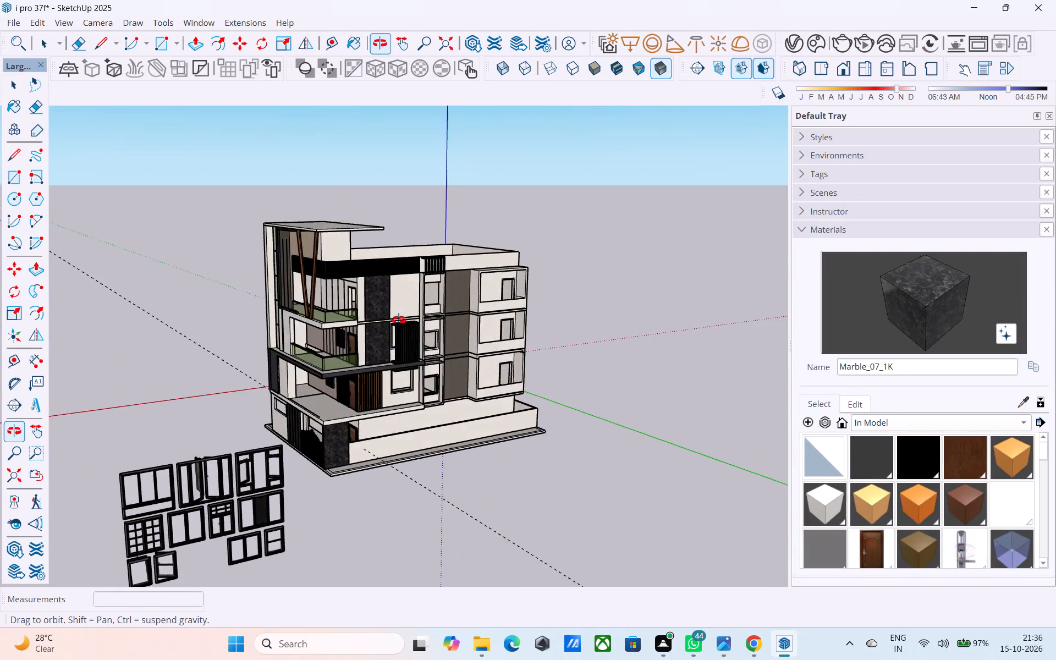
shift+middle_drag(399, 320, 399, 316)
scroll(399, 320, up, 6)
scroll(399, 320, down, 3)
middle_drag(399, 320, 163, 250)
shift+middle_drag(309, 263, 393, 279)
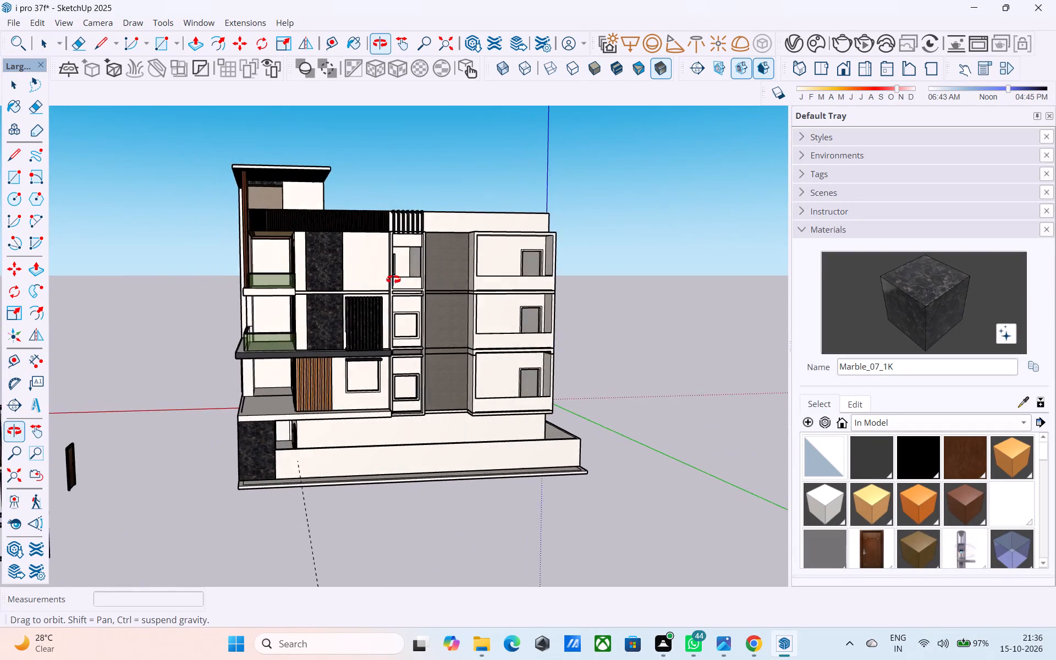
shift+middle_drag(393, 279, 494, 311)
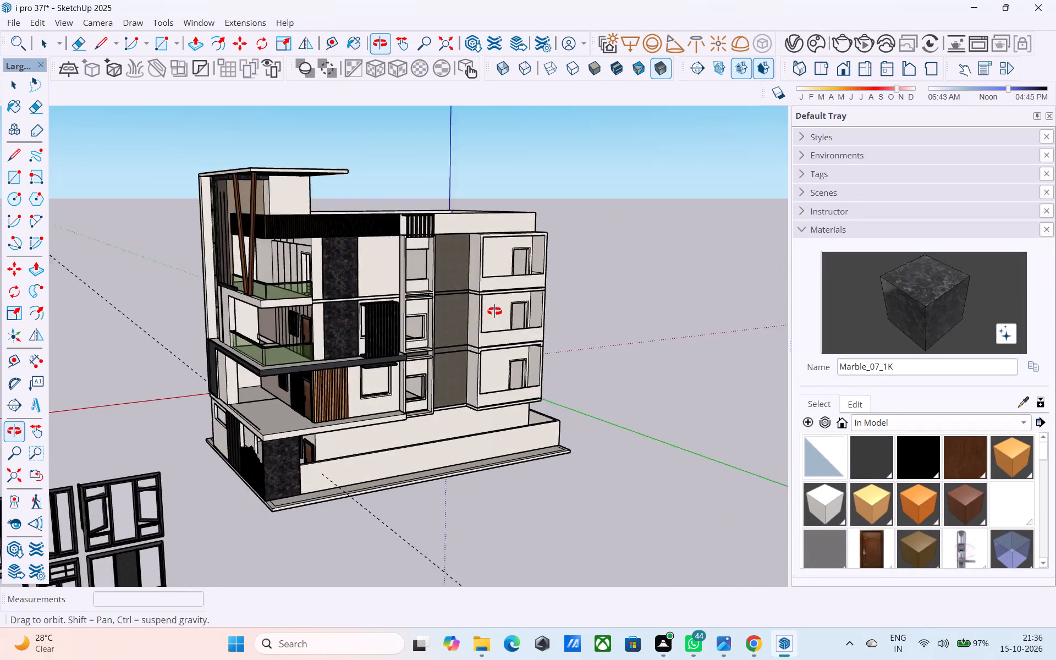
shift+middle_drag(494, 311, 641, 306)
middle_drag(399, 265, 676, 289)
shift+middle_drag(488, 291, 494, 254)
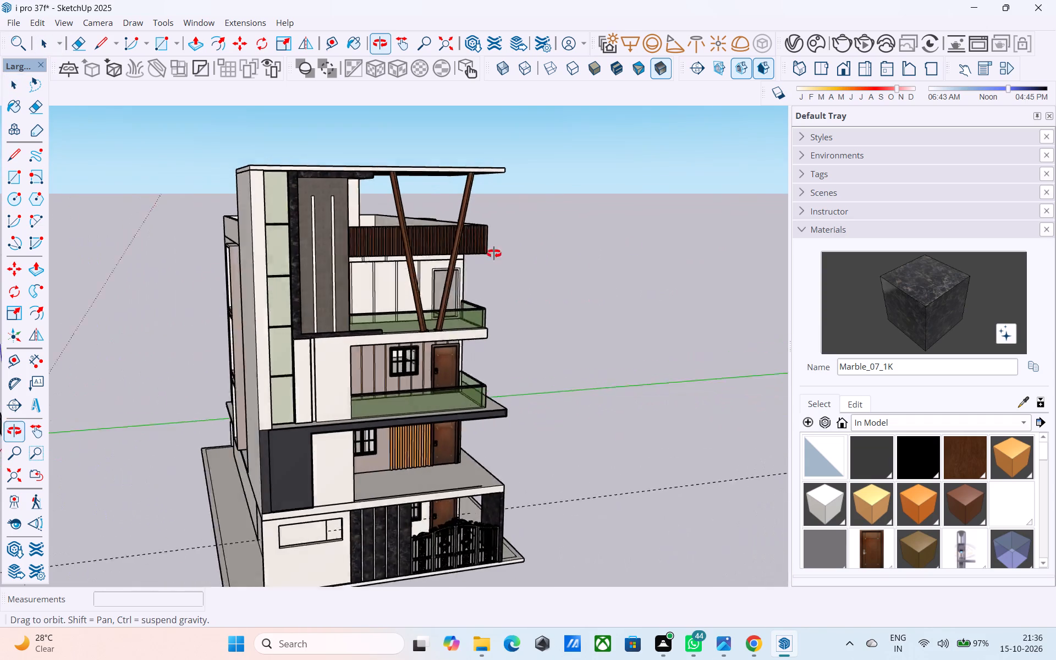
shift+middle_drag(494, 254, 462, 256)
Inside the nested wall group, draw a 4' by 4' rectangle on the top-floor balcony wall beside the door opening.
scroll(410, 273, up, 9)
middle_drag(378, 285, 468, 177)
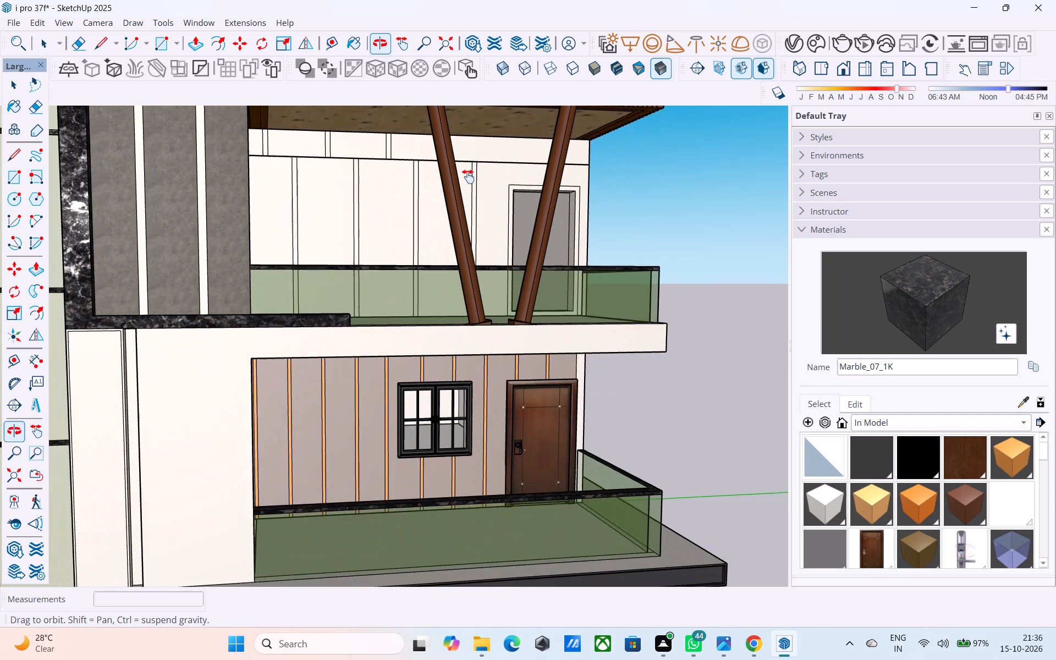
middle_drag(468, 177, 468, 176)
double_click(391, 219)
scroll(392, 218, down, 2)
middle_drag(387, 229, 391, 298)
click(391, 293)
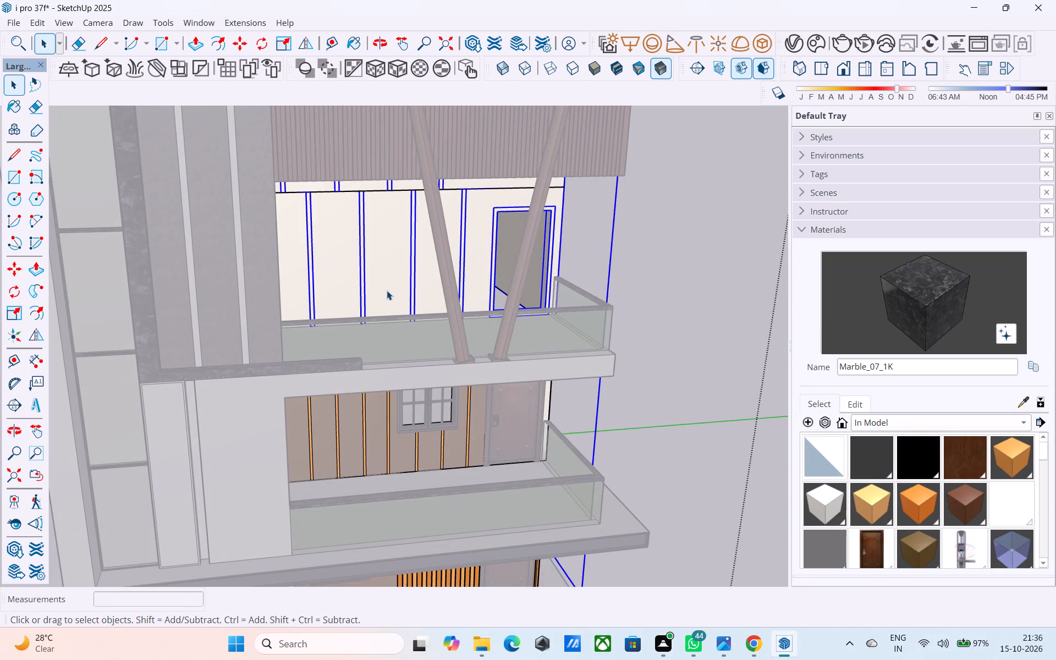
middle_drag(387, 288, 395, 305)
double_click(404, 288)
middle_drag(414, 276, 409, 250)
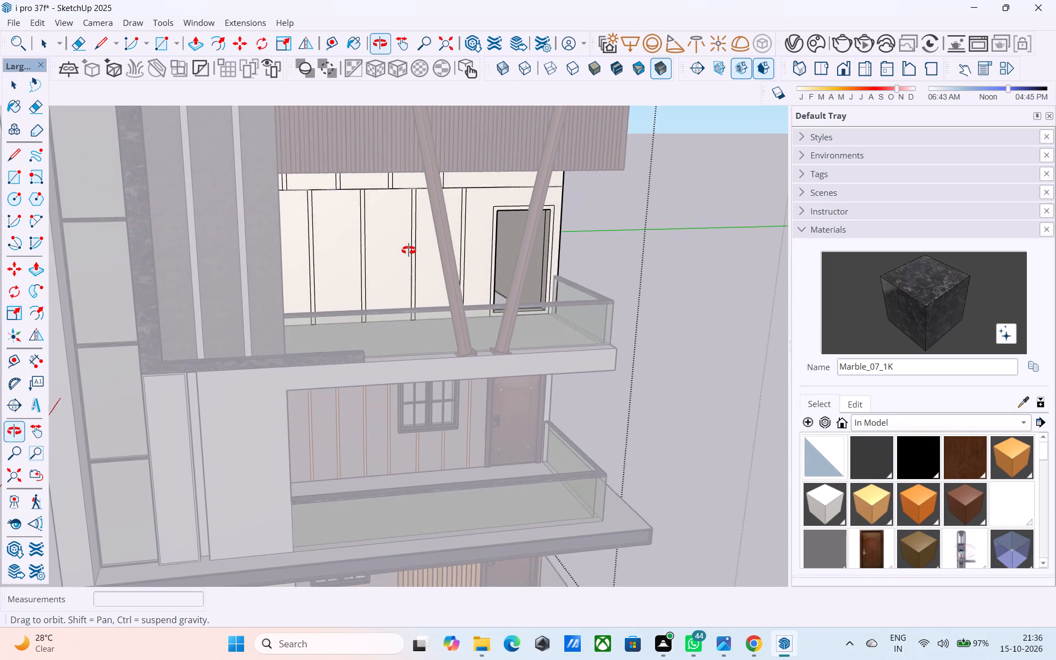
middle_drag(409, 250, 394, 268)
key(r)
middle_drag(394, 268, 394, 233)
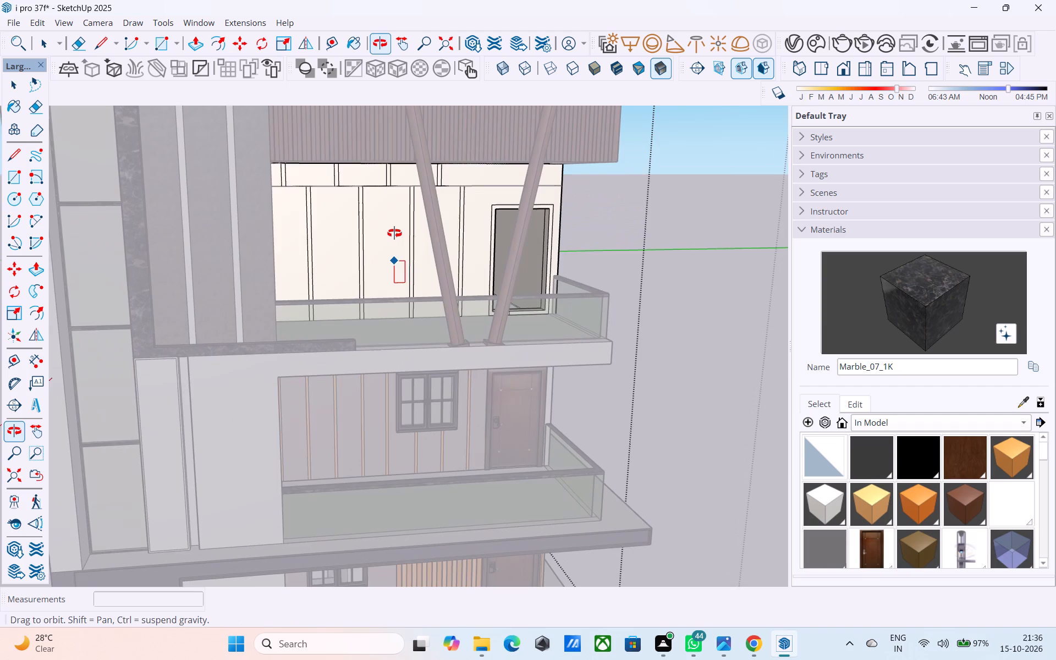
middle_drag(394, 233, 487, 285)
scroll(503, 298, up, 2)
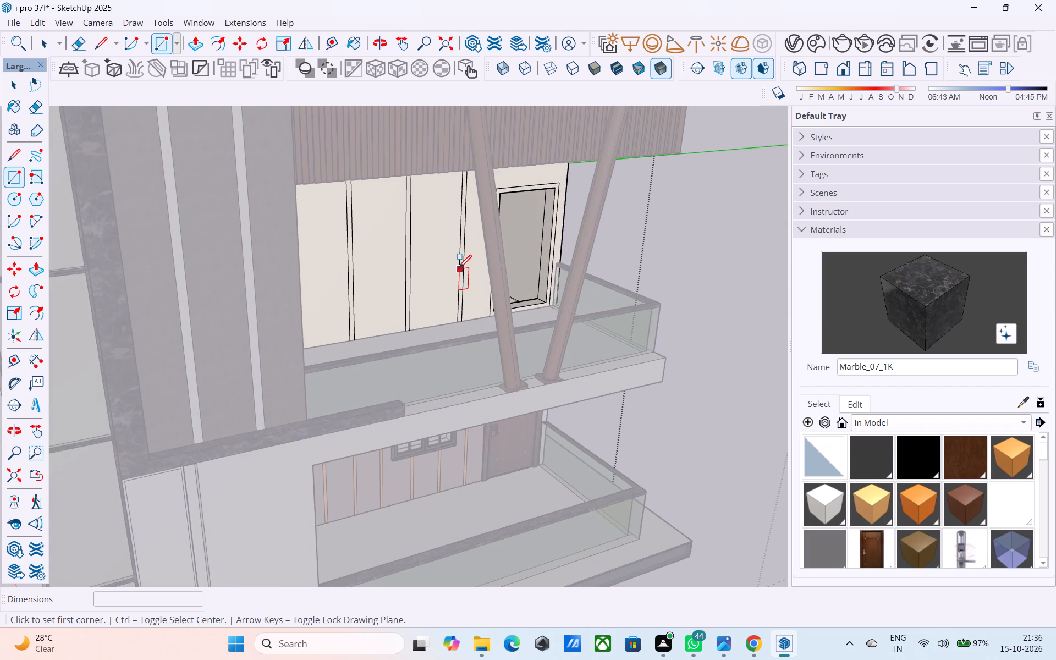
click(457, 273)
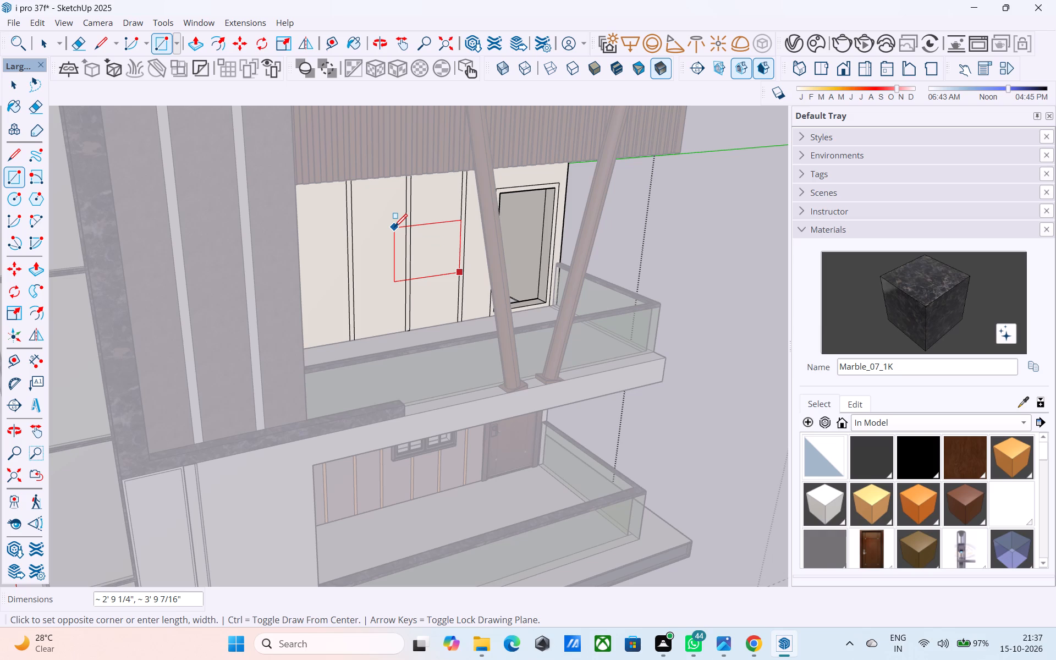
text(4',4')
key(Return)
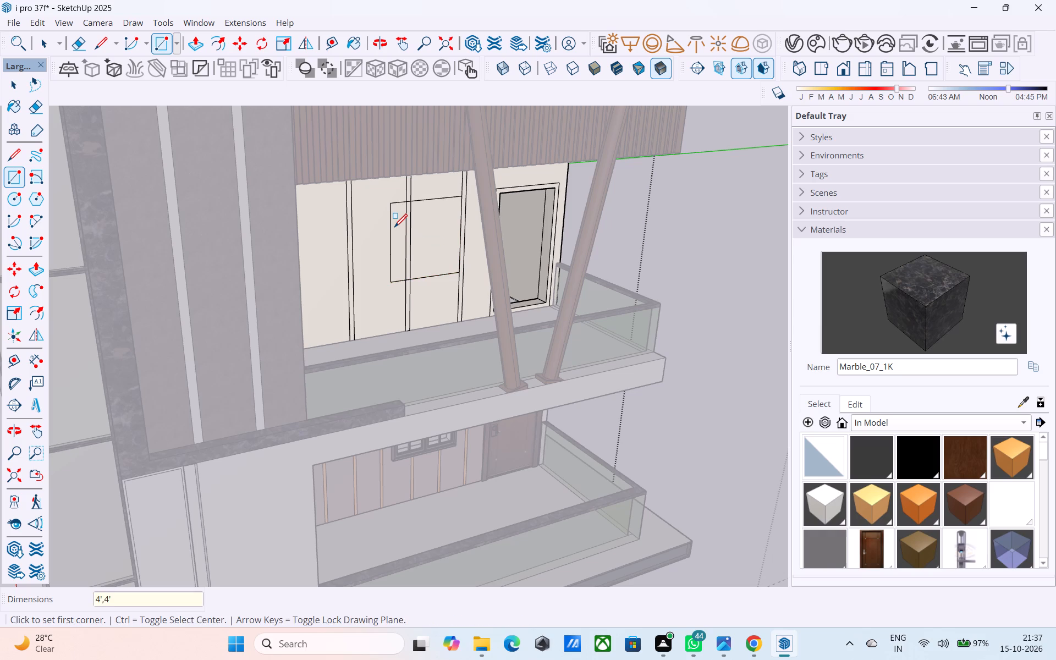
Erase the vertical panel groove lines crossing the inside of the new rectangle.
middle_drag(397, 234, 359, 228)
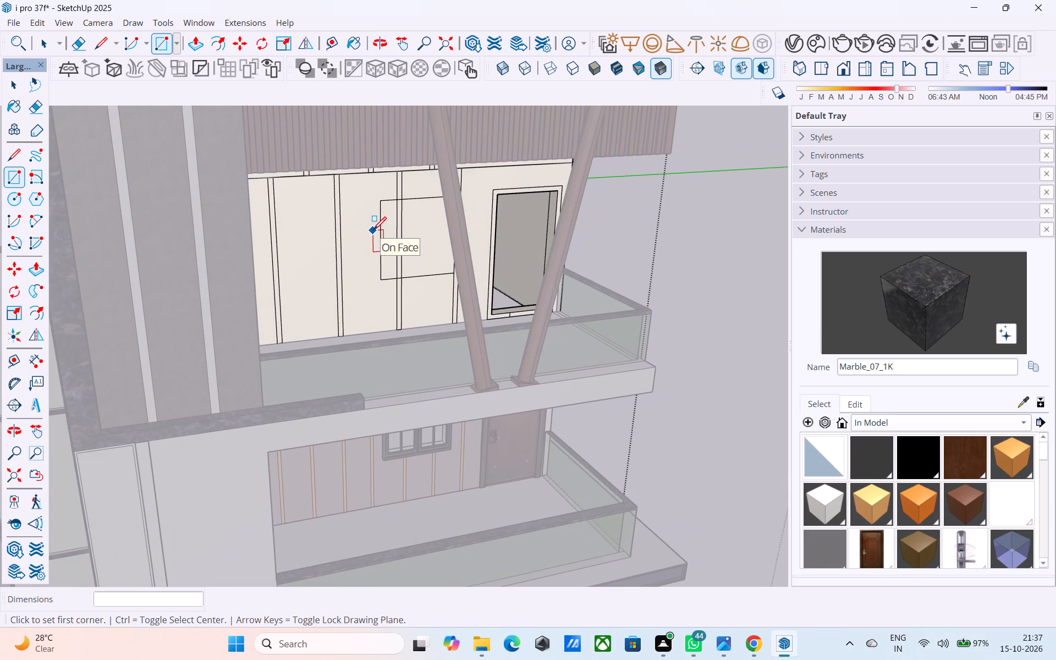
key(e)
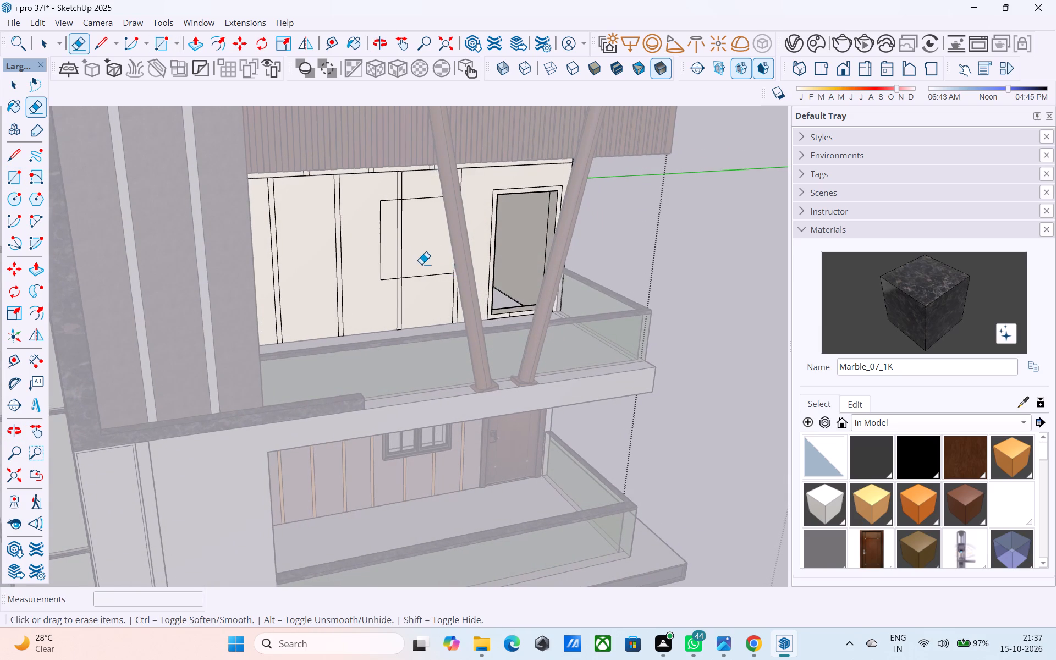
middle_drag(430, 258, 498, 227)
scroll(486, 227, up, 4)
drag(381, 234, 365, 236)
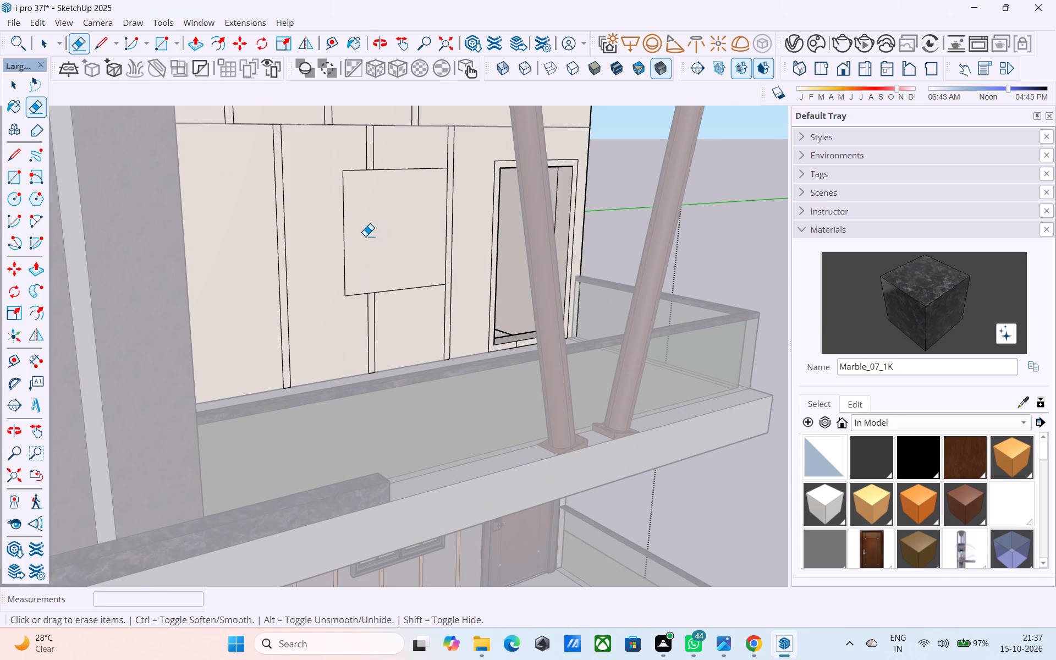
Offset the rectangle's outline inward by 3" to form the window frame border.
key(space)
drag(367, 236, 381, 241)
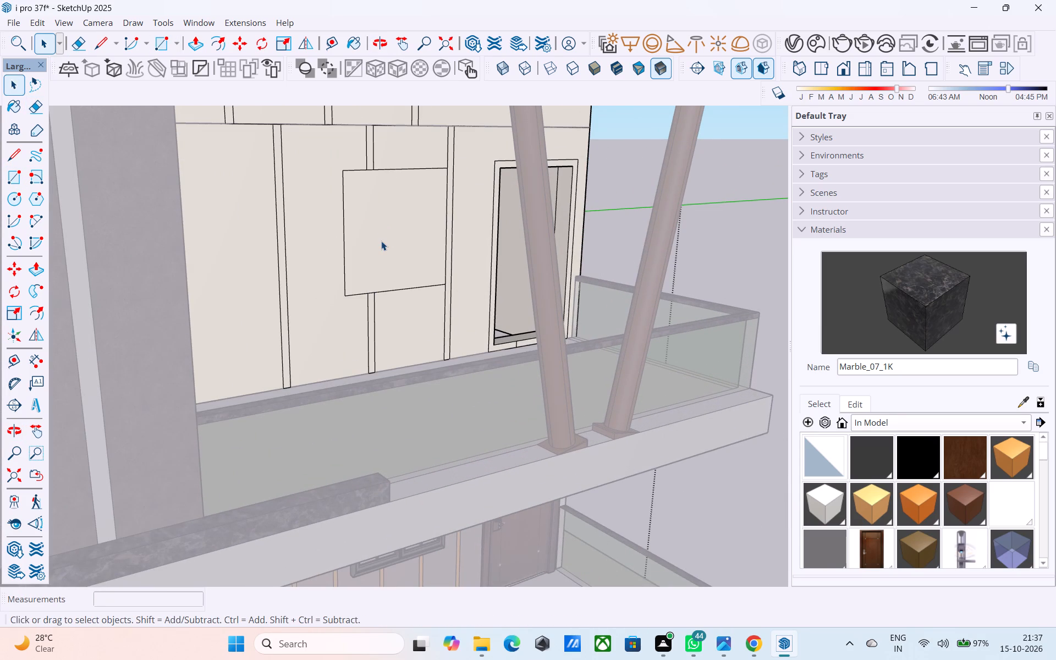
click(382, 241)
key(f)
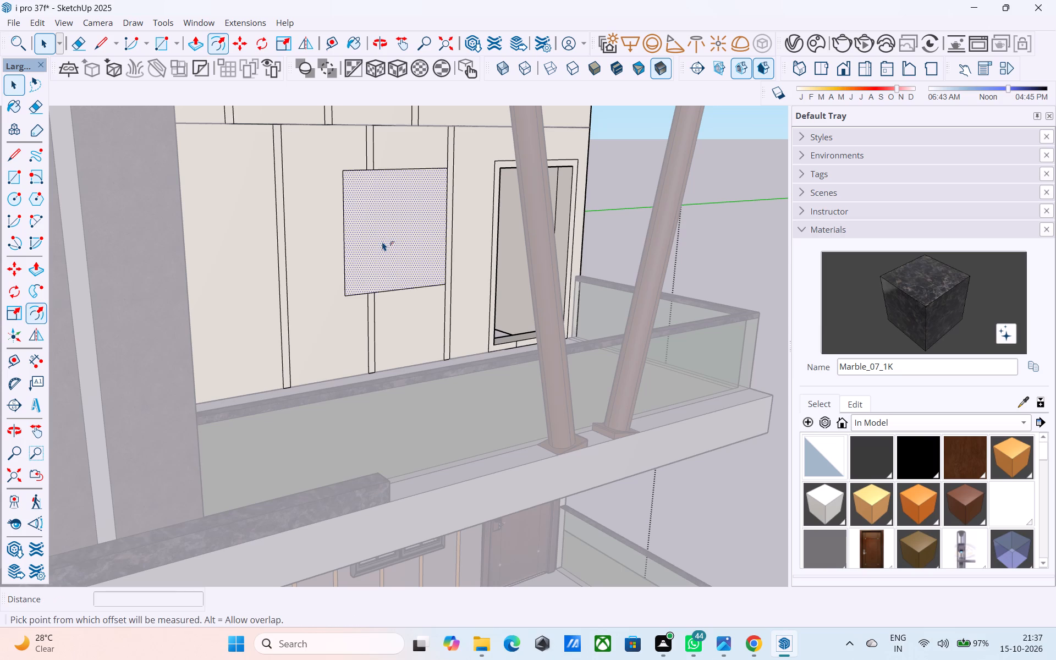
click(382, 241)
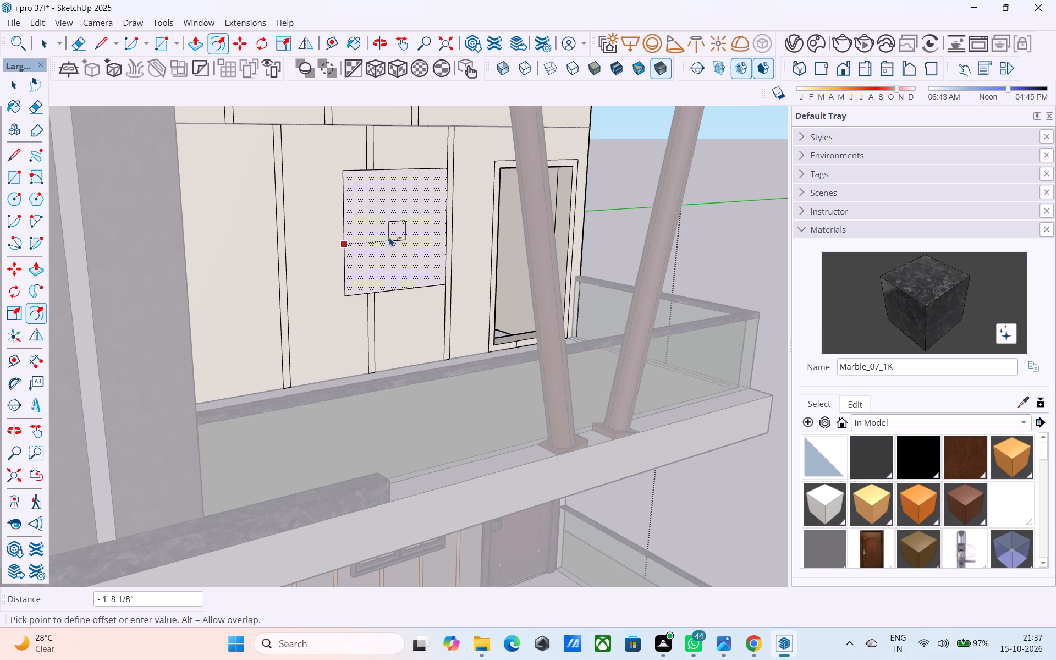
text(3")
key(Return)
key(space)
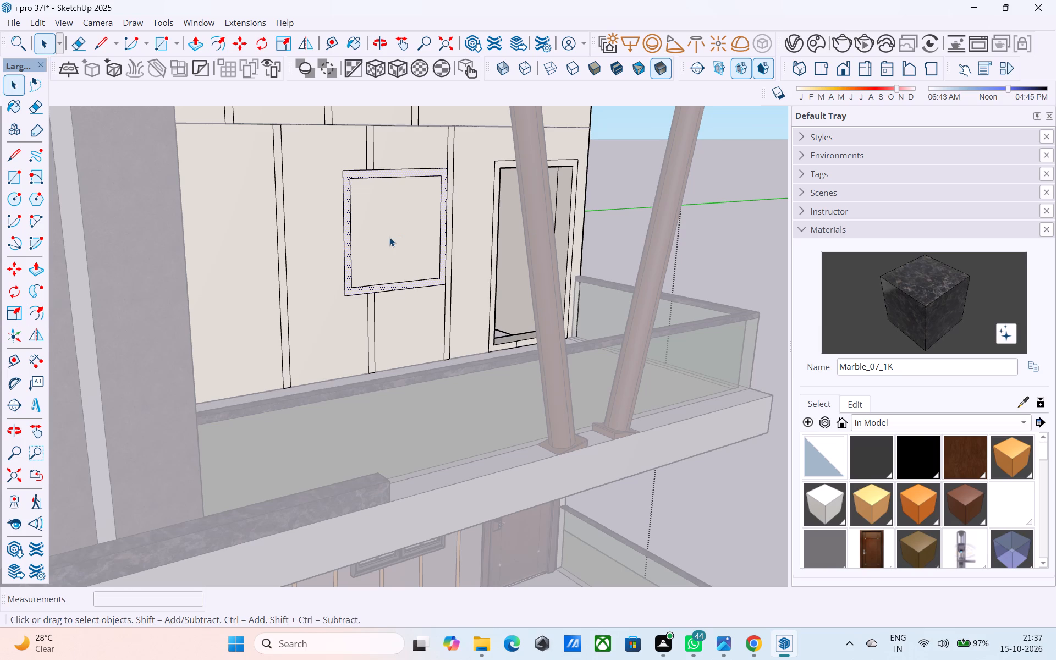
Push the face inside the 3" border about 9 1/2" through the top-floor wall to cut the window opening, and exit the group.
click(389, 237)
key(p)
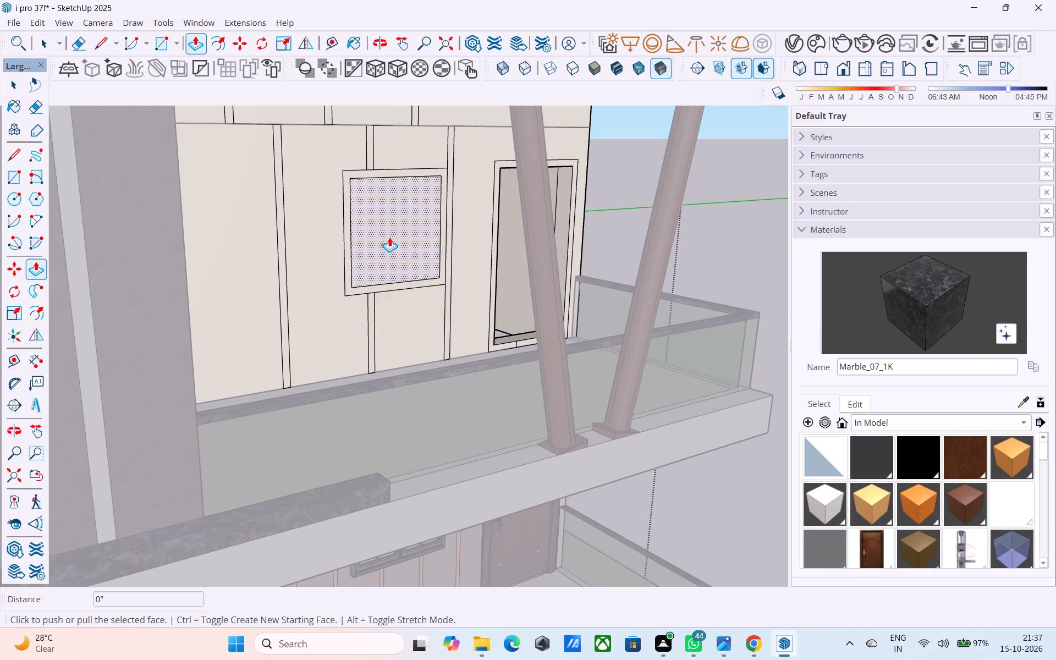
right_drag(389, 237, 333, 219)
middle_drag(362, 232, 334, 219)
middle_drag(395, 248, 362, 253)
key(p)
scroll(372, 249, up, 3)
click(372, 249)
click(360, 221)
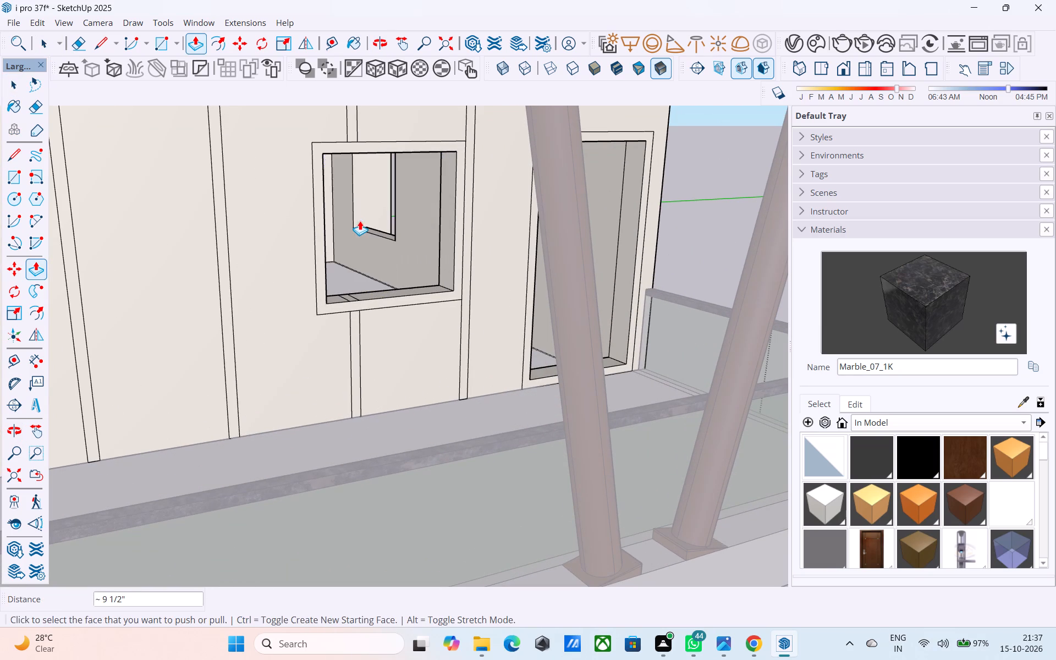
scroll(396, 269, down, 3)
middle_drag(398, 278, 296, 277)
scroll(298, 270, down, 5)
middle_drag(344, 327, 356, 268)
key(space)
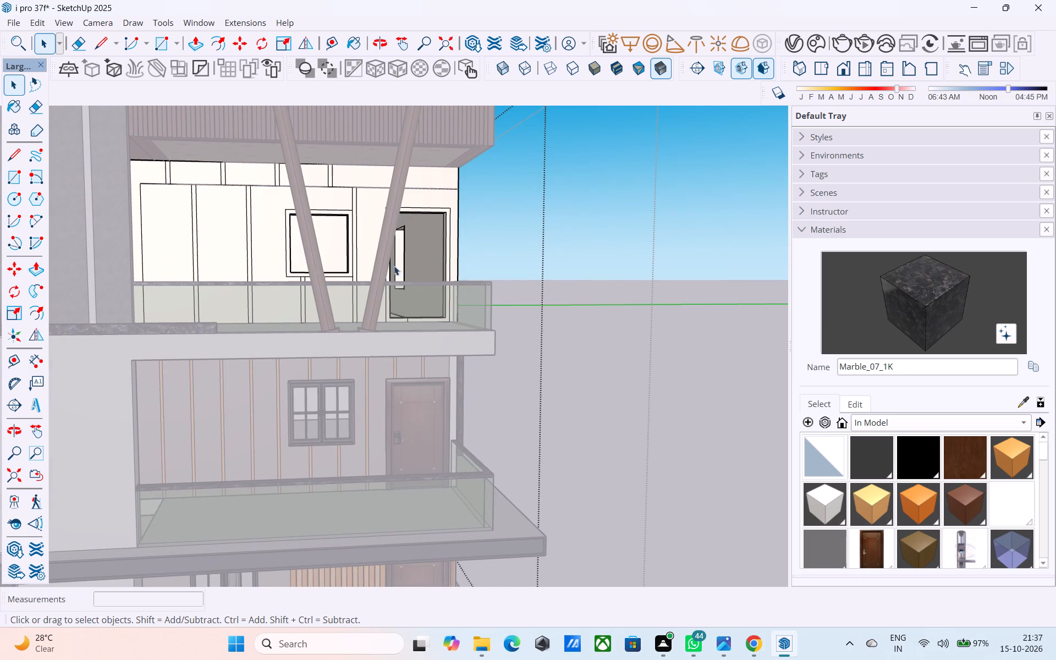
drag(630, 183, 636, 181)
scroll(641, 190, down, 9)
triple_click(673, 263)
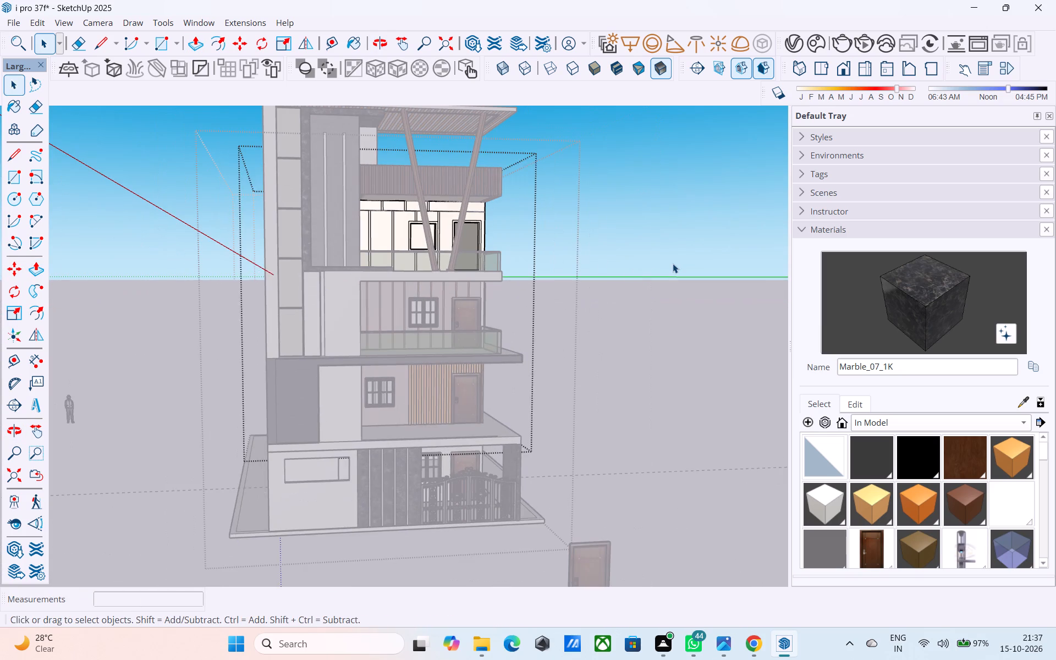
drag(669, 266, 664, 287)
click(658, 324)
Copy the black window from the balcony wall one floor below into the new top-floor opening, aligning its lower back corner with the opening's corner.
scroll(584, 343, down, 4)
middle_drag(549, 350, 526, 369)
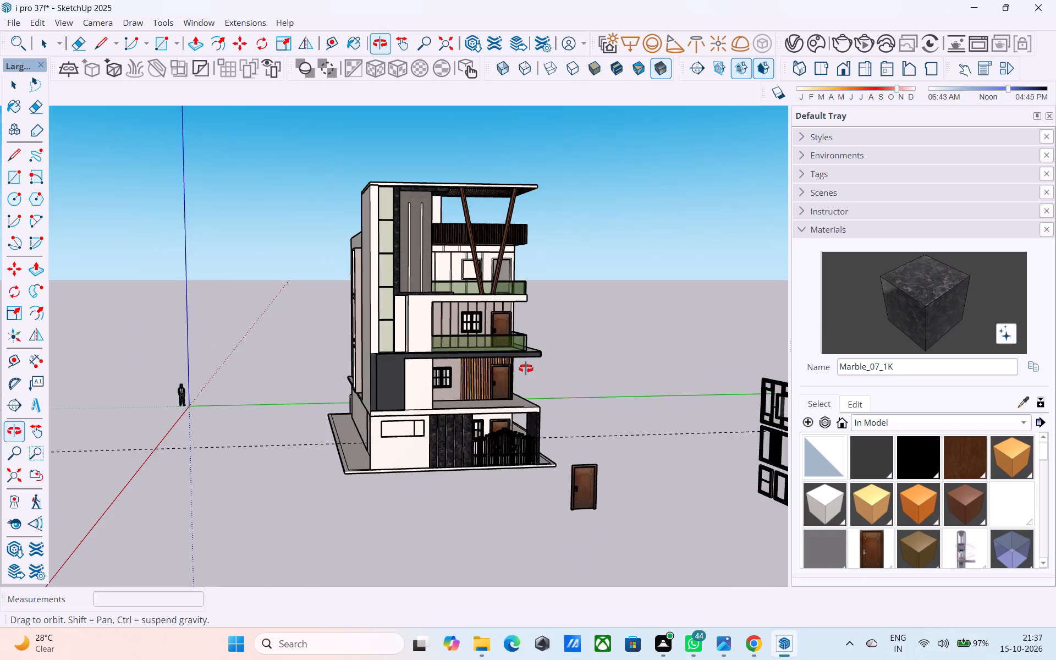
middle_drag(526, 369, 519, 369)
scroll(446, 304, up, 9)
scroll(449, 307, down, 1)
scroll(449, 307, up, 10)
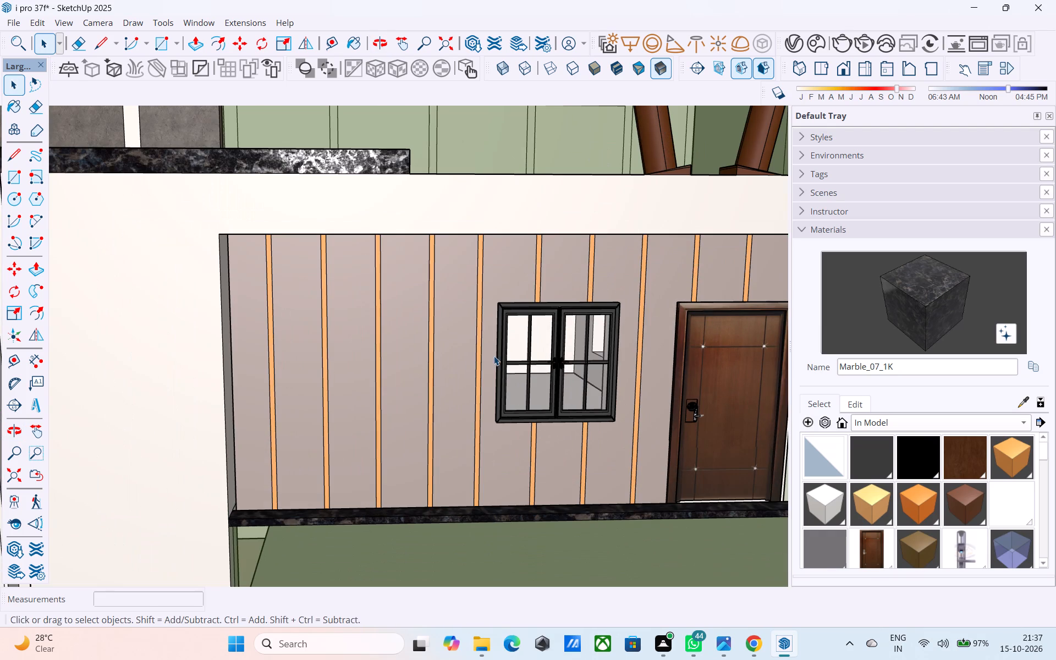
click(498, 355)
key(m)
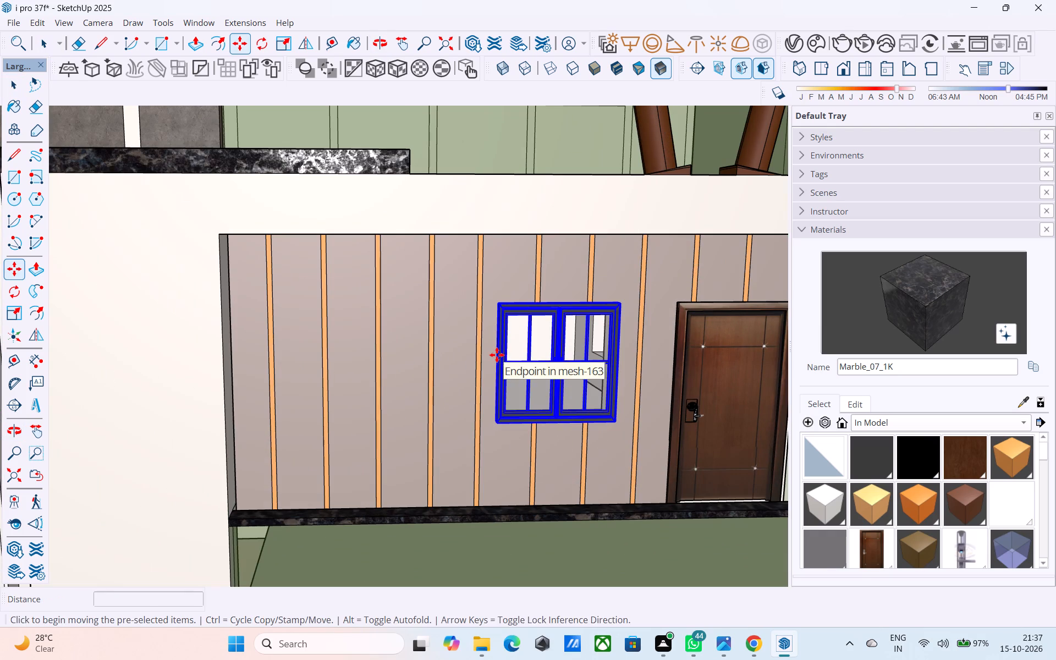
middle_drag(676, 424, 302, 448)
scroll(515, 502, up, 5)
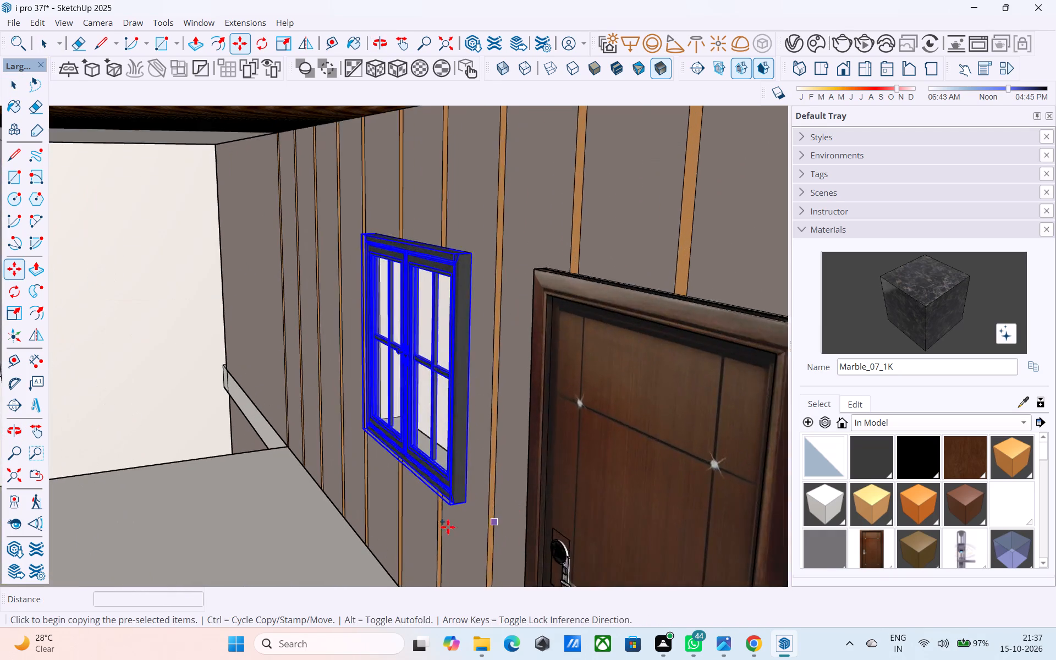
scroll(448, 527, up, 3)
click(474, 497)
scroll(474, 497, down, 15)
scroll(476, 498, up, 1)
scroll(476, 498, down, 4)
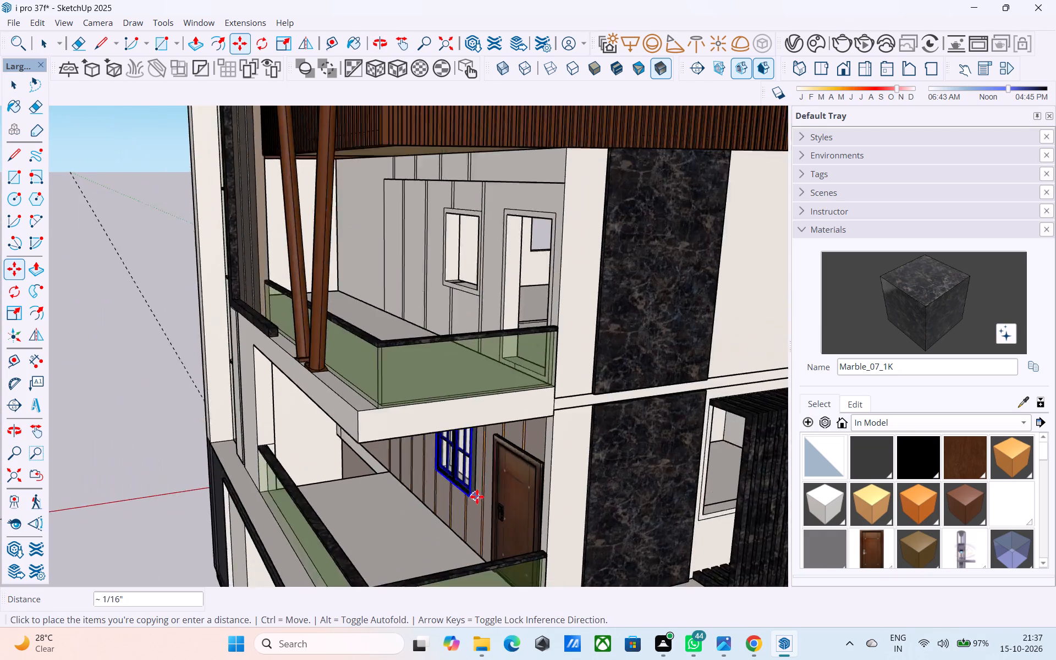
scroll(477, 497, down, 5)
shift+middle_drag(472, 425, 492, 495)
scroll(490, 448, up, 19)
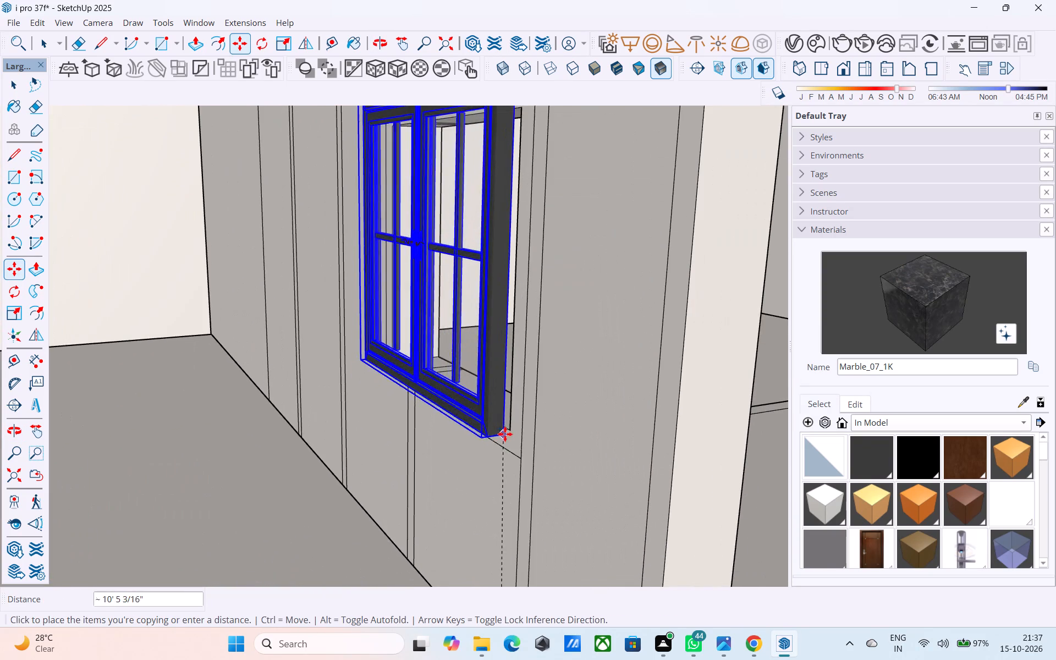
click(522, 458)
scroll(516, 457, down, 5)
middle_drag(498, 470, 607, 430)
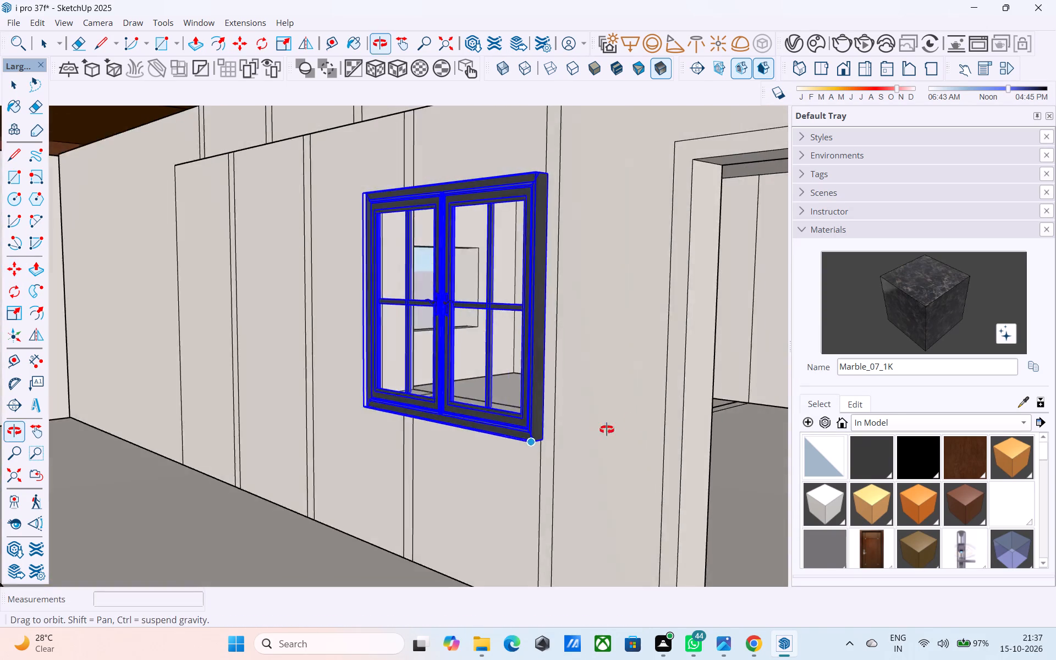
middle_drag(607, 430, 687, 409)
scroll(600, 404, down, 20)
scroll(600, 404, down, 6)
key(space)
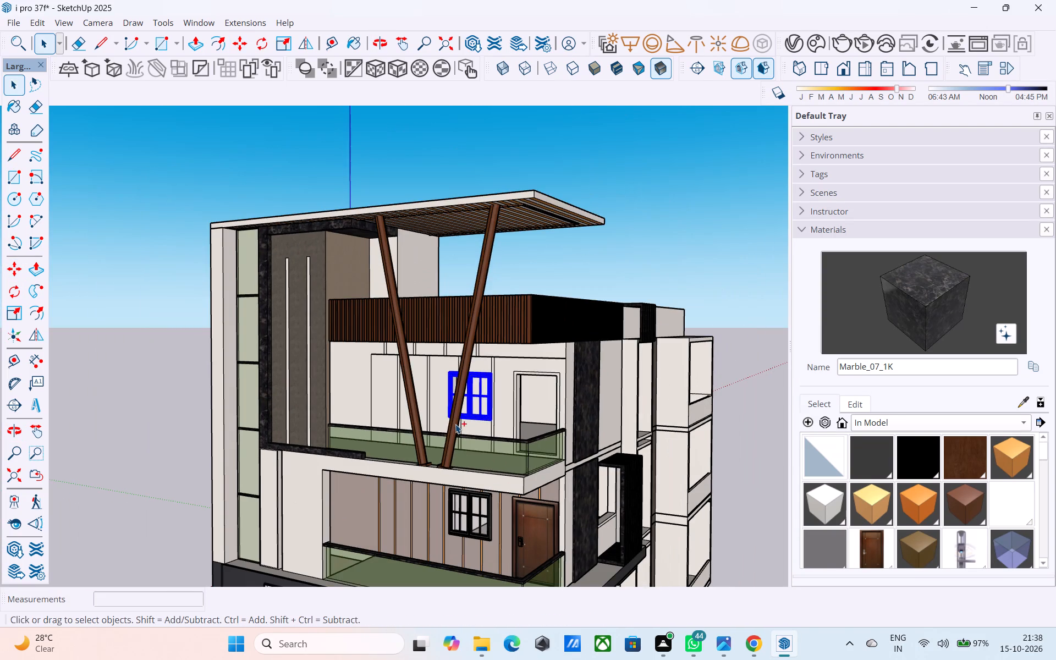
Save the model.
key(ctrl+s)
click(459, 420)
Examine the house's front elevation from low and side angles, including the balcony ceilings, slatted roof canopy and slanted columns.
scroll(459, 420, down, 5)
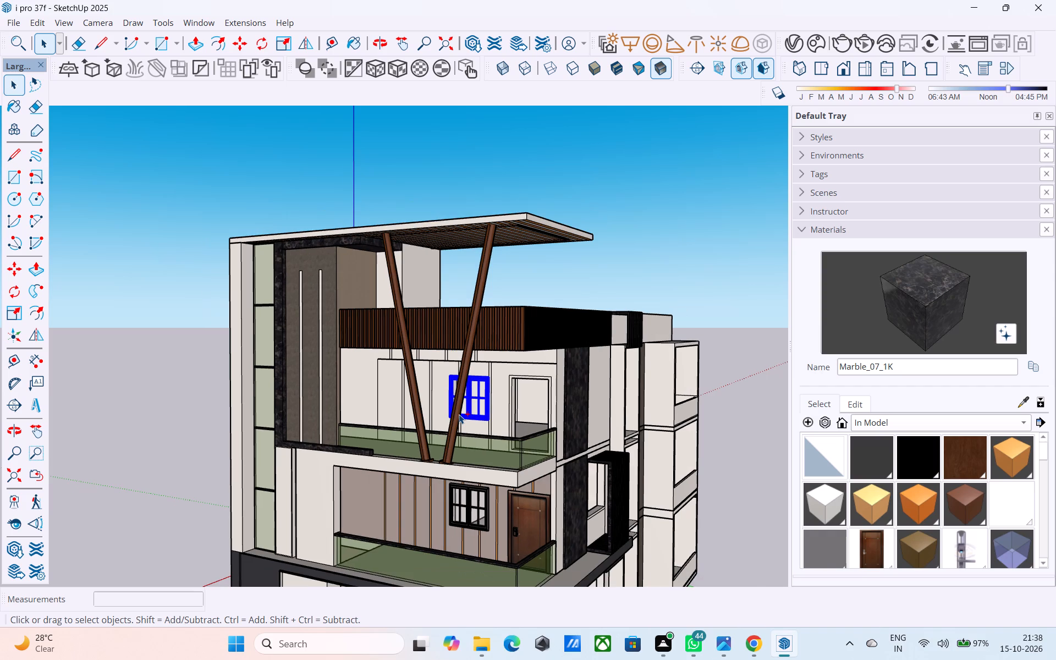
scroll(417, 444, down, 5)
middle_drag(404, 435, 459, 370)
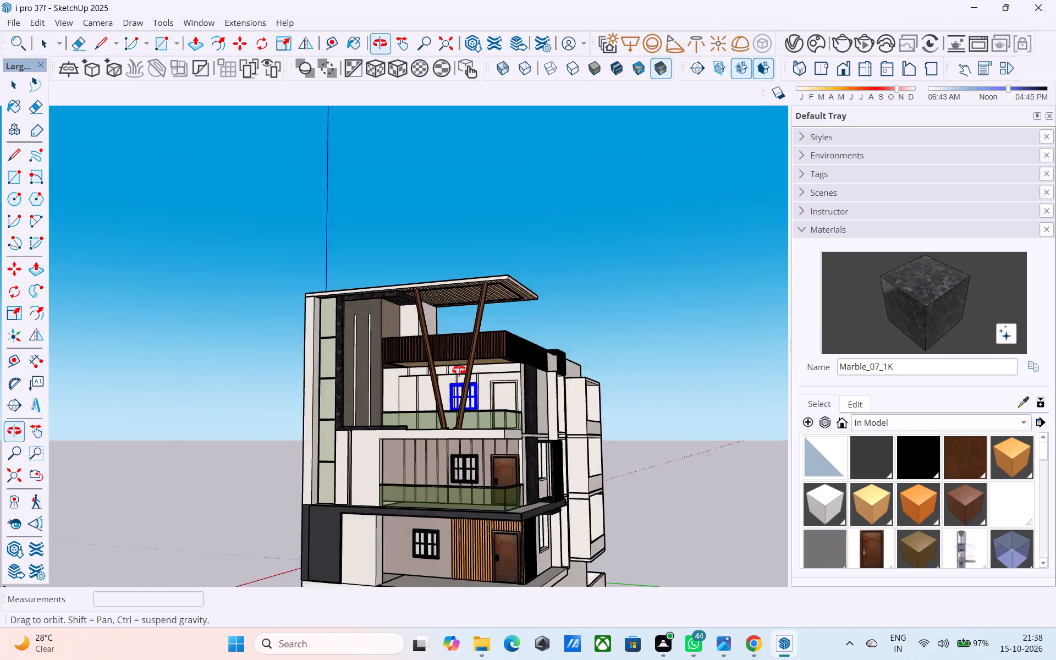
middle_drag(459, 370, 460, 368)
scroll(460, 368, down, 7)
middle_drag(461, 367, 498, 449)
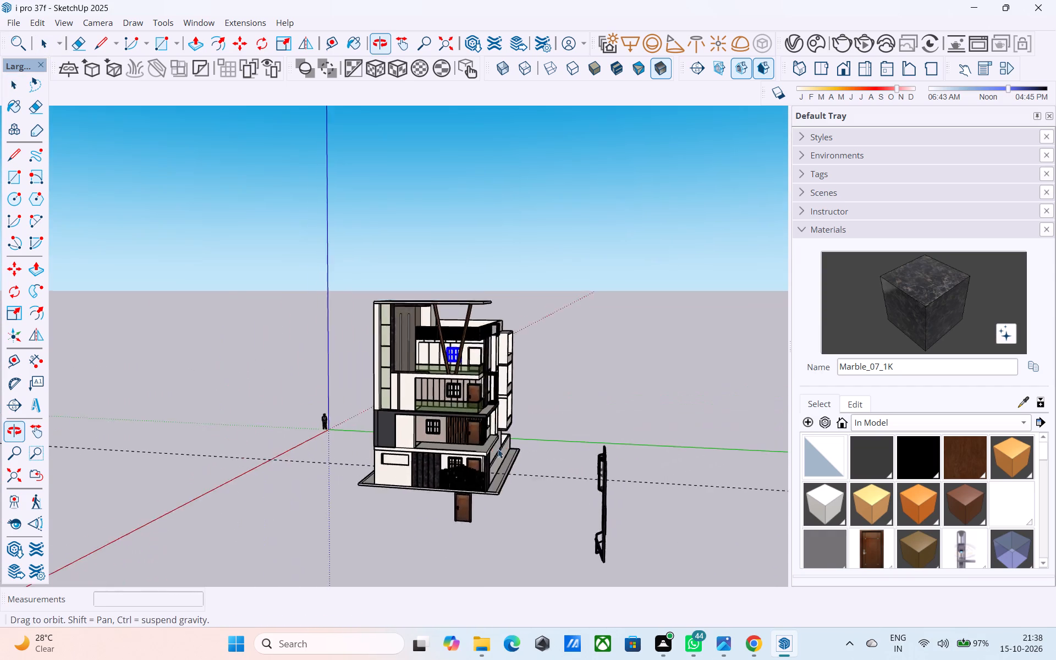
middle_drag(498, 449, 498, 449)
scroll(496, 448, up, 7)
middle_drag(453, 454, 478, 429)
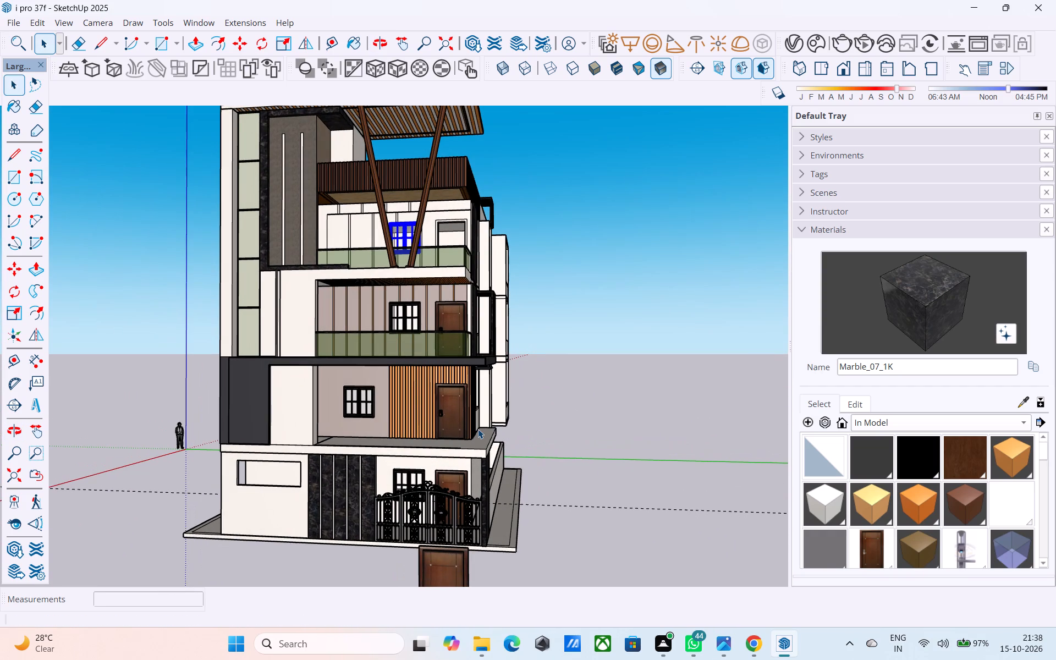
middle_drag(478, 429, 474, 382)
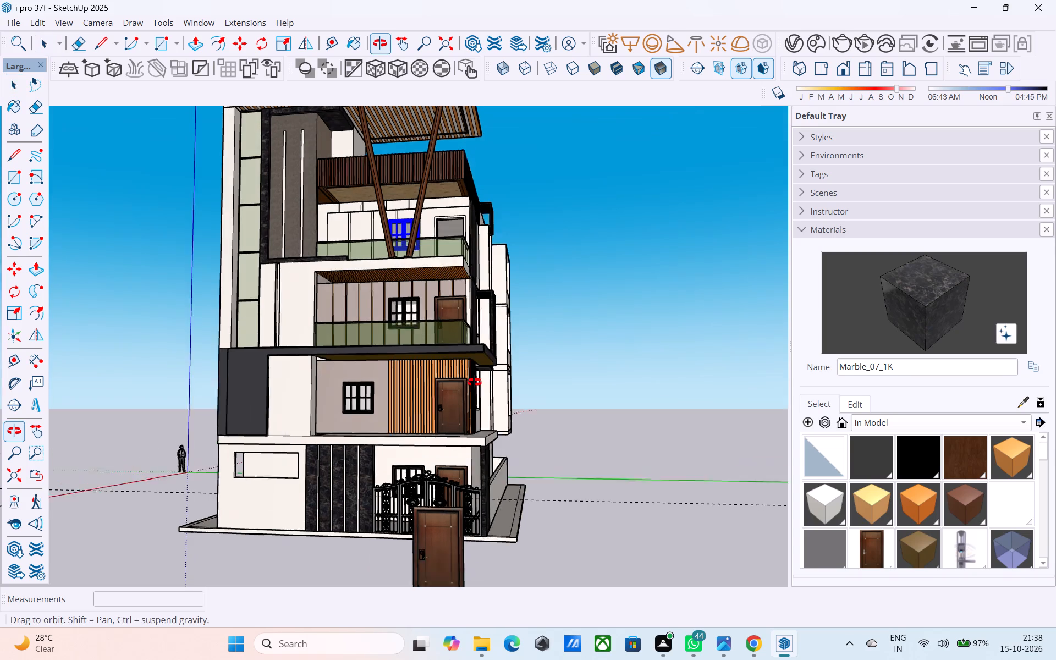
middle_drag(474, 382, 474, 381)
shift+middle_drag(474, 380, 404, 380)
scroll(417, 255, up, 1)
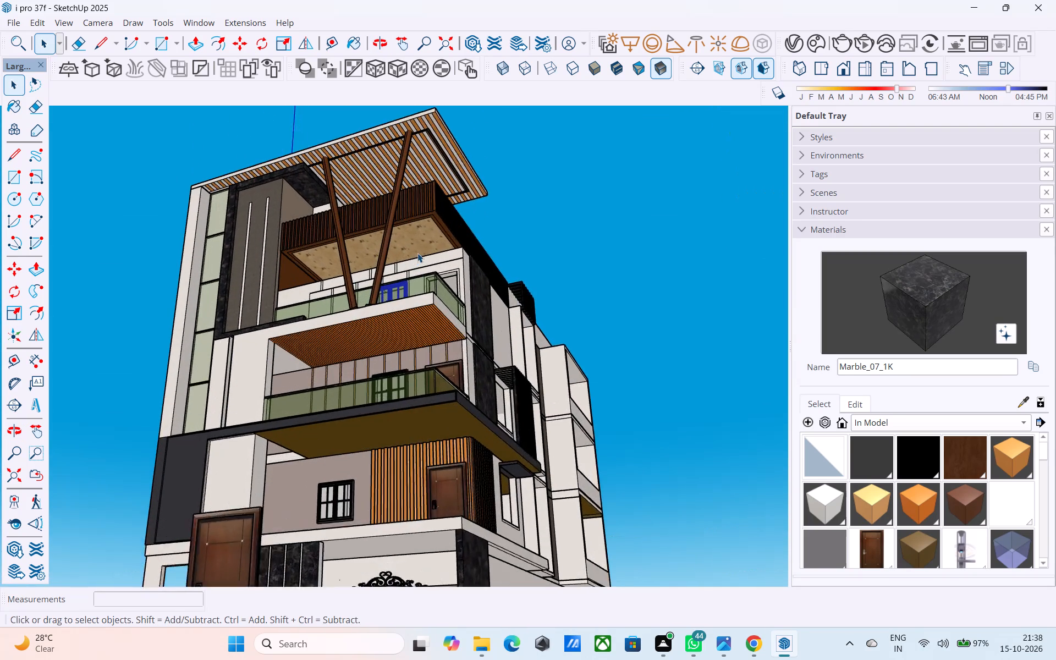
scroll(417, 253, up, 2)
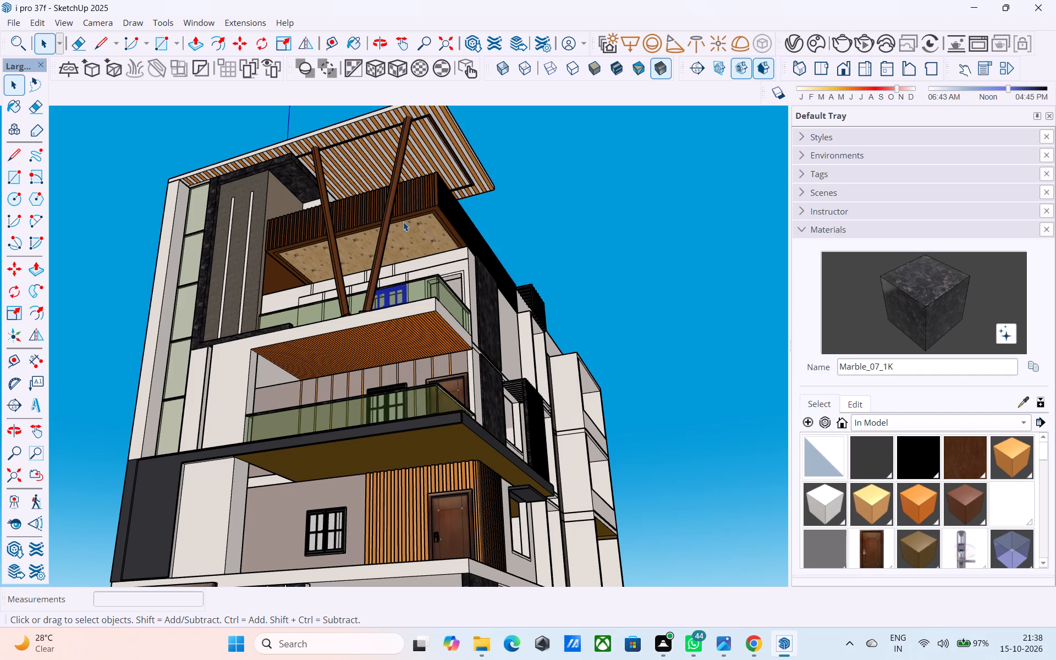
scroll(432, 218, down, 3)
middle_drag(430, 222, 436, 220)
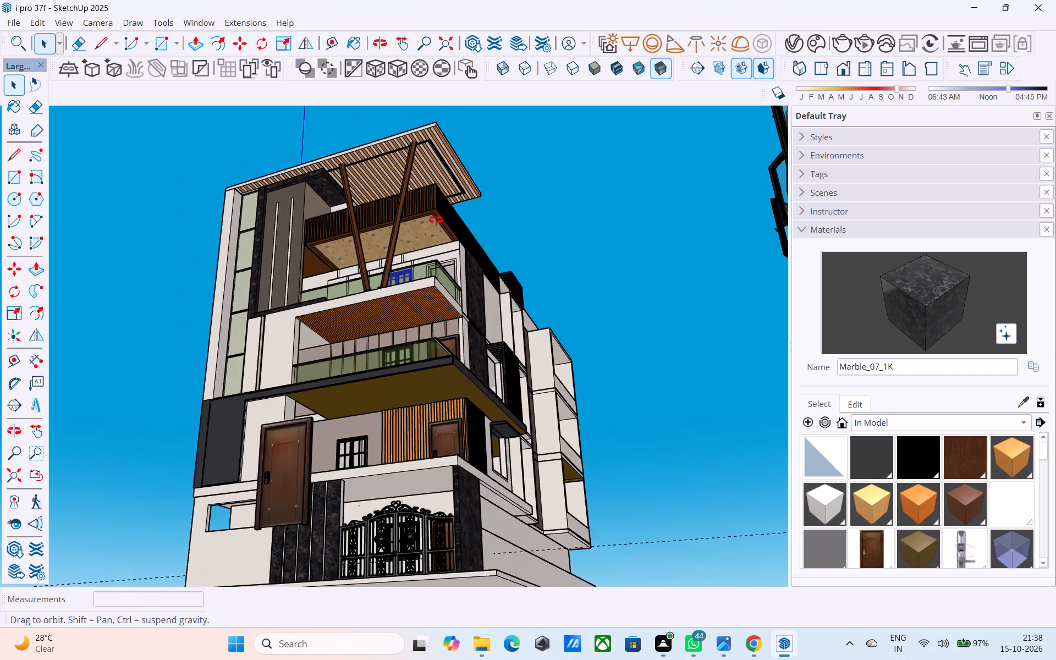
middle_drag(436, 220, 505, 336)
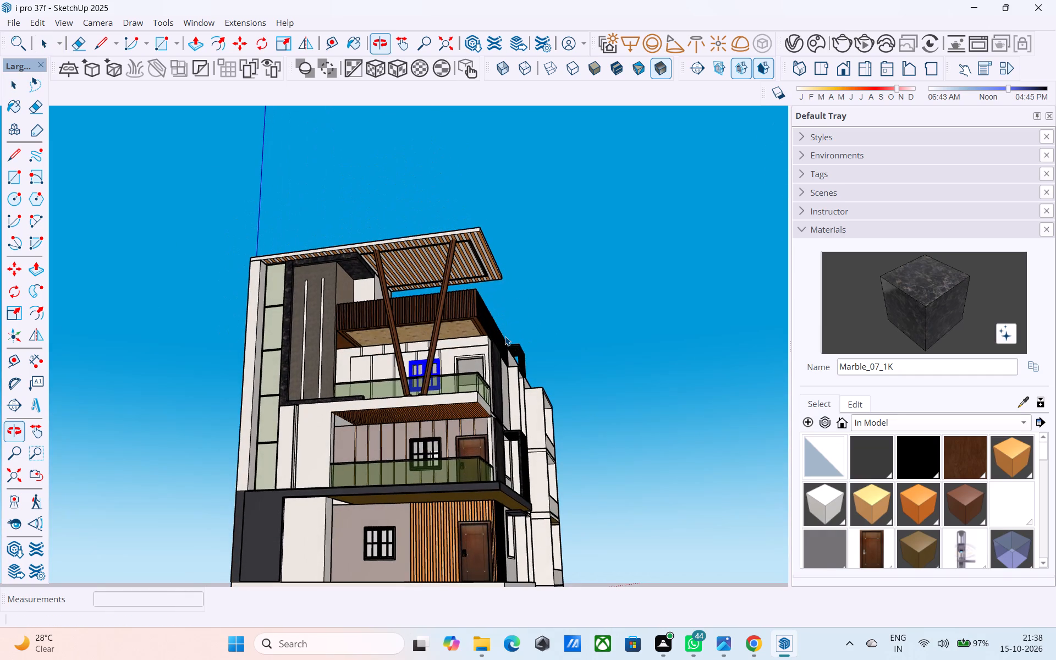
shift+middle_drag(503, 334, 491, 348)
middle_drag(474, 277, 423, 304)
scroll(466, 304, up, 2)
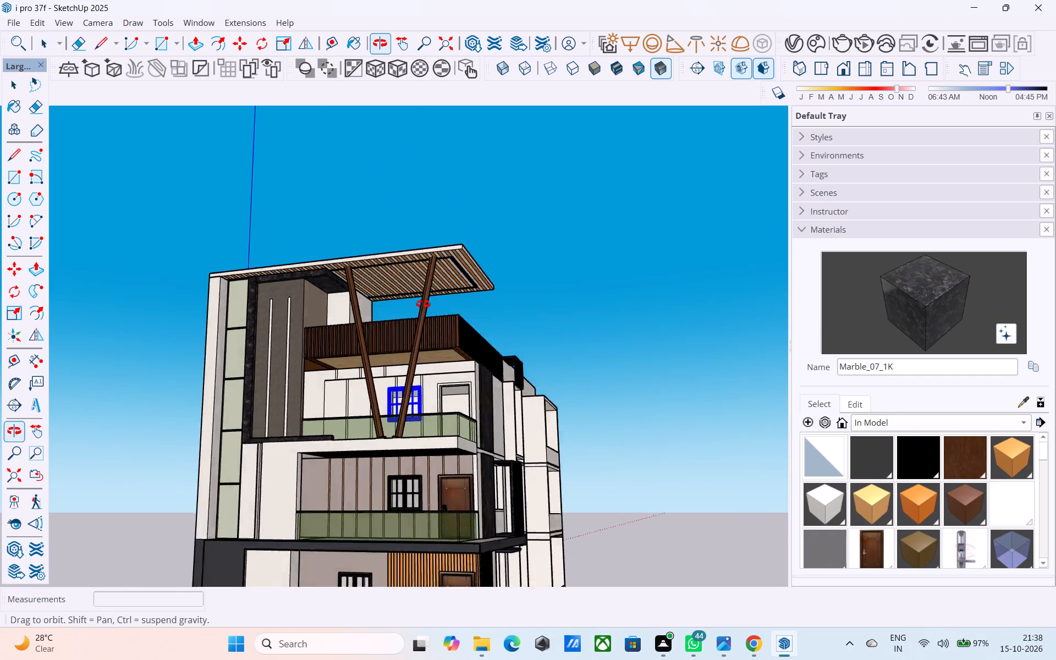
middle_drag(423, 304, 396, 305)
scroll(423, 304, up, 6)
middle_drag(382, 288, 481, 271)
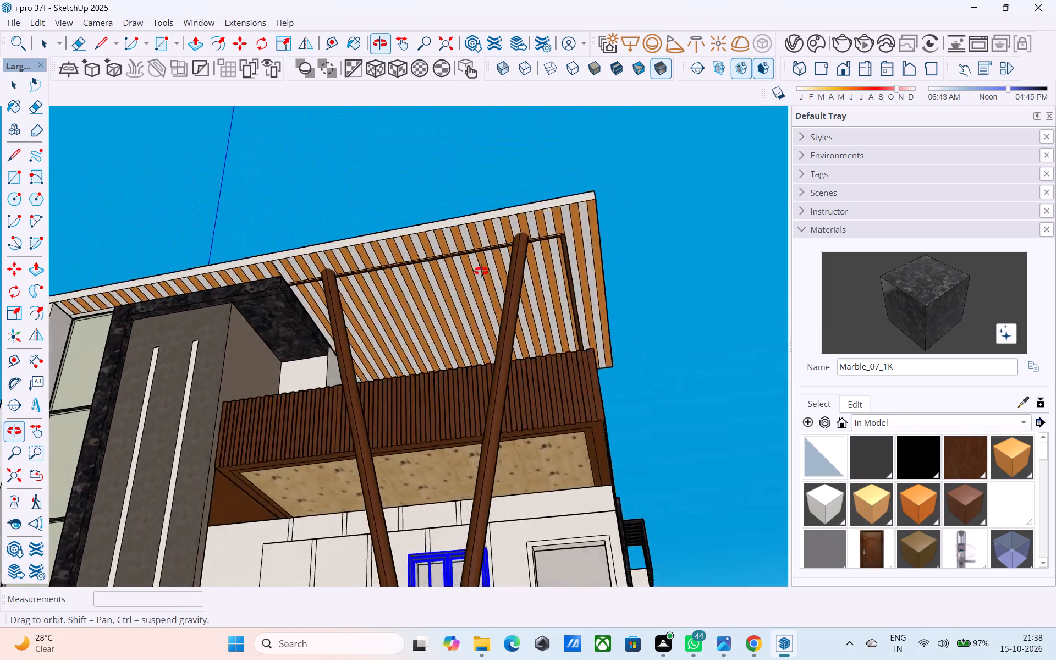
middle_drag(481, 271, 538, 120)
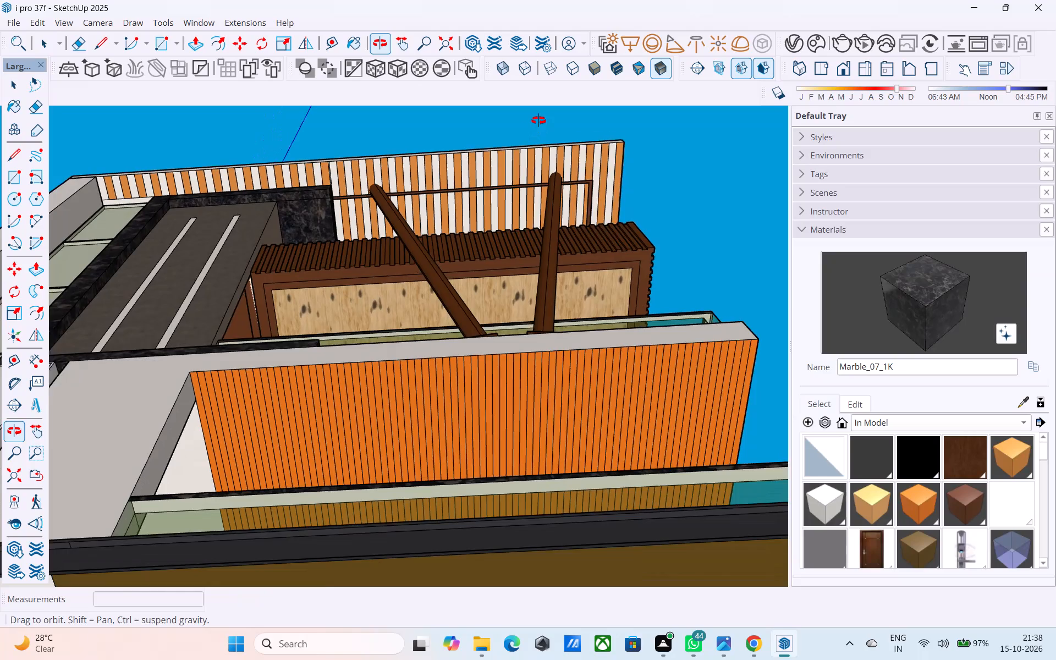
middle_drag(538, 120, 516, 134)
scroll(516, 134, down, 10)
middle_drag(502, 191, 450, 394)
shift+middle_drag(460, 233, 436, 348)
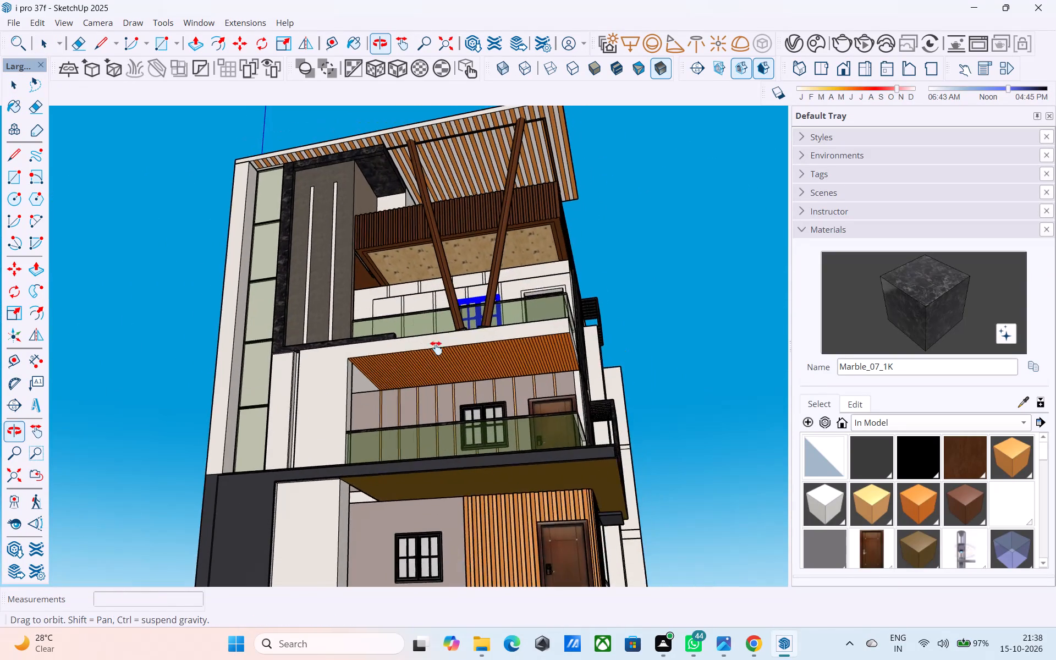
shift+middle_drag(436, 348, 432, 369)
Save the model again.
key(ctrl+s)
key(space)
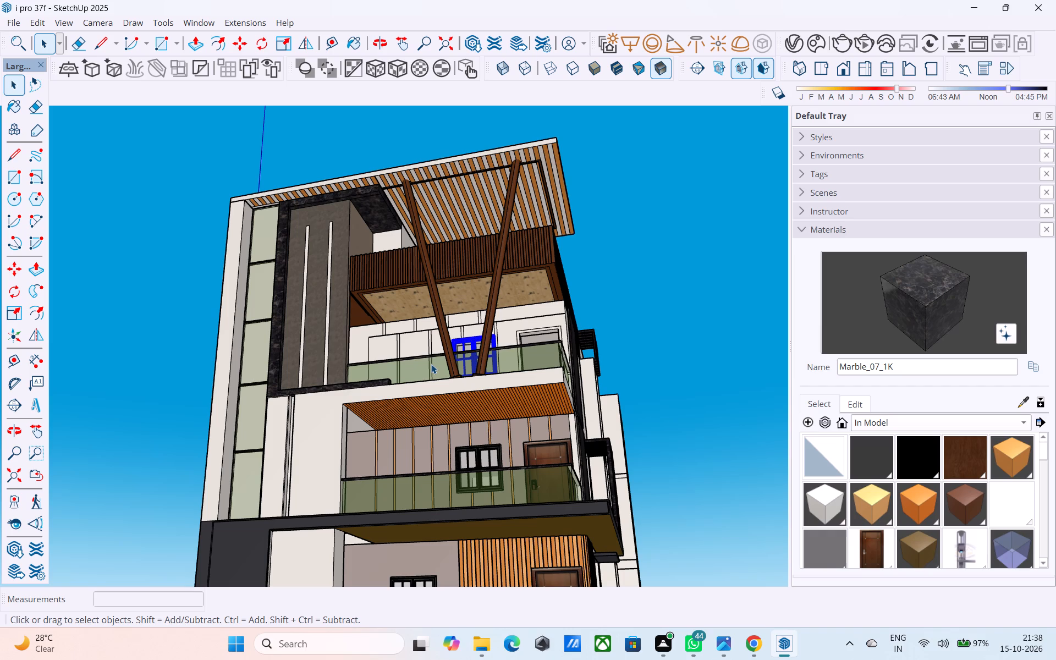
Examine the top-floor balcony, its wooden fascia and ceiling, the roof canopy, and the whole house from the front and side.
scroll(427, 333, down, 1)
middle_drag(426, 332, 400, 350)
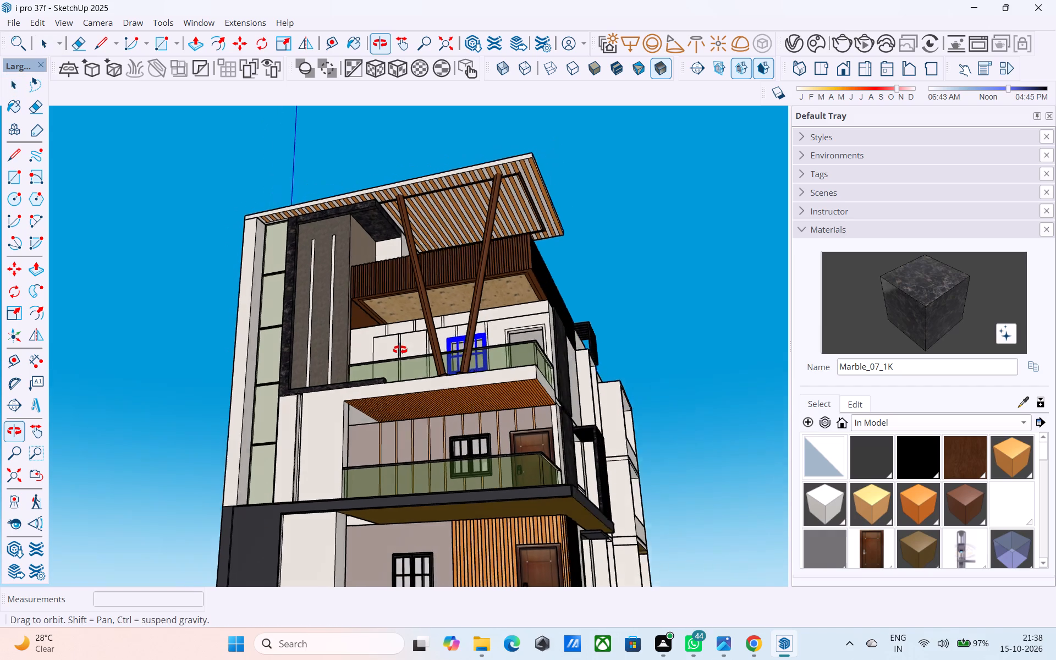
middle_drag(400, 350, 405, 351)
scroll(423, 317, down, 1)
shift+middle_drag(424, 316, 422, 340)
scroll(436, 320, up, 9)
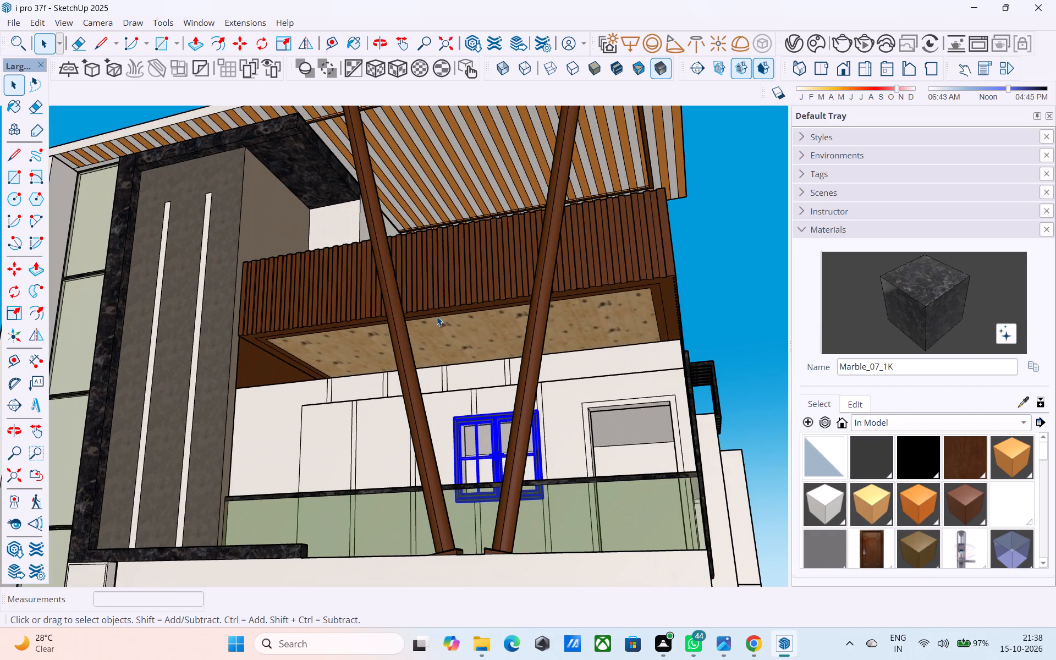
scroll(439, 315, up, 4)
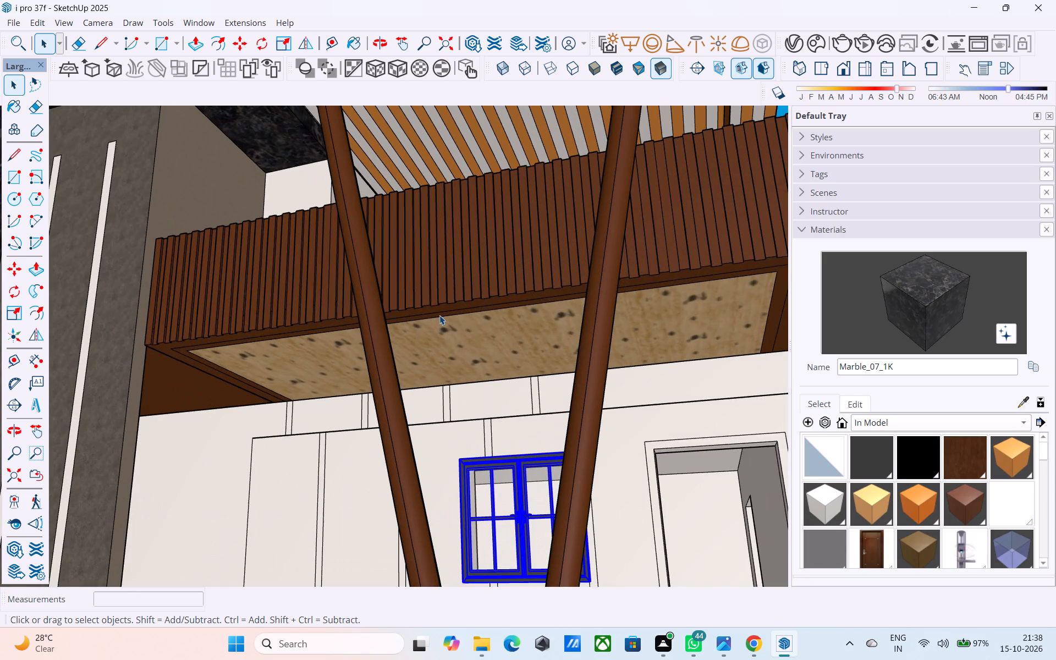
scroll(439, 315, down, 15)
middle_drag(468, 305, 460, 338)
scroll(442, 281, up, 4)
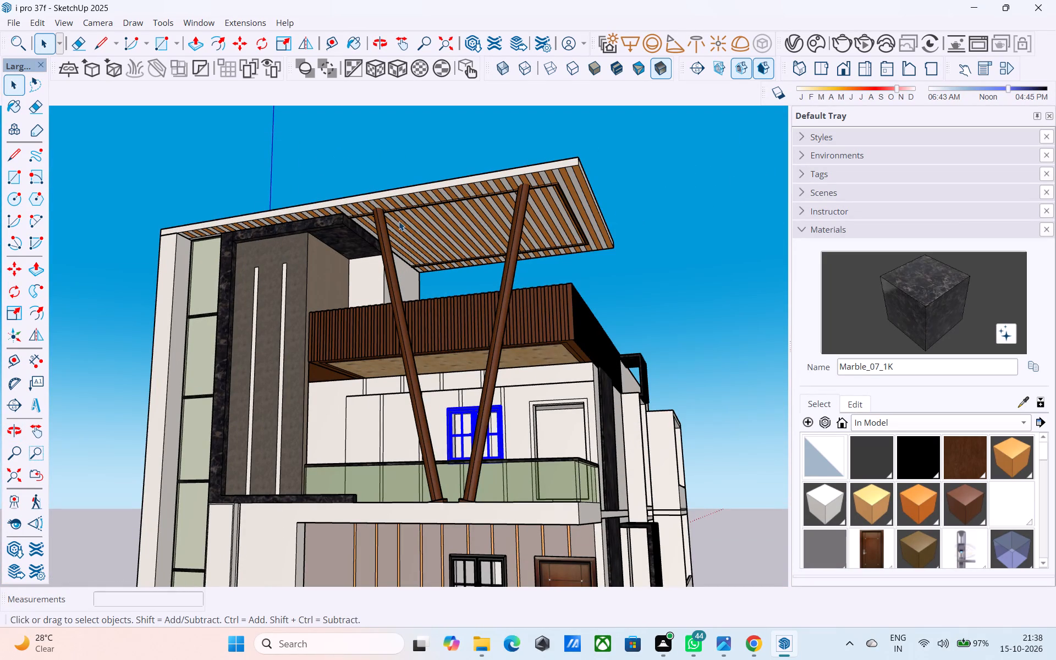
middle_drag(402, 209, 415, 187)
scroll(404, 161, down, 2)
middle_drag(404, 161, 388, 246)
scroll(393, 243, down, 4)
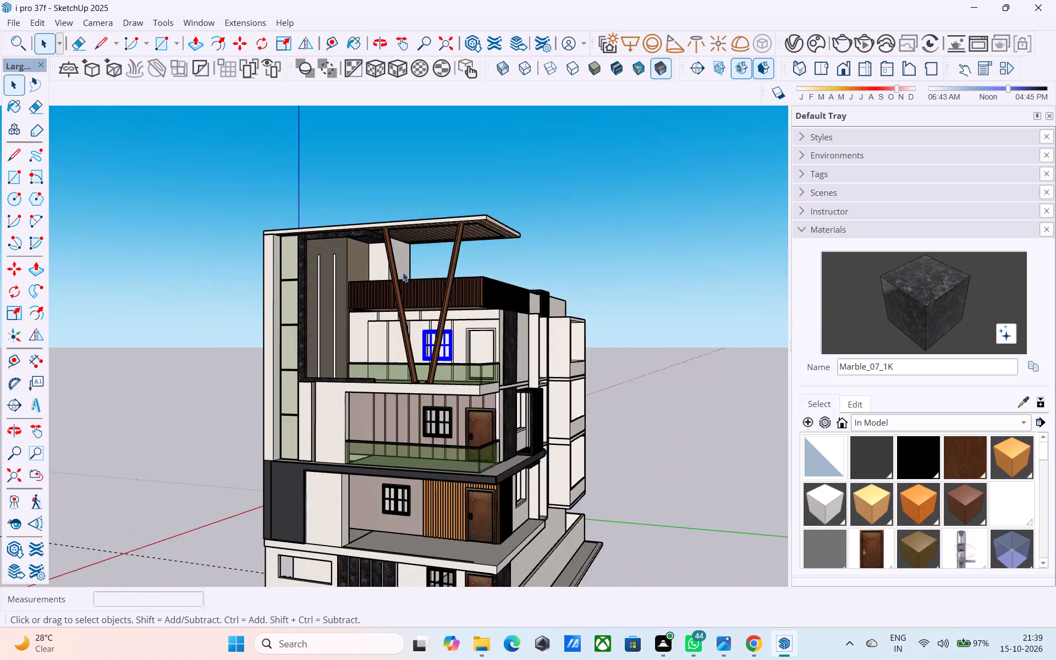
scroll(403, 272, down, 3)
click(587, 282)
shift+middle_drag(386, 339, 646, 274)
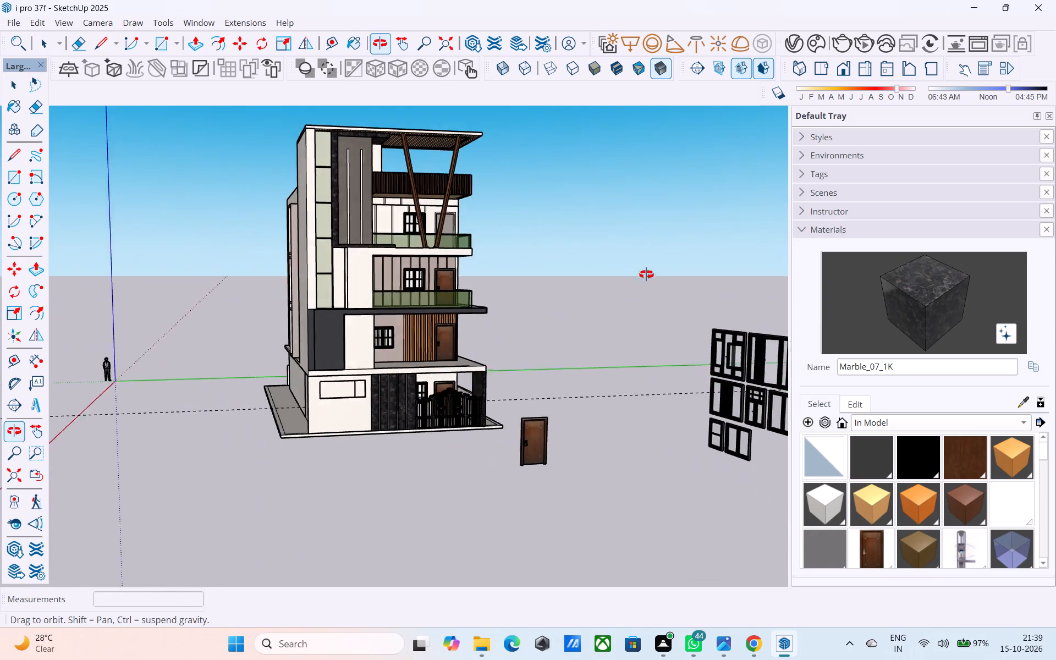
shift+middle_drag(646, 274, 343, 264)
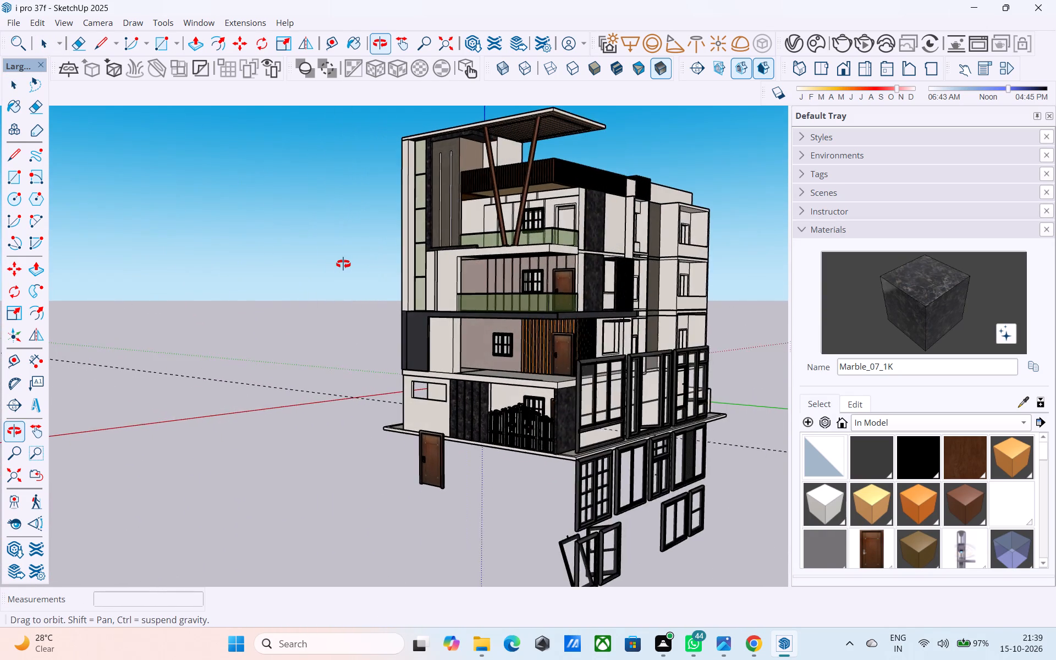
Copy the middle balcony's wooden door 10' 6" straight up onto the top-floor balcony wall.
shift+middle_drag(343, 264, 466, 350)
scroll(496, 267, up, 2)
click(542, 266)
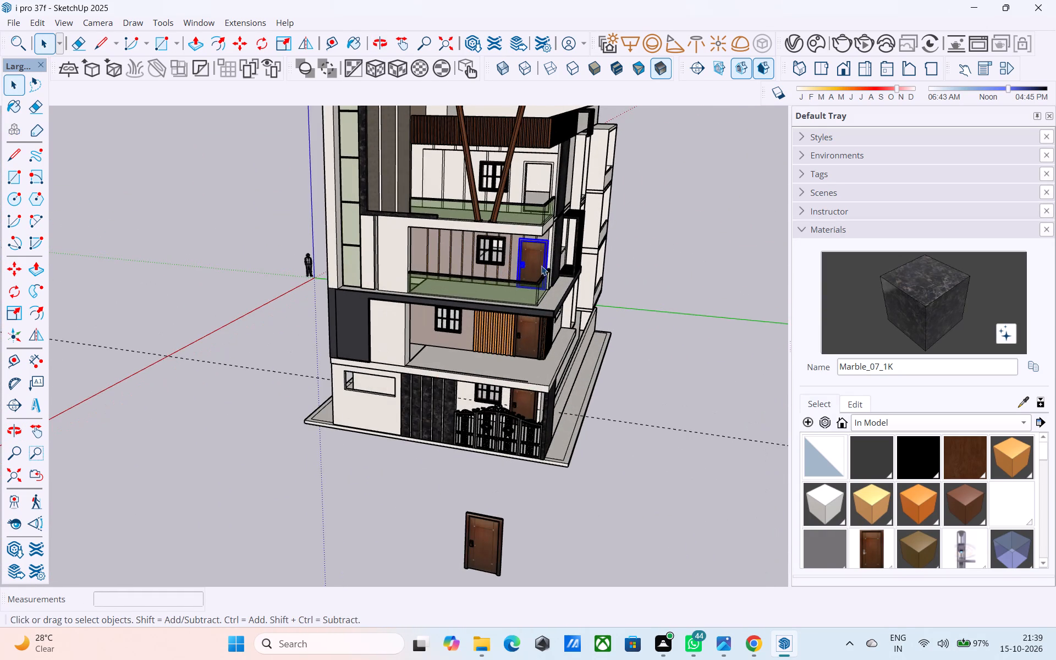
scroll(536, 262, up, 5)
key(m)
scroll(546, 288, up, 12)
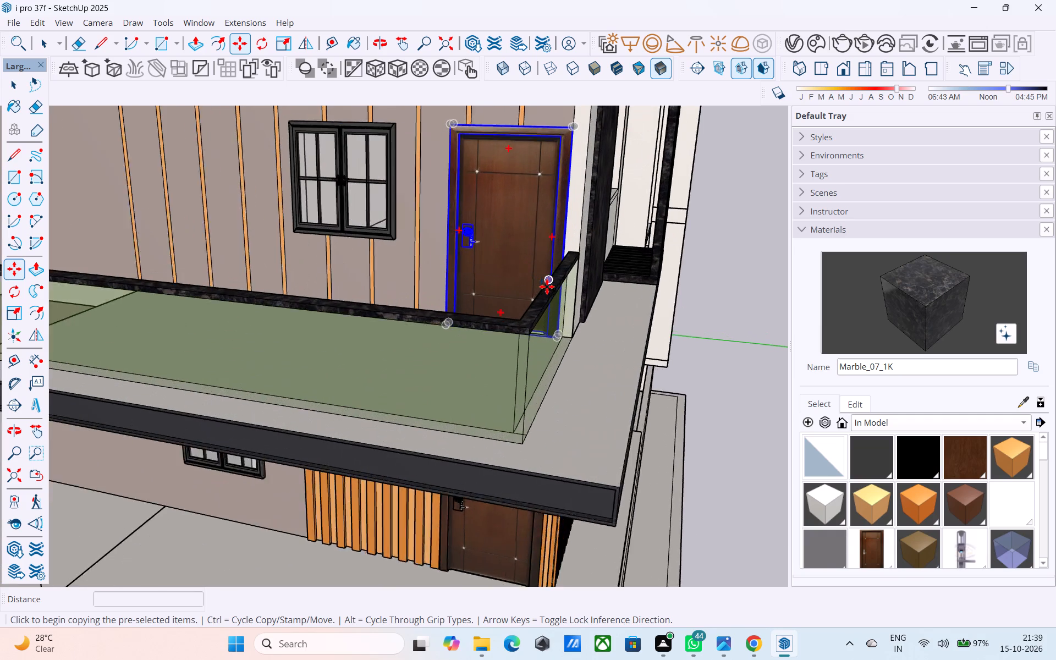
middle_drag(565, 318, 411, 312)
scroll(512, 360, up, 9)
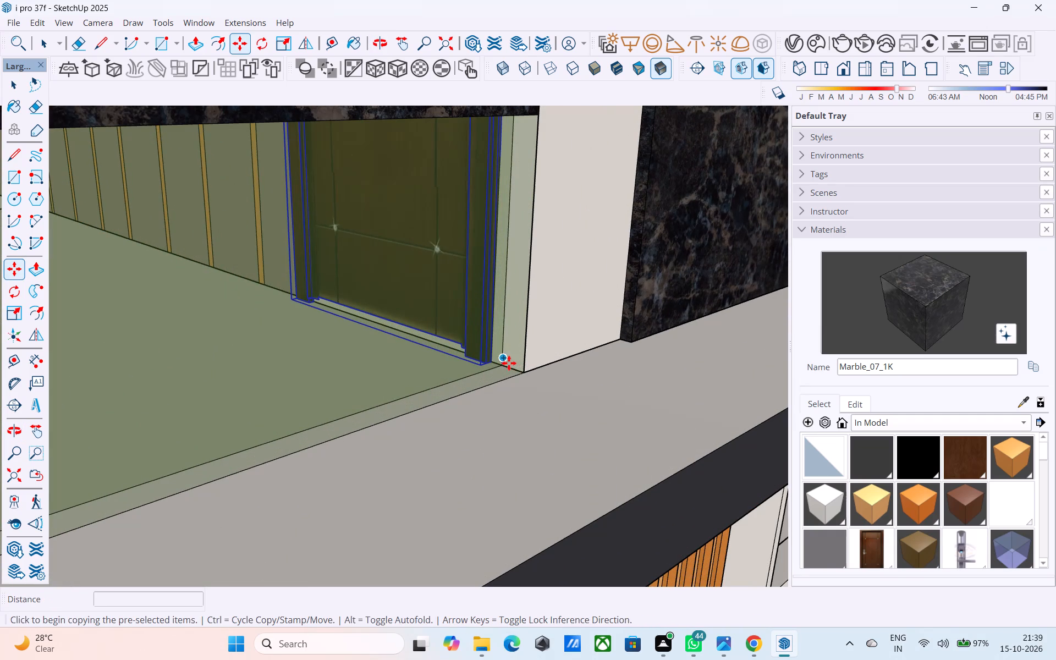
click(526, 372)
scroll(536, 271, down, 9)
shift+middle_drag(526, 282, 480, 413)
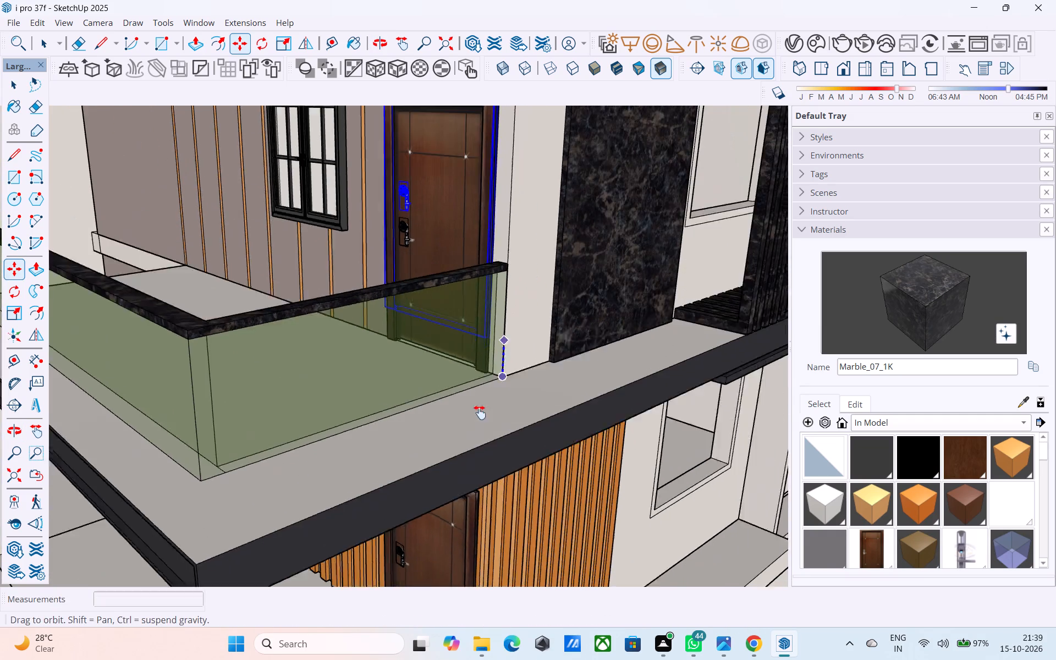
shift+middle_drag(480, 413, 469, 462)
scroll(470, 388, down, 6)
middle_drag(484, 313, 450, 452)
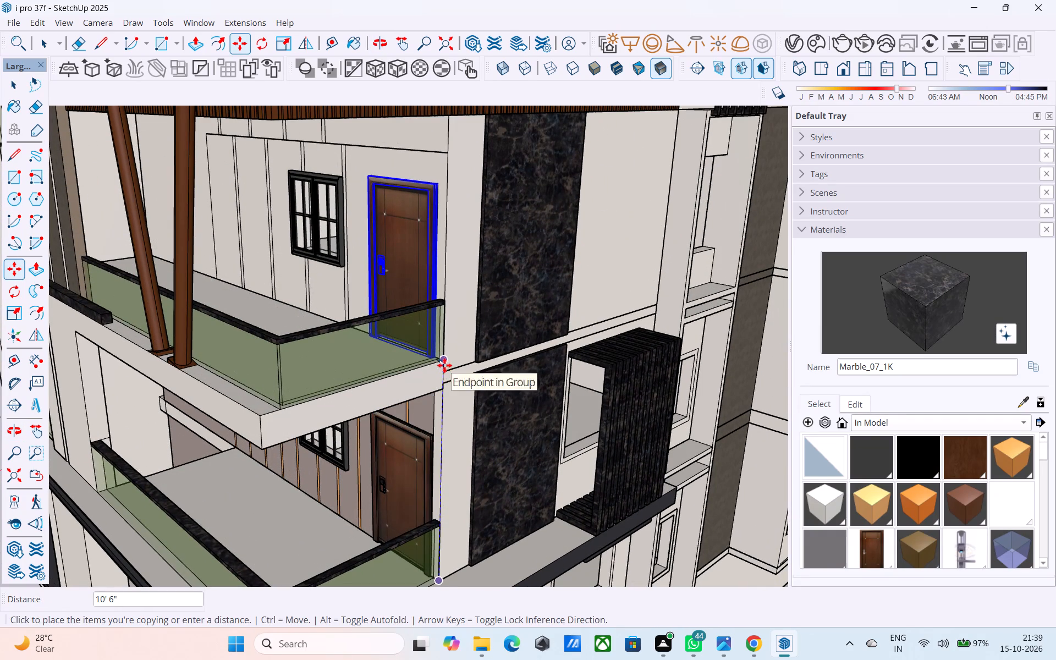
click(444, 365)
key(space)
scroll(442, 329, down, 9)
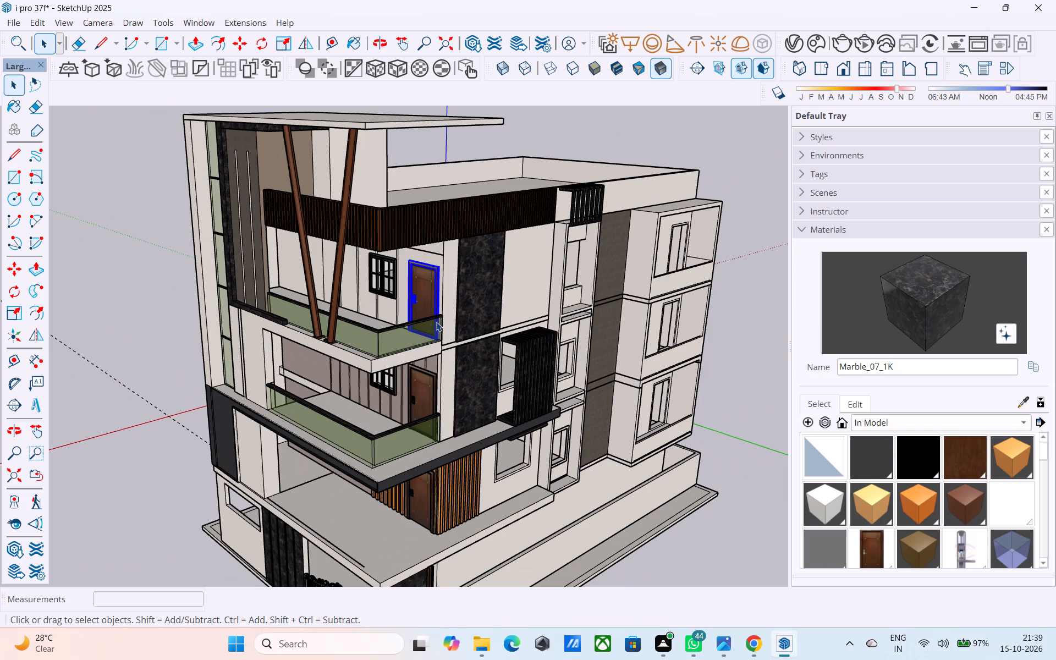
scroll(437, 321, down, 3)
middle_drag(437, 321, 643, 304)
click(673, 296)
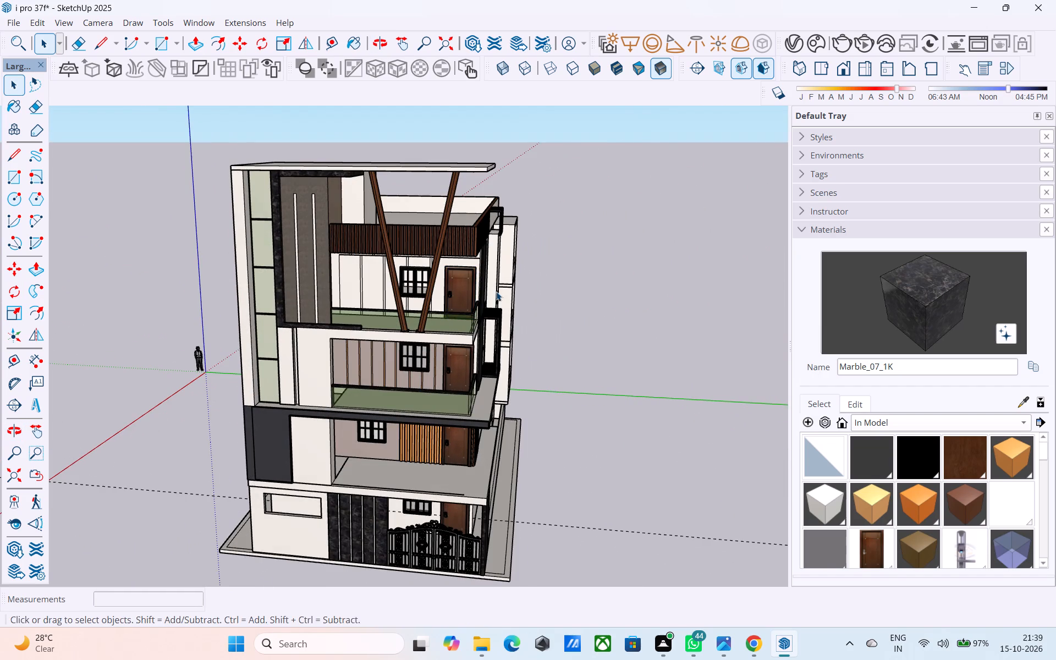
Save the model.
shift+middle_drag(496, 291, 518, 291)
key(ctrl+s)
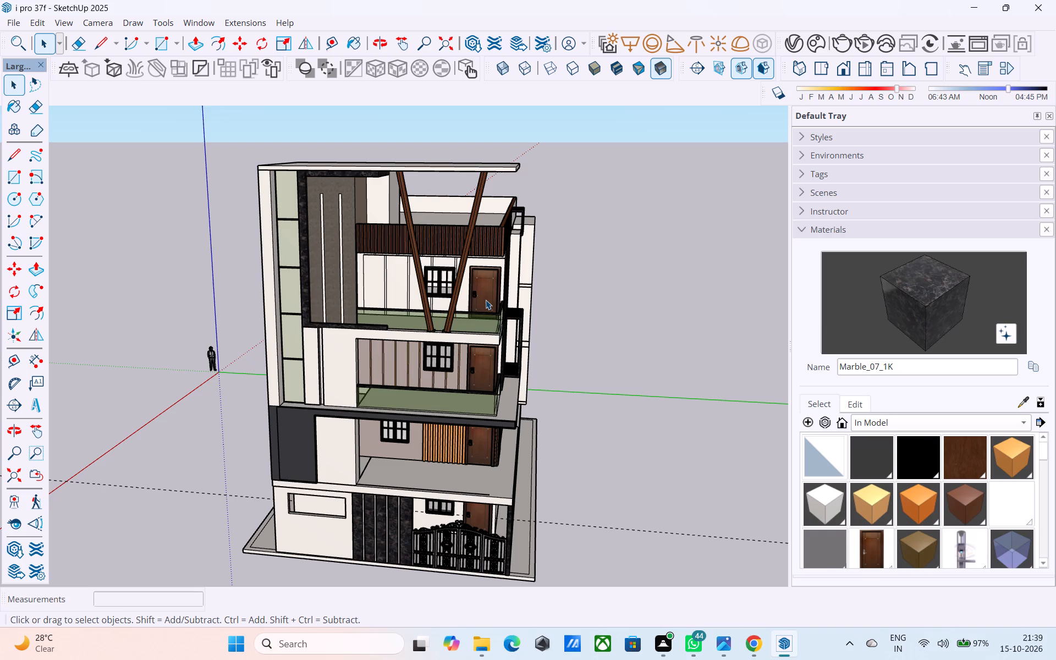
Examine the whole house from the front, both sides and the back.
scroll(486, 300, up, 1)
middle_drag(486, 300, 359, 251)
scroll(359, 251, down, 4)
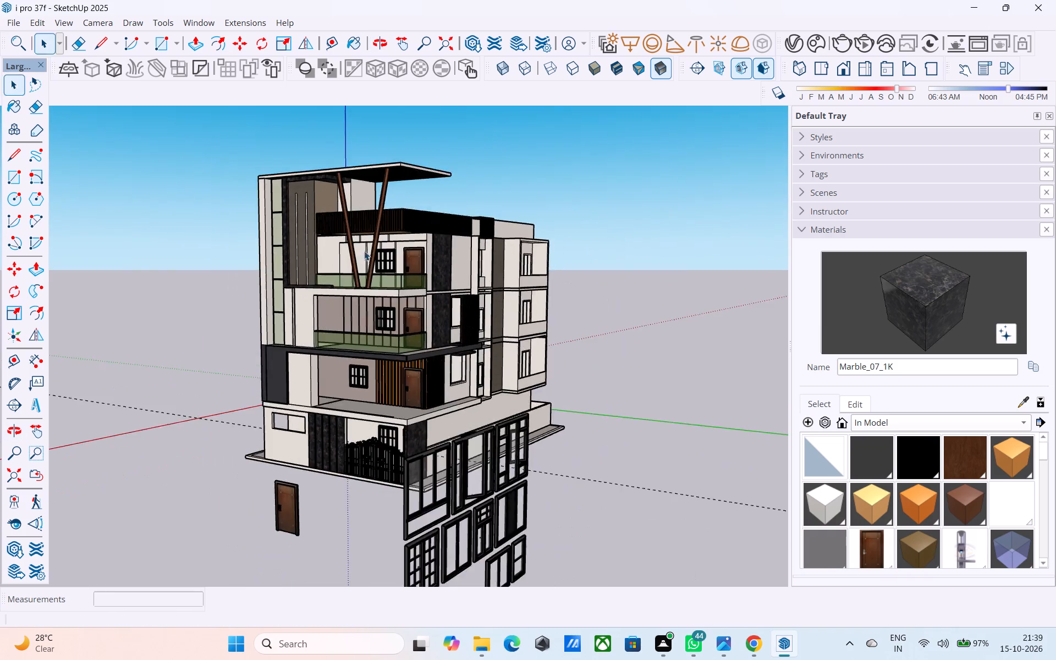
middle_drag(458, 236, 543, 201)
middle_drag(430, 209, 788, 288)
middle_drag(590, 281, 239, 281)
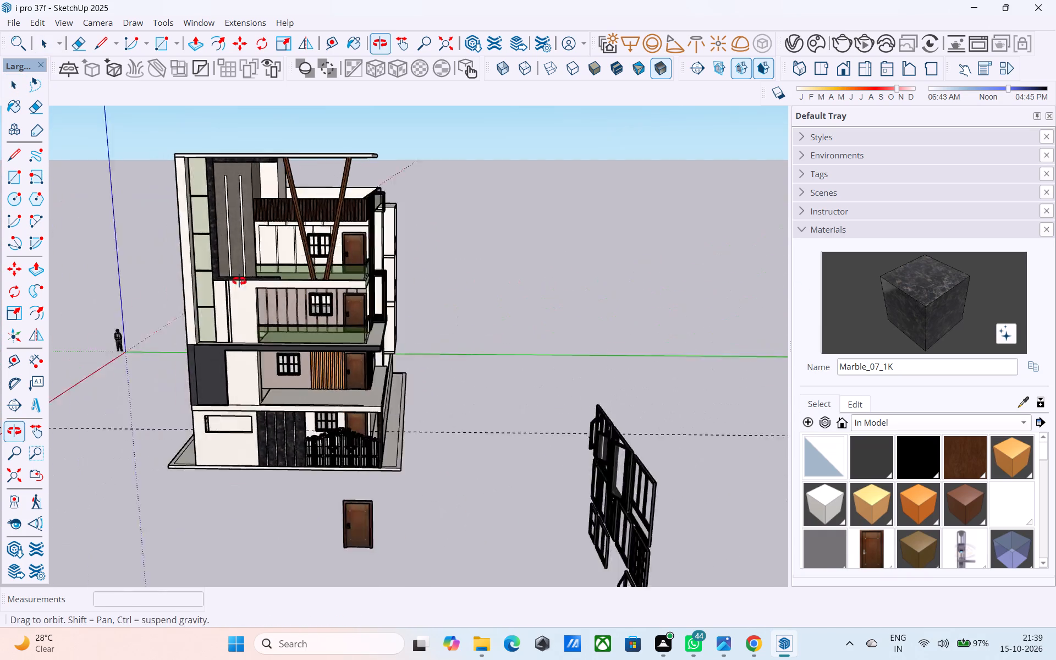
middle_drag(239, 281, 109, 281)
middle_drag(423, 271, 545, 281)
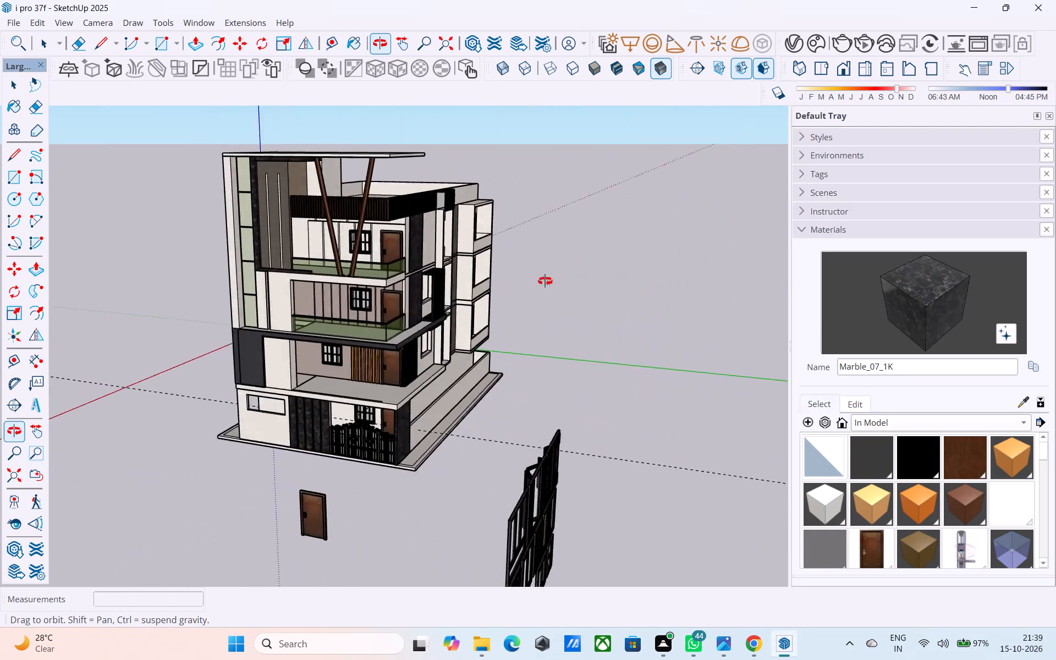
middle_drag(545, 281, 736, 280)
middle_drag(174, 279, 655, 274)
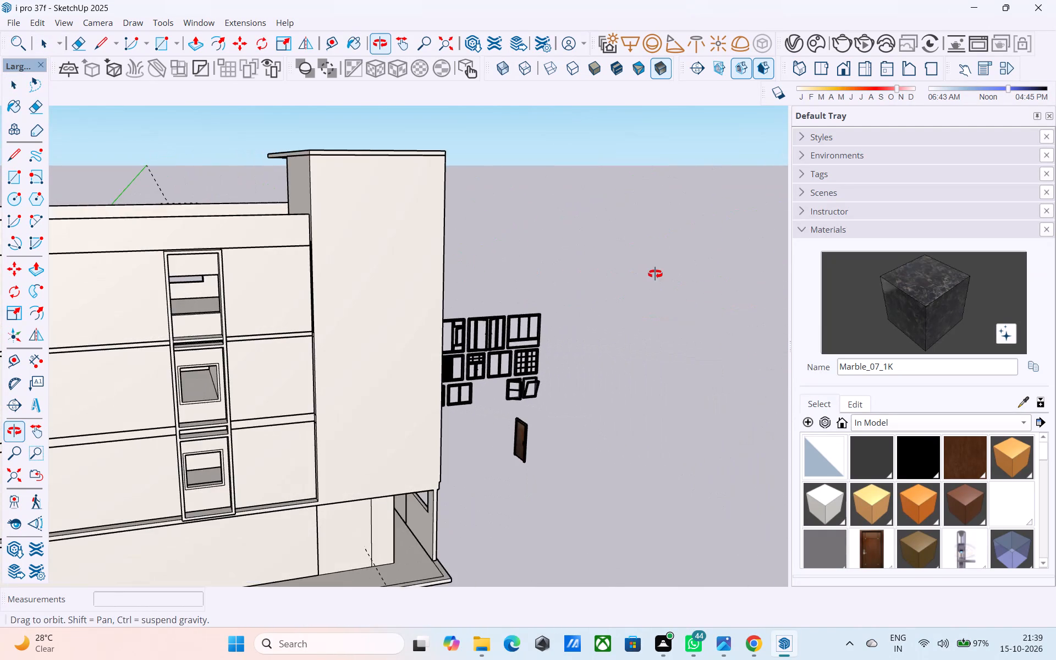
middle_drag(655, 274, 577, 254)
middle_drag(305, 254, 386, 252)
scroll(609, 271, down, 8)
middle_drag(306, 335, 738, 335)
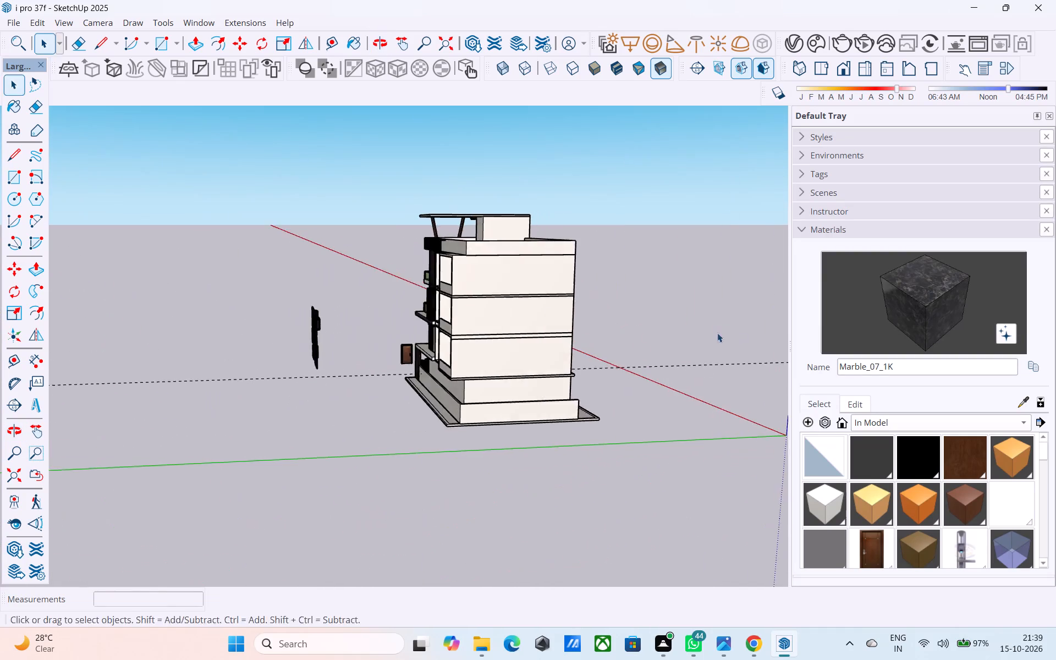
middle_drag(468, 305, 793, 322)
middle_drag(319, 231, 564, 266)
middle_drag(485, 375, 558, 326)
scroll(483, 294, up, 9)
middle_drag(345, 290, 550, 282)
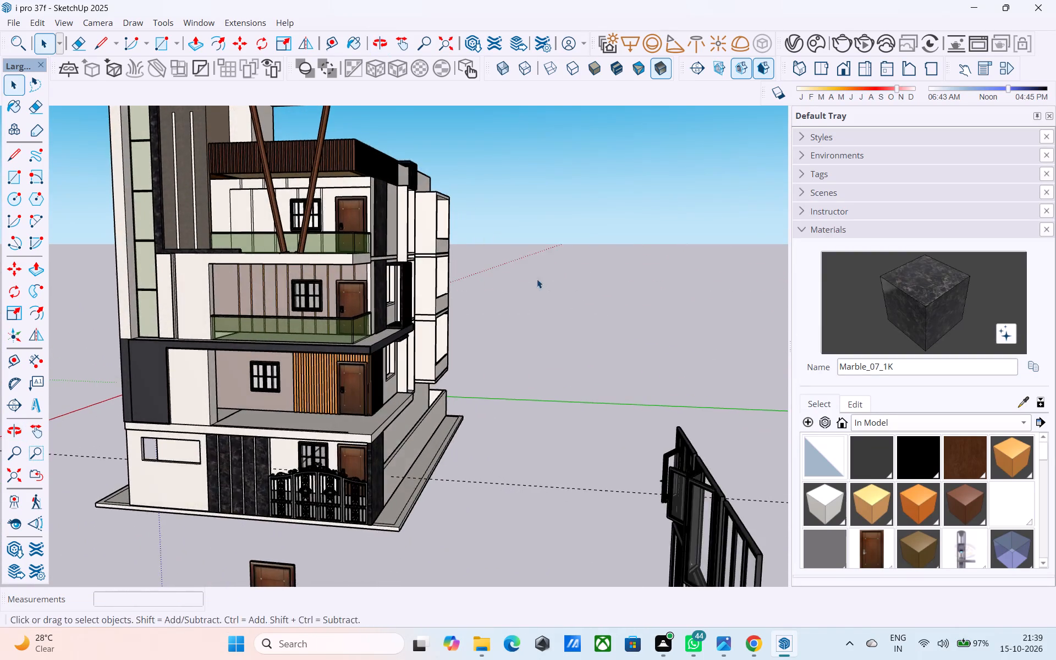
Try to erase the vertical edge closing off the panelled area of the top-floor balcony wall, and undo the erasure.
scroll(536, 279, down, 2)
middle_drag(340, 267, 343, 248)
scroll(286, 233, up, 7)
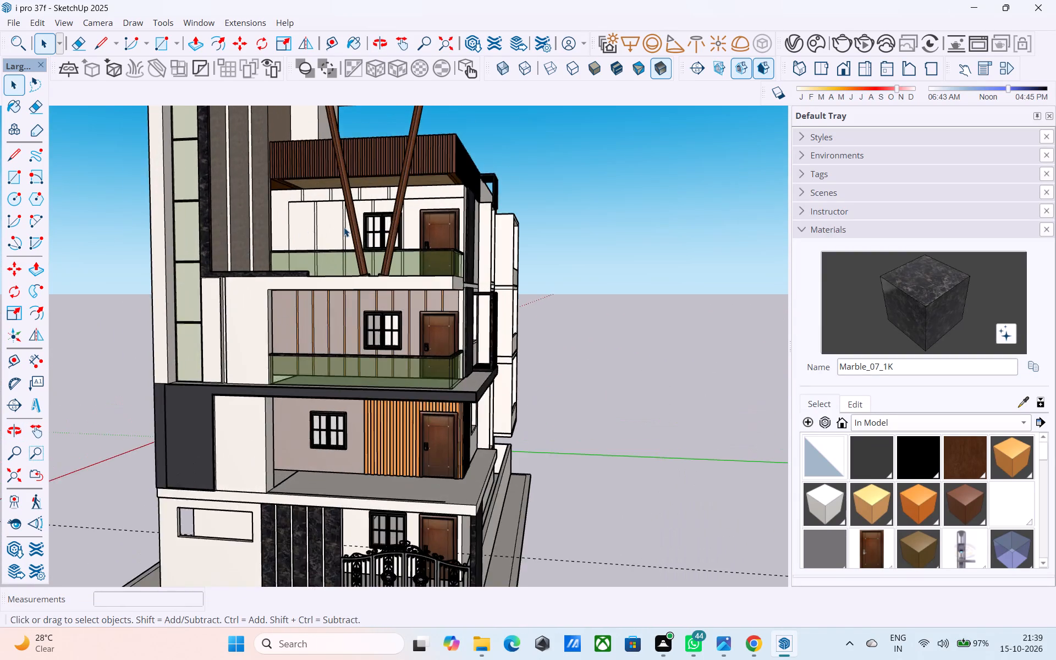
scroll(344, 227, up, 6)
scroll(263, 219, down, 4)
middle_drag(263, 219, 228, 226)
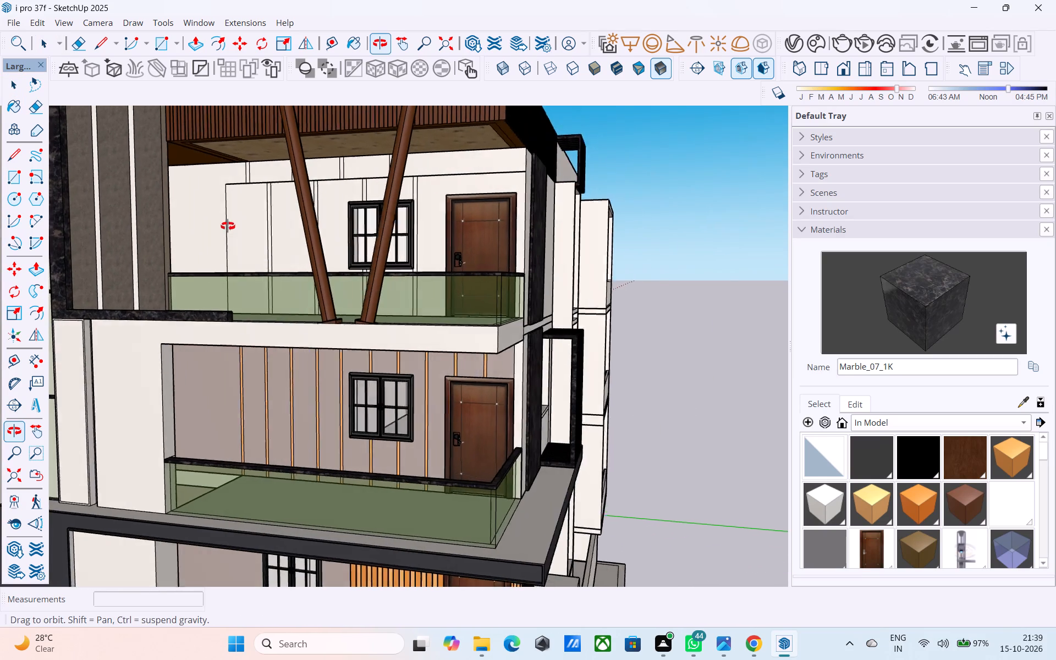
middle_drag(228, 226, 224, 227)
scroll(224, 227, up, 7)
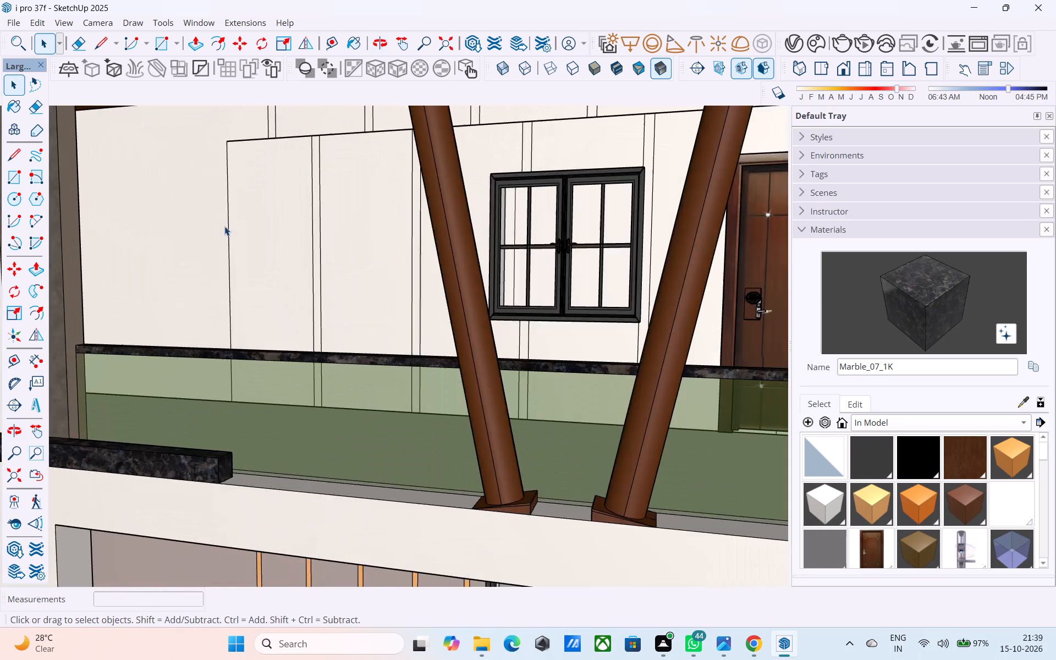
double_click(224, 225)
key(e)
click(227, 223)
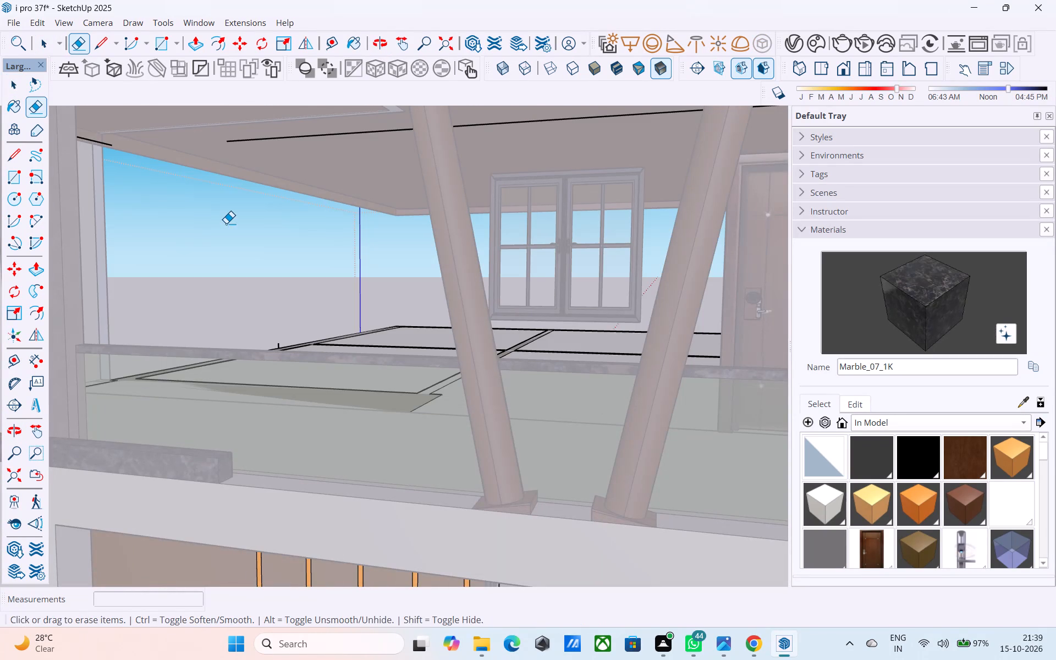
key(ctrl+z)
Open the top-floor wall's nested group and erase the vertical edge at the outer end of the panelled area.
key(space)
double_click(226, 223)
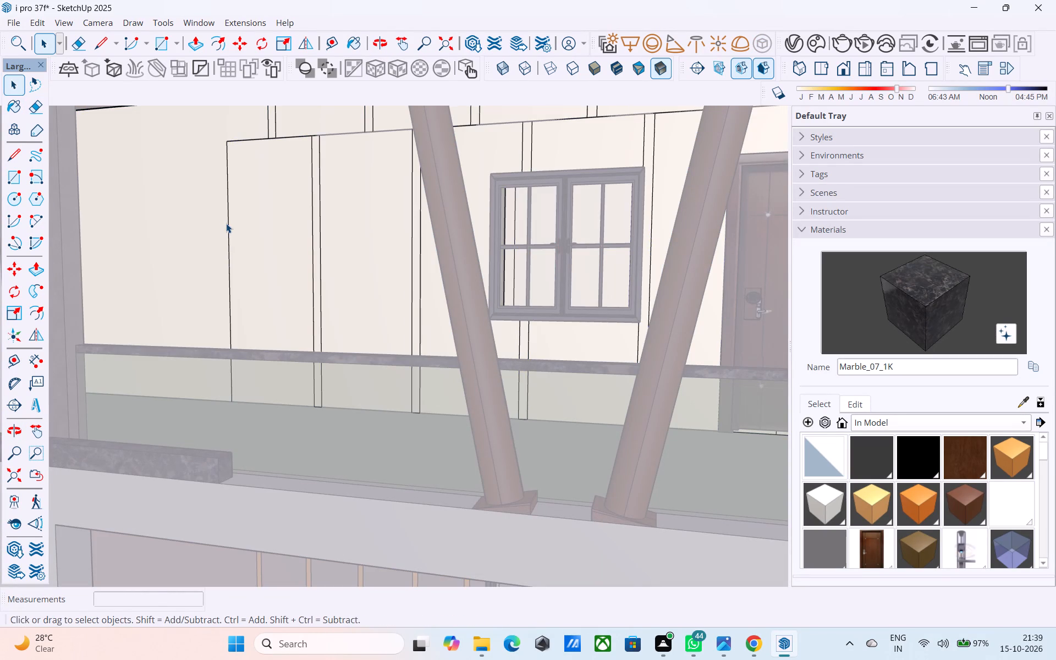
key(e)
click(226, 222)
key(space)
Draw a line extending the panelled area's horizontal top edge to the inner corner of the top-floor balcony wall.
key(l)
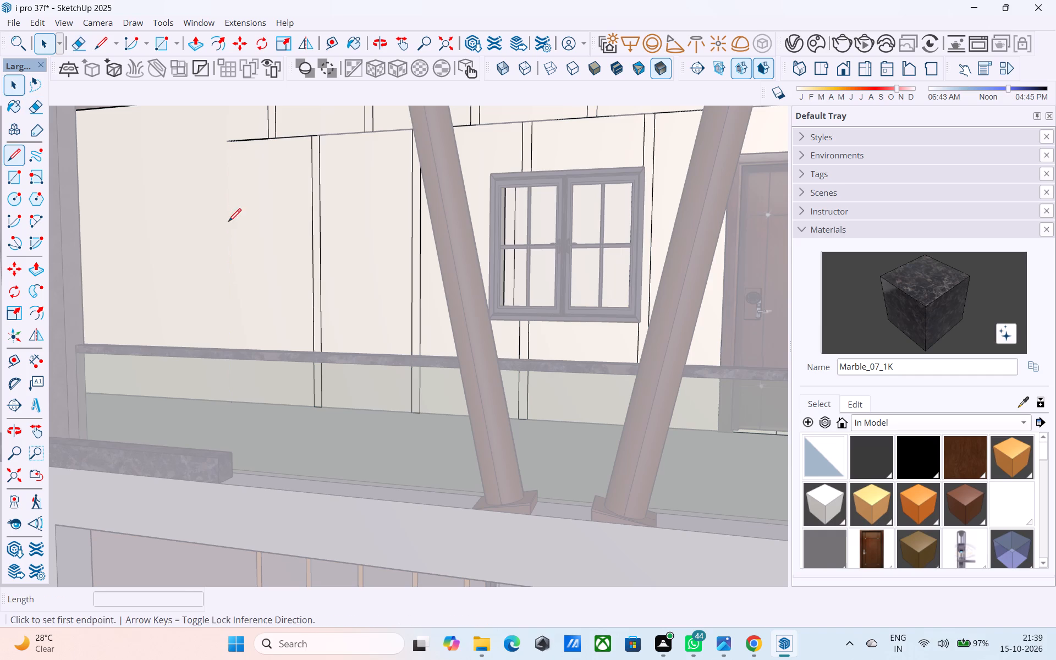
click(228, 141)
shift+middle_drag(205, 143, 227, 154)
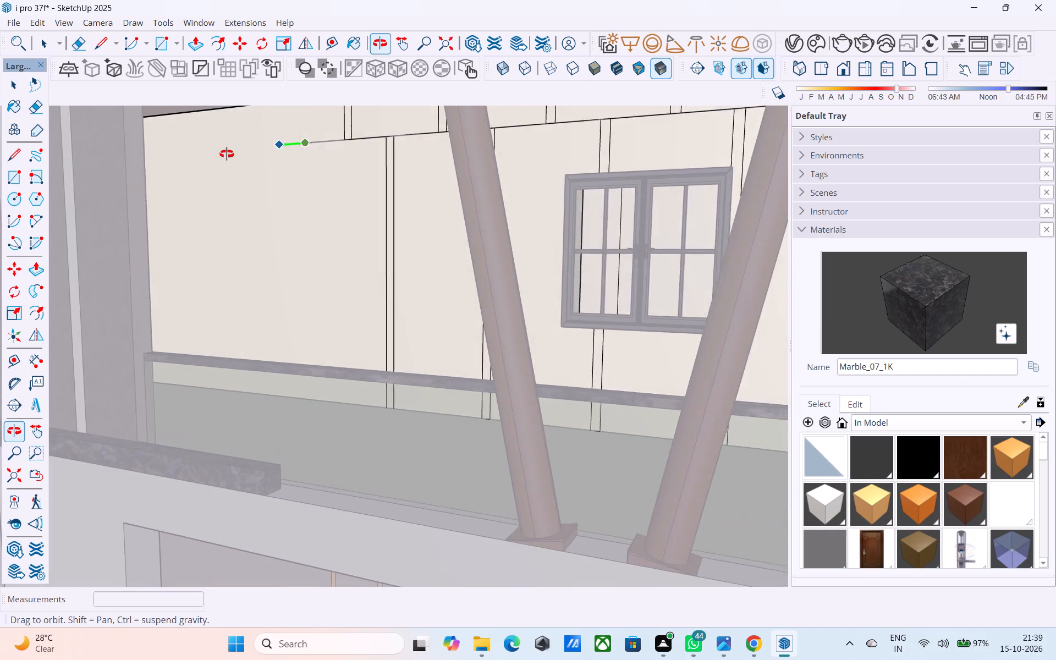
shift+middle_drag(227, 154, 179, 155)
scroll(170, 157, up, 1)
click(136, 162)
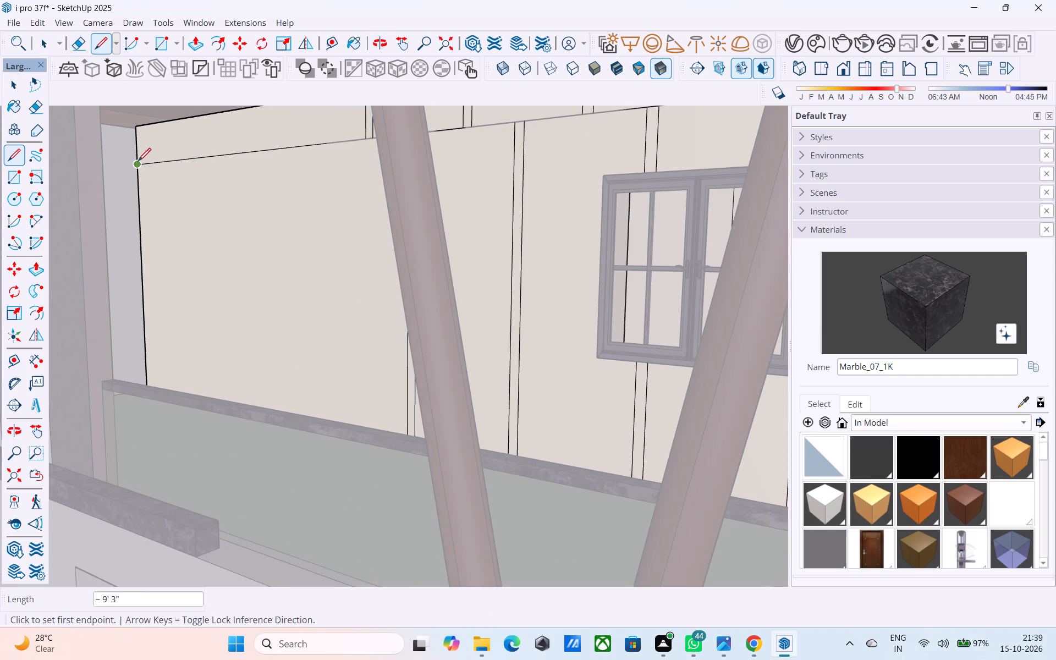
key(space)
Copy the endmost vertical groove strip about 3' 4" along the extended edge into the blank wall area, and close the wall group.
scroll(149, 164, down, 4)
middle_drag(151, 166, 255, 175)
scroll(255, 175, down, 5)
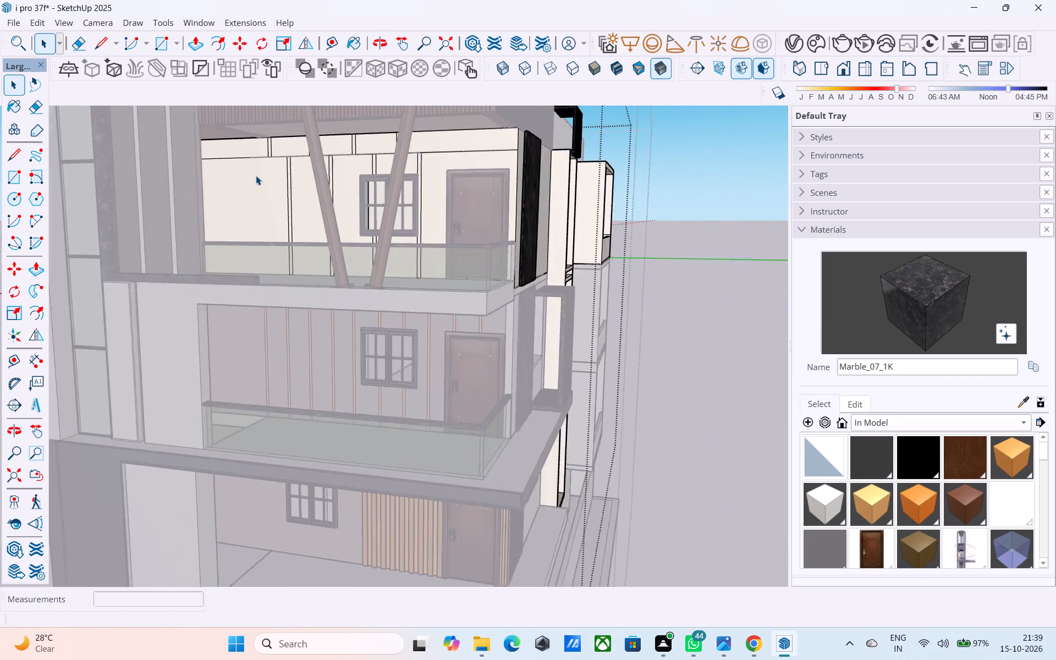
scroll(256, 175, down, 4)
middle_drag(260, 178, 306, 162)
scroll(304, 161, down, 6)
scroll(304, 161, up, 4)
middle_click(304, 161)
scroll(304, 161, up, 11)
click(266, 169)
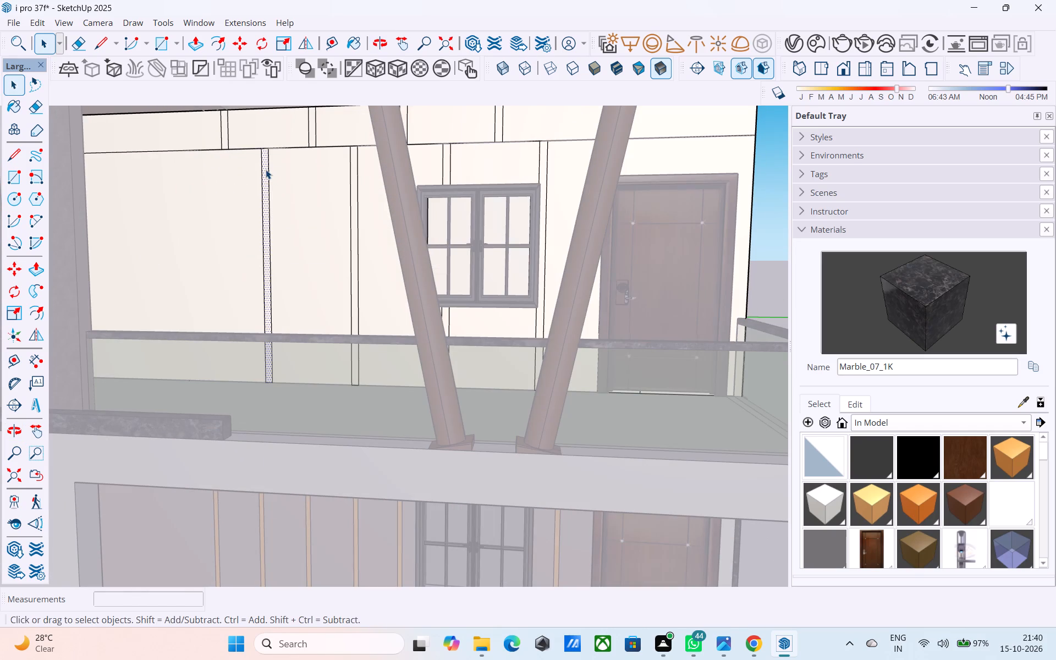
key(m)
click(261, 152)
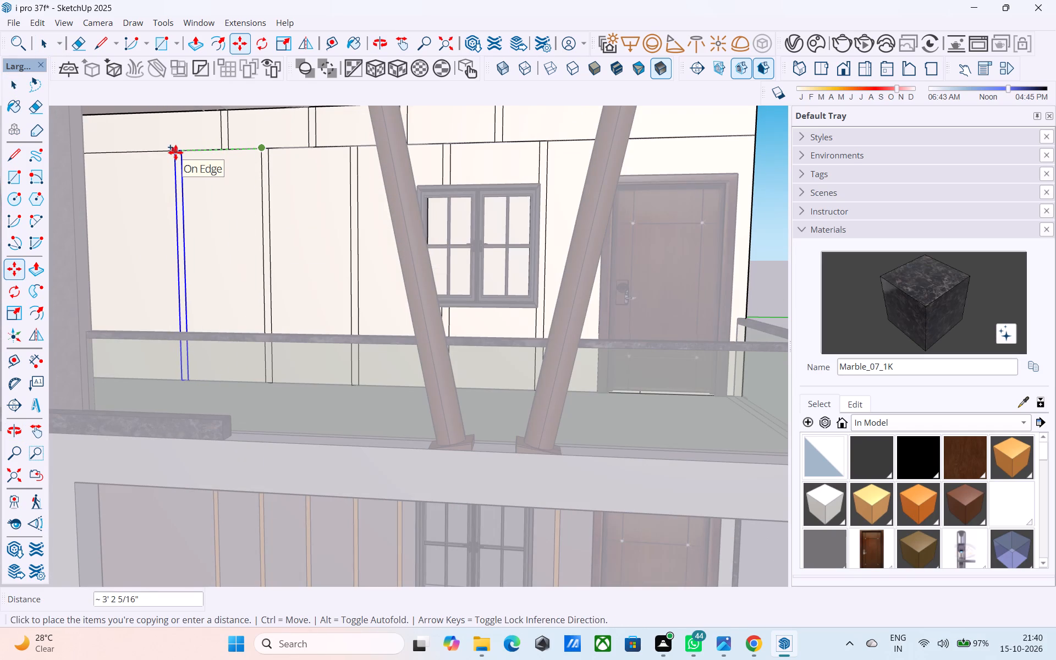
click(175, 152)
click(172, 152)
middle_click(150, 151)
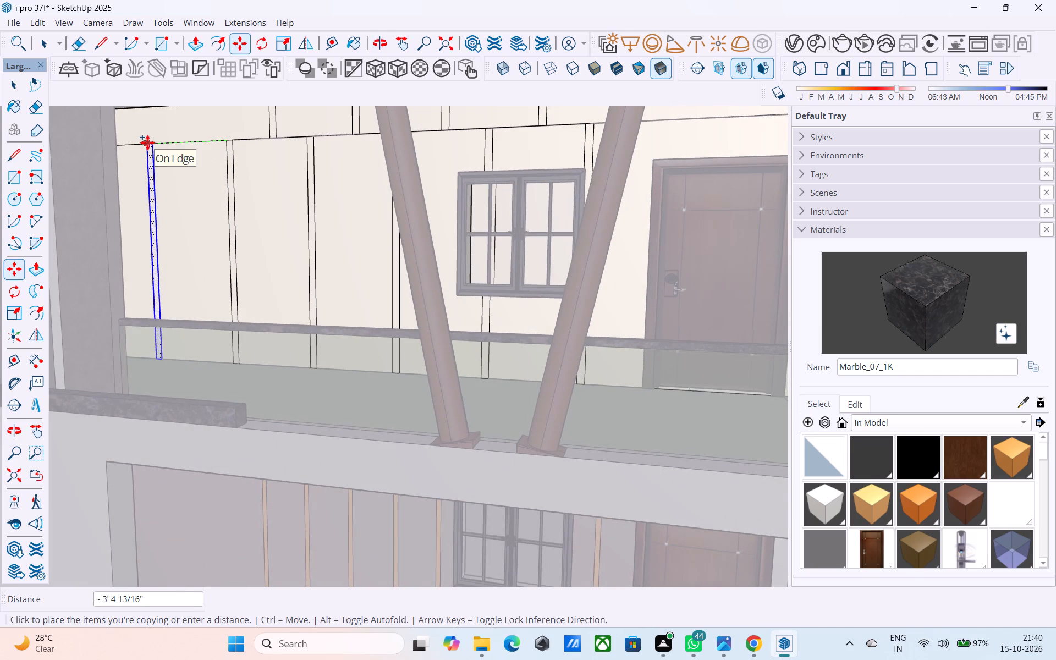
click(148, 142)
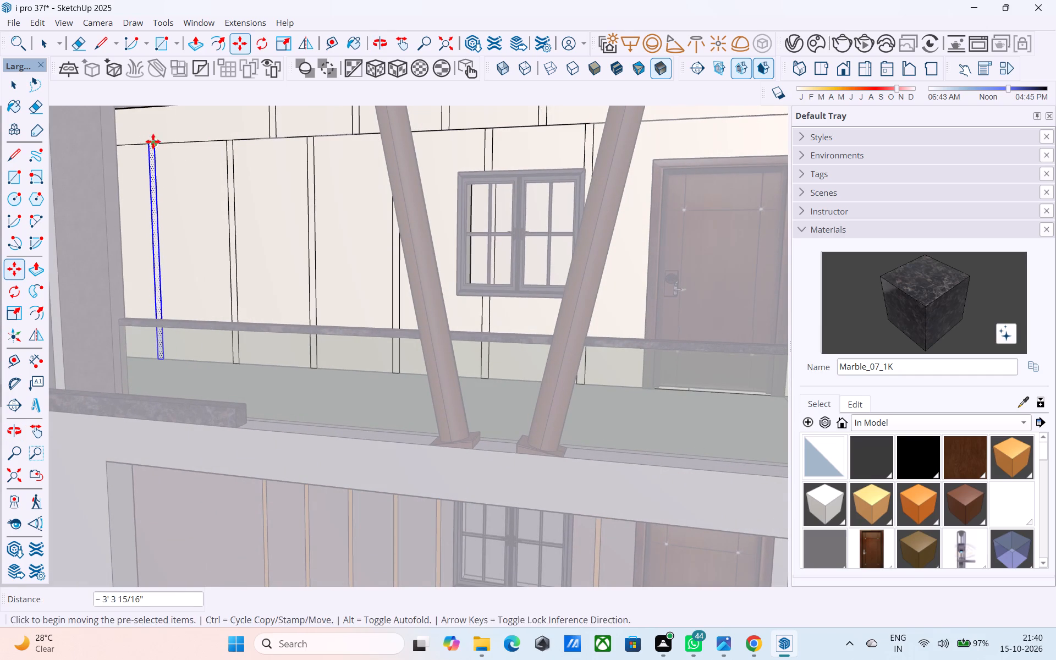
key(space)
scroll(153, 141, down, 20)
click(414, 171)
scroll(414, 170, down, 4)
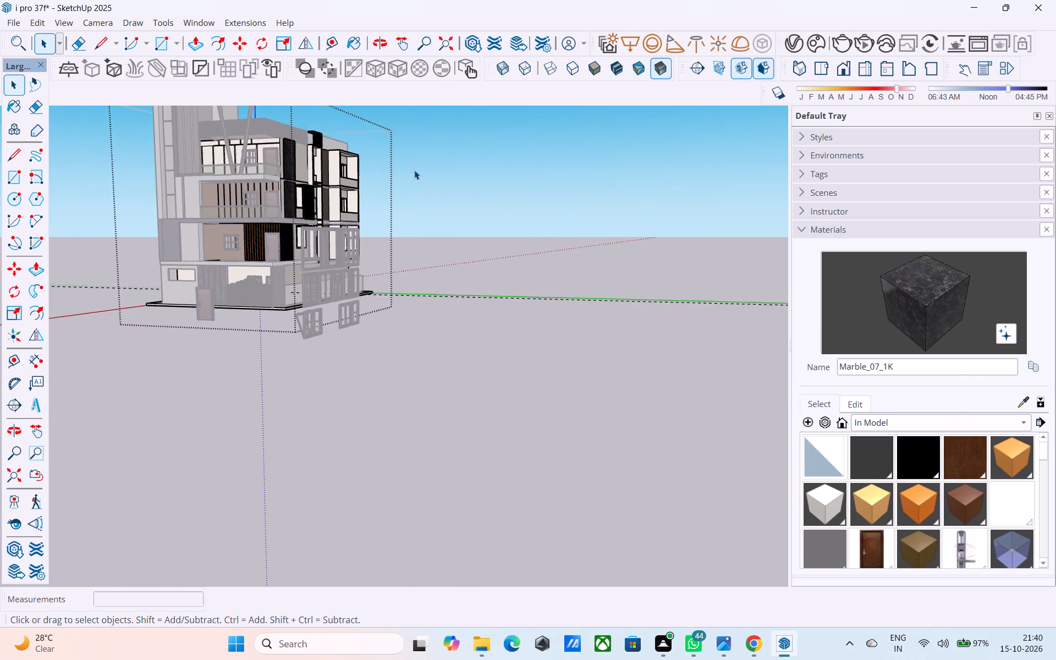
click(414, 170)
Save the model.
scroll(406, 169, down, 3)
middle_drag(404, 171, 479, 256)
scroll(434, 251, down, 5)
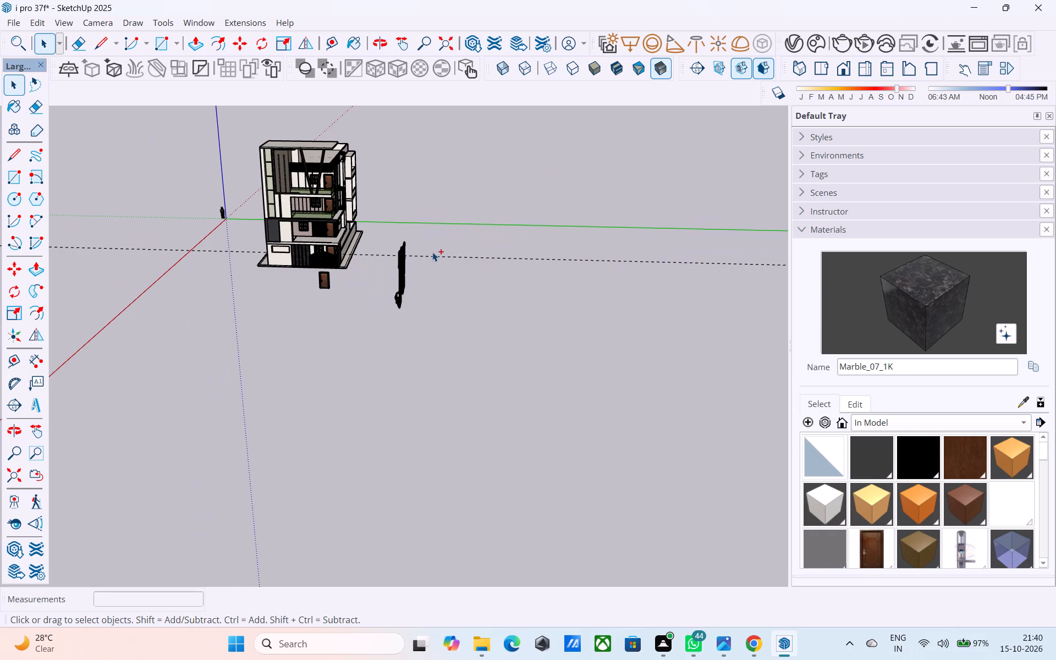
key(ctrl+s)
key(space)
Examine the house's front elevation from high and low angles, including the top-floor balcony wall.
shift+middle_drag(358, 223, 375, 248)
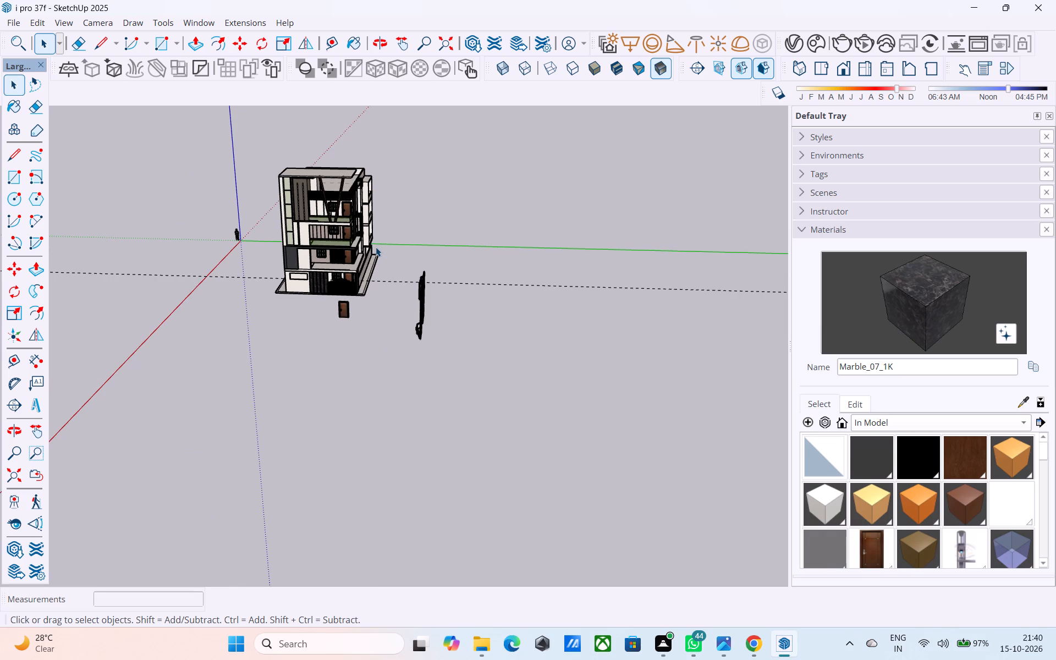
scroll(372, 247, down, 3)
middle_drag(357, 260, 351, 205)
scroll(346, 195, up, 11)
scroll(337, 289, up, 3)
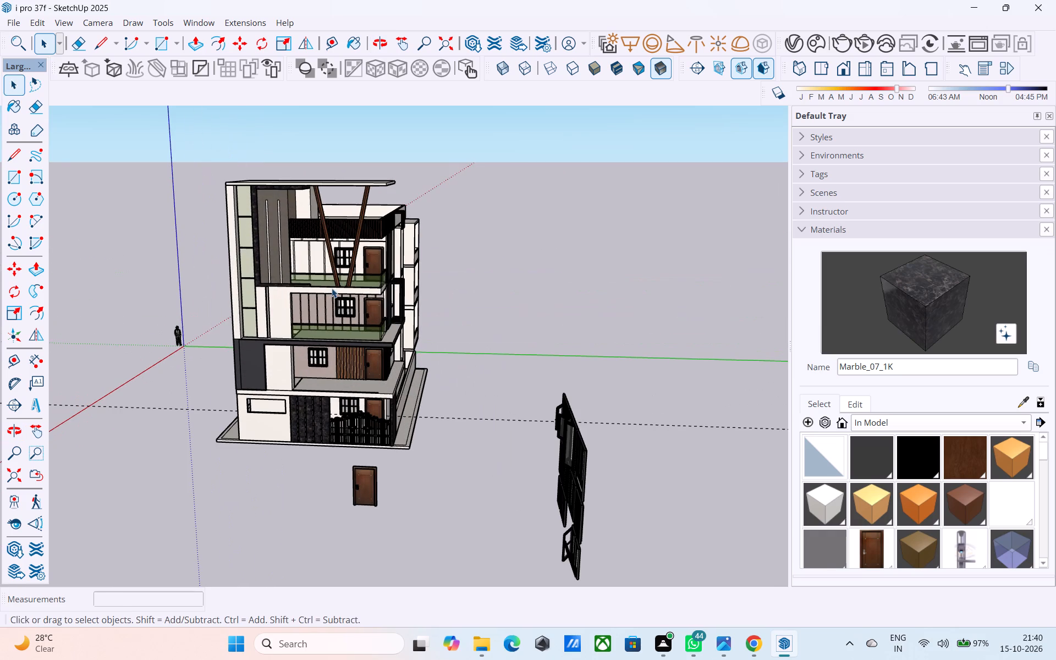
middle_drag(327, 288, 267, 242)
scroll(315, 265, up, 2)
scroll(315, 265, down, 1)
scroll(315, 265, up, 2)
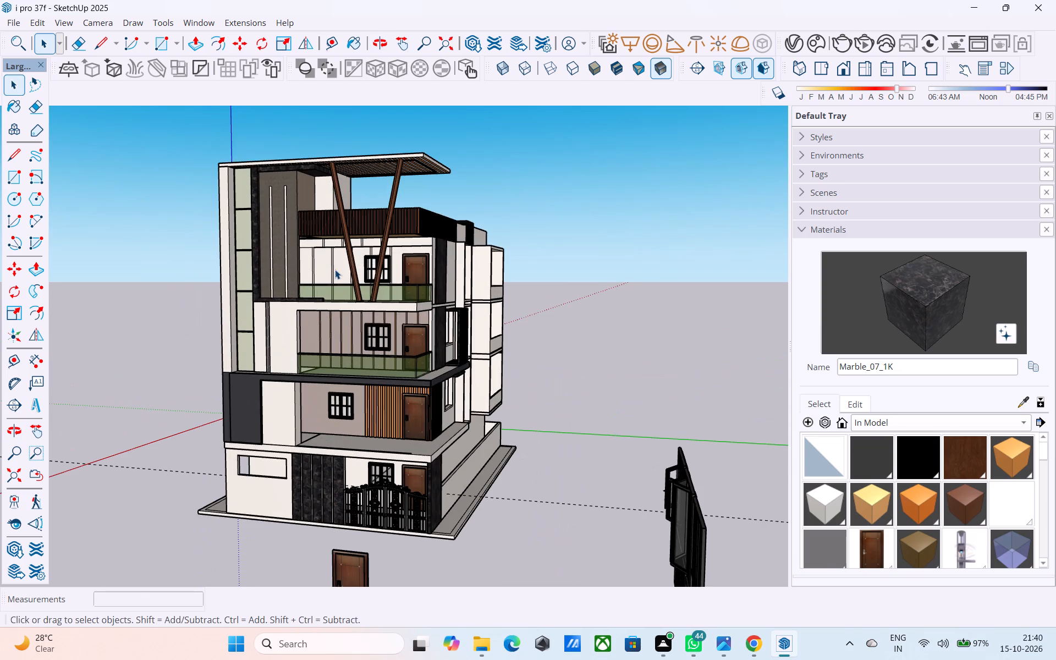
scroll(338, 267, down, 2)
shift+middle_drag(339, 268, 310, 262)
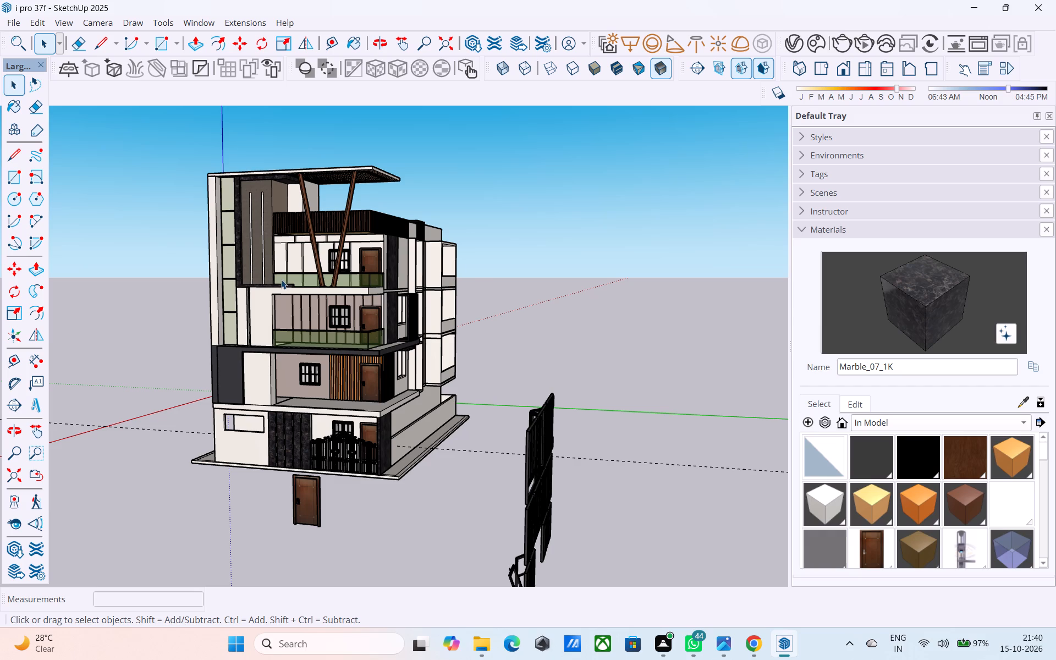
Save the model again.
scroll(290, 288, up, 13)
key(ctrl+s)
key(space)
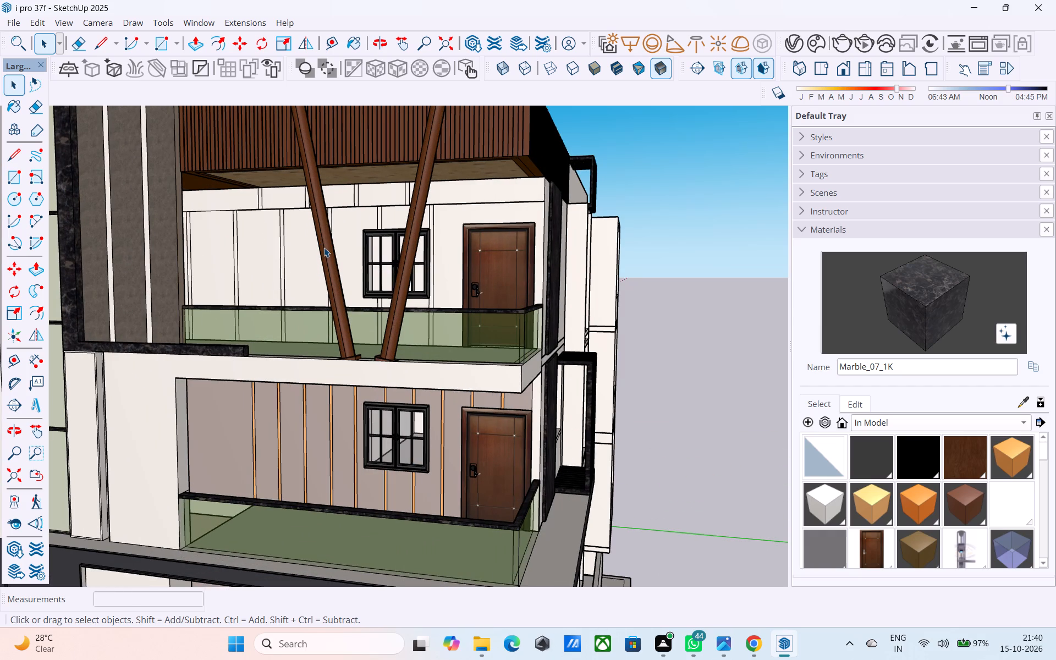
scroll(324, 248, up, 1)
Draw a vertical line about 1' 4" long across the blank end of the top-floor balcony wall's upper band, inside the wall group.
scroll(324, 248, up, 1)
scroll(332, 289, down, 2)
middle_drag(331, 289, 427, 269)
scroll(427, 269, down, 4)
middle_drag(426, 269, 284, 306)
scroll(283, 305, up, 8)
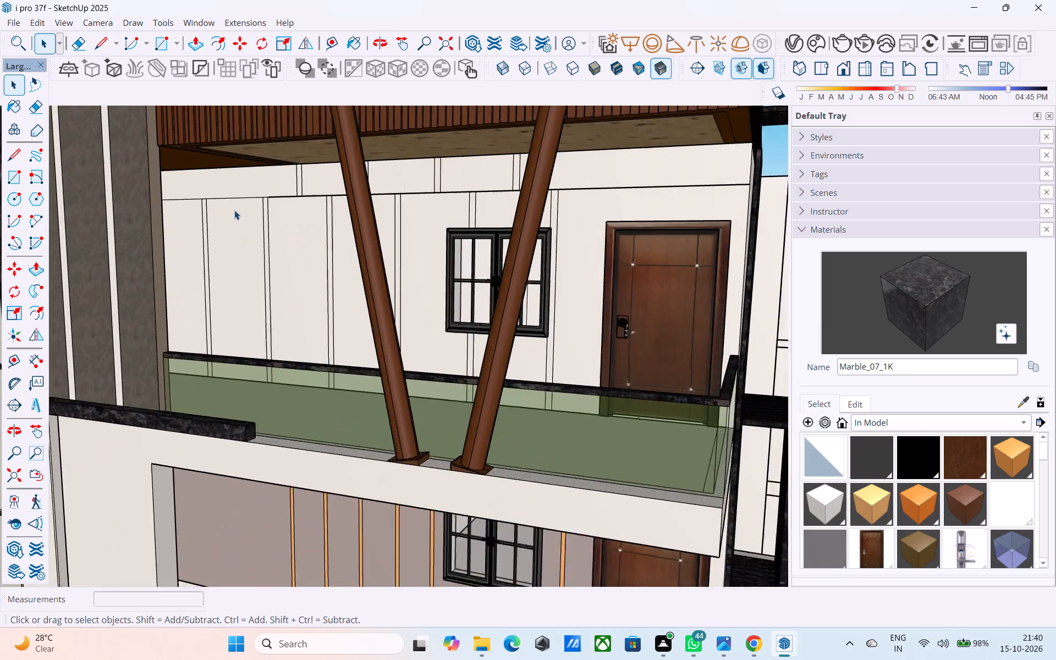
scroll(232, 209, up, 2)
key(l)
shift+middle_drag(240, 201, 258, 213)
key(space)
double_click(260, 208)
scroll(260, 208, up, 4)
click(259, 206)
double_click(259, 206)
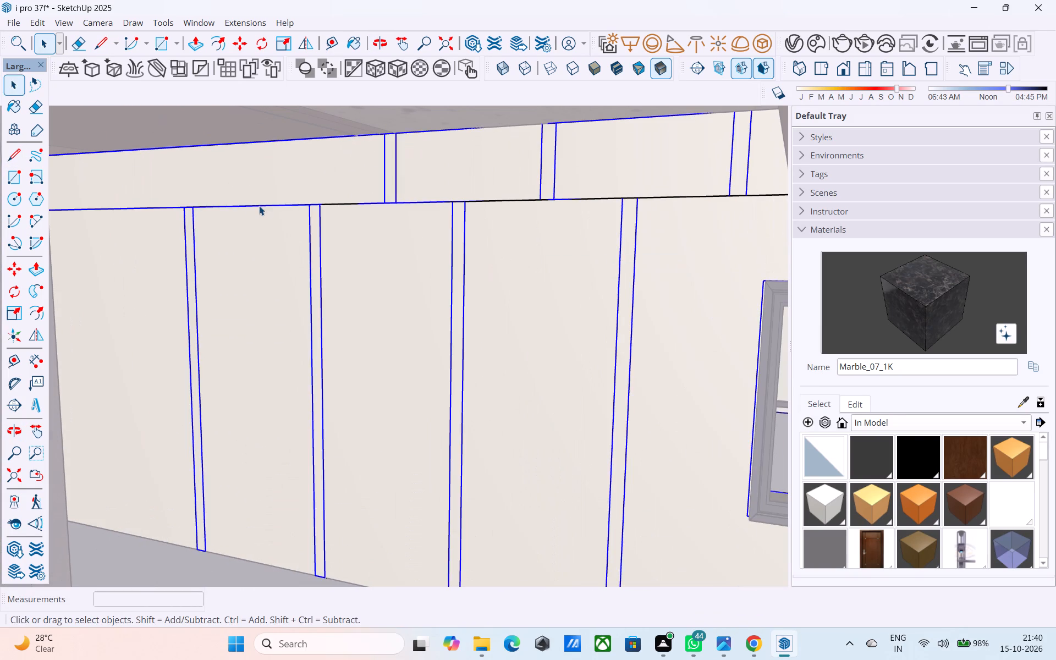
key(l)
click(249, 202)
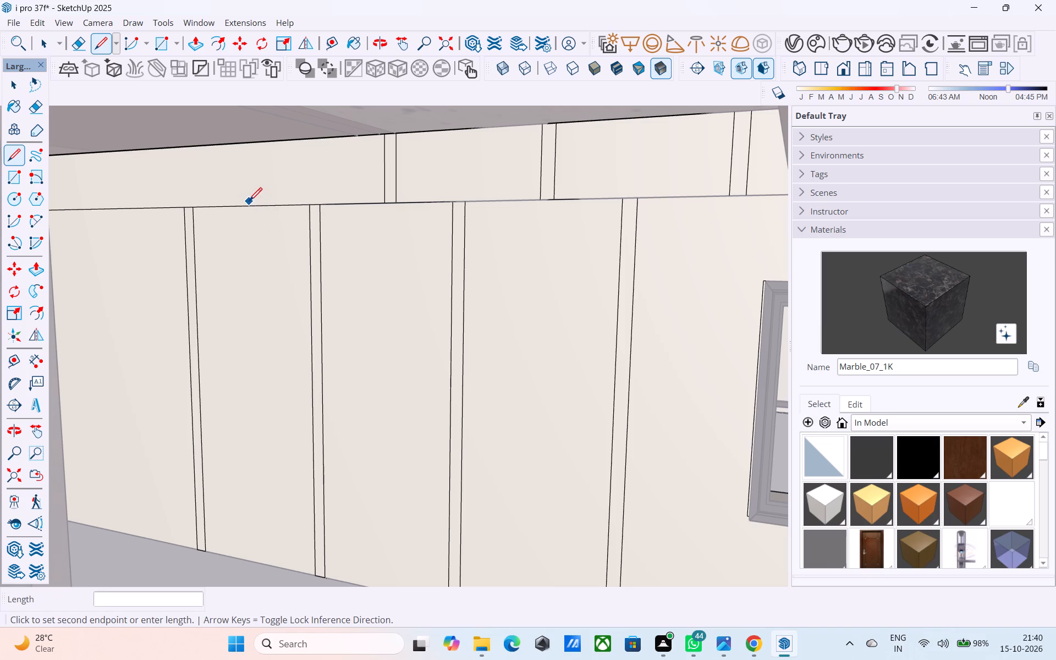
key(l)
scroll(252, 205, up, 1)
click(252, 205)
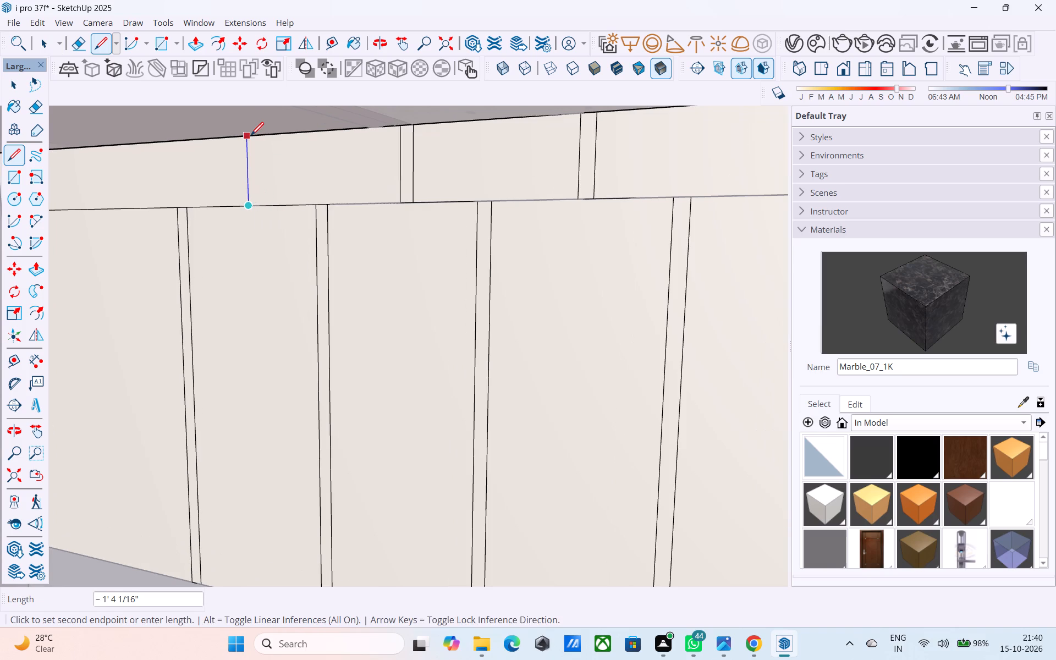
click(251, 136)
key(space)
Copy the new vertical line a short distance along the band's lower edge to form a narrow groove strip, and close the group.
click(248, 186)
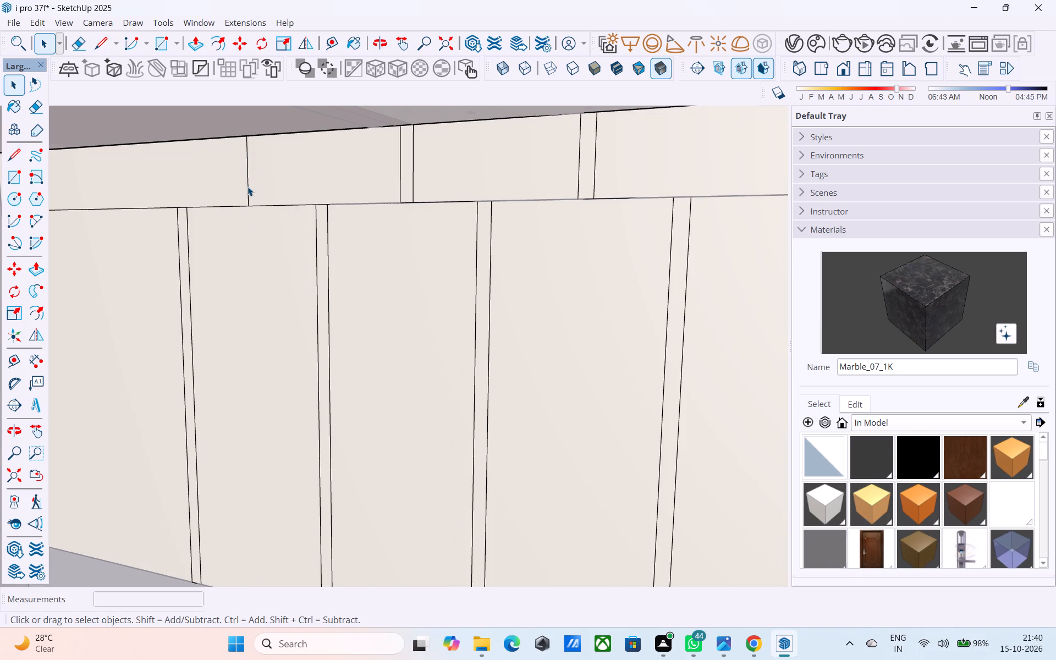
key(m)
click(251, 202)
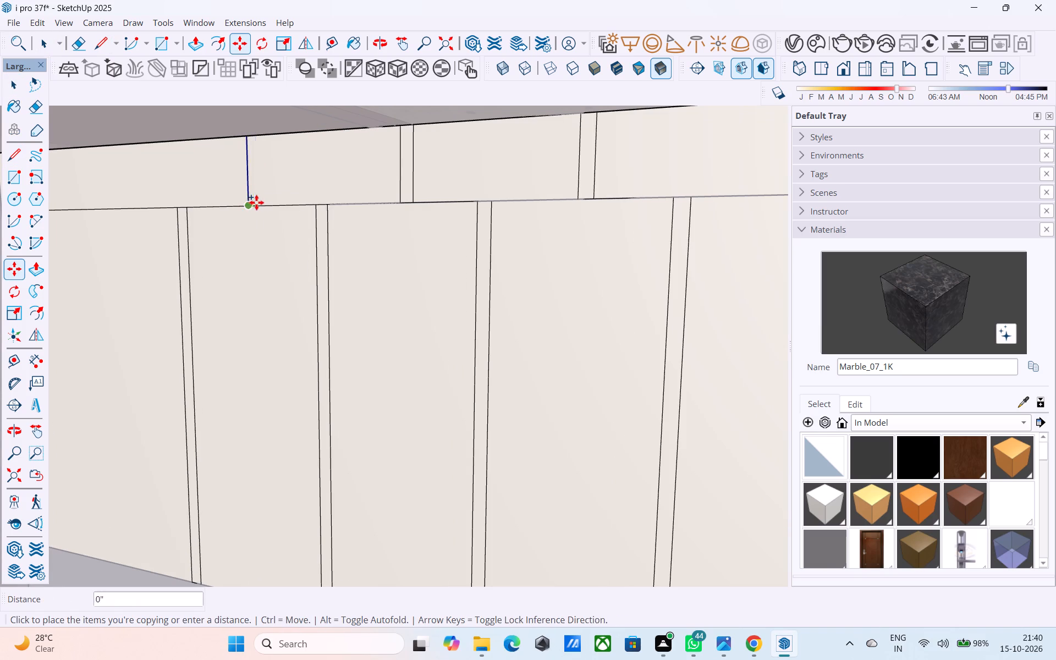
click(259, 202)
key(space)
scroll(255, 202, down, 4)
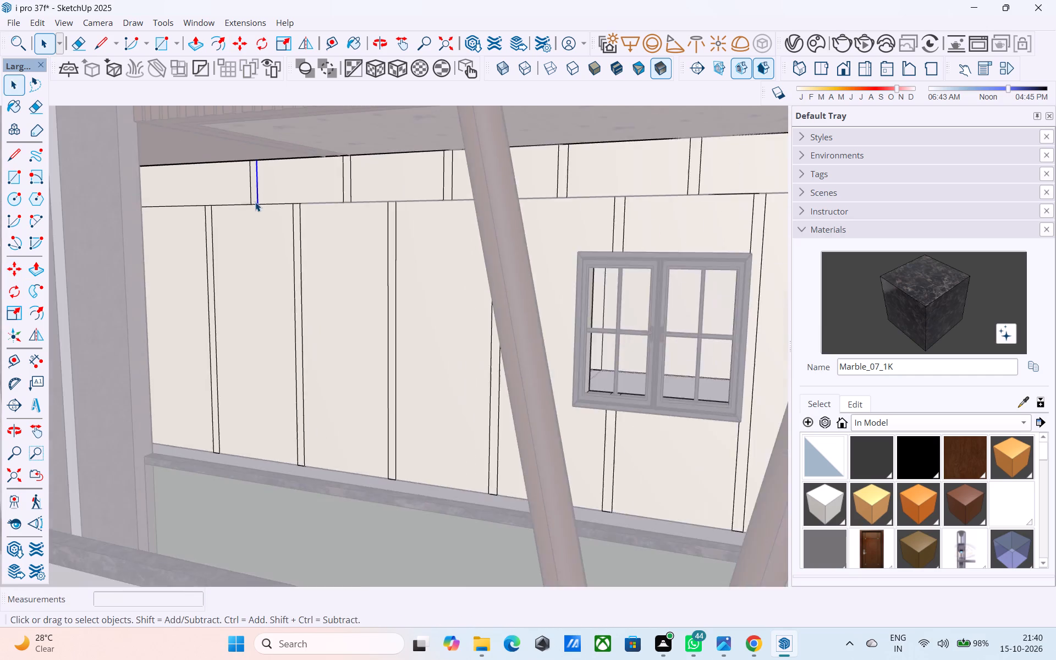
scroll(255, 202, down, 14)
scroll(251, 204, up, 1)
scroll(251, 204, down, 4)
click(586, 202)
click(587, 202)
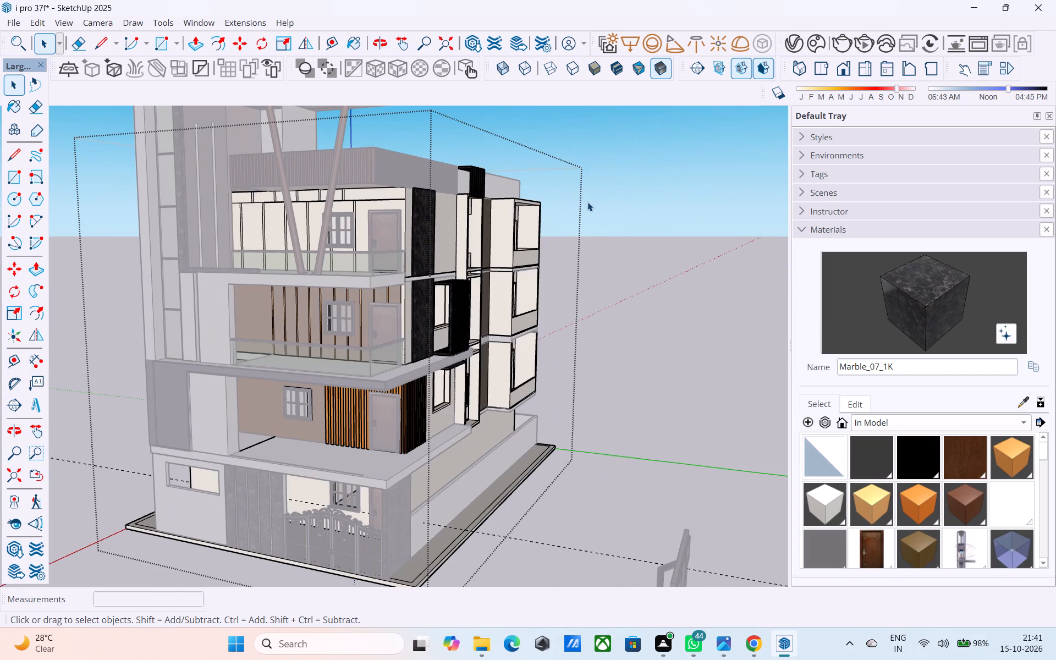
click(587, 200)
Save the model.
key(ctrl+s)
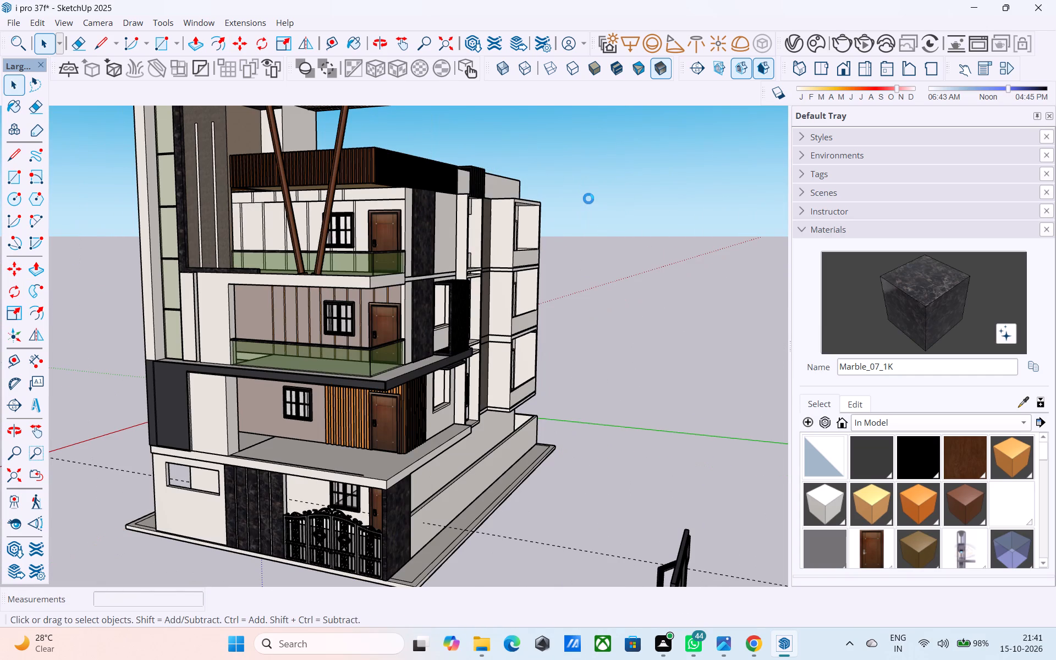
Examine the top-floor balcony wall's groove strips up close and from both sides of the front elevation.
middle_drag(357, 218, 364, 196)
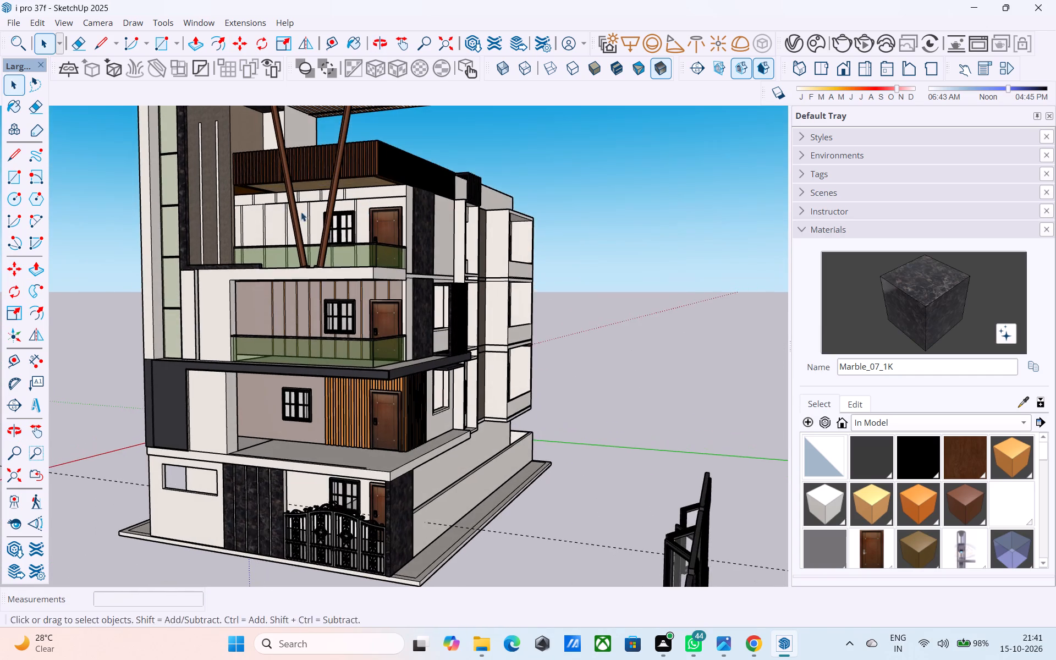
middle_drag(301, 212, 262, 236)
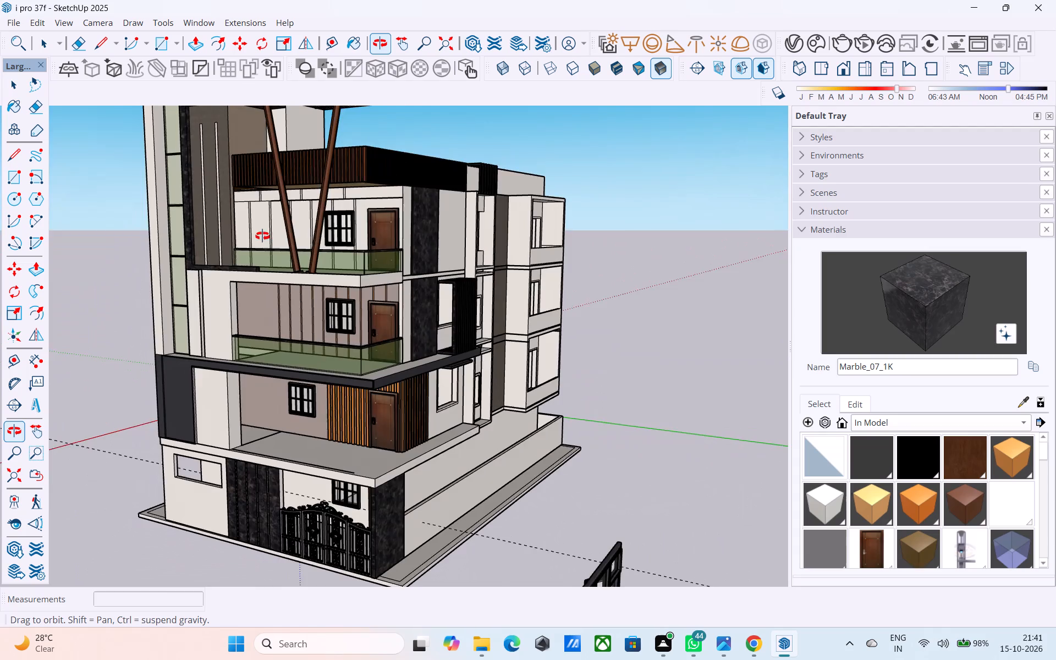
middle_drag(262, 236, 275, 215)
scroll(275, 212, down, 1)
scroll(275, 212, up, 7)
middle_drag(346, 202, 177, 262)
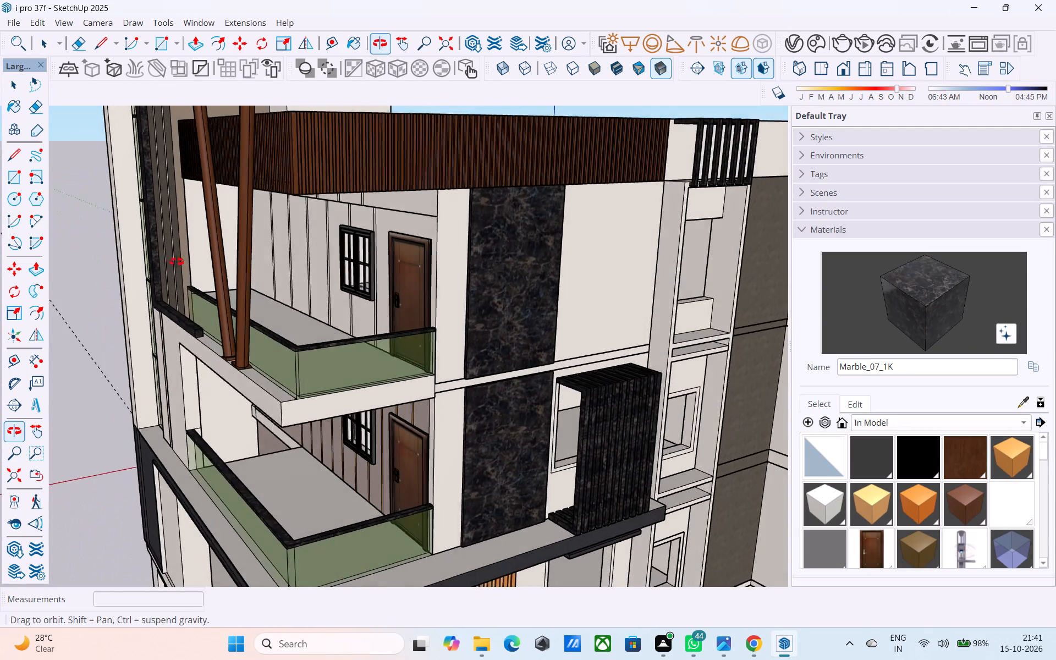
middle_drag(177, 262, 175, 263)
scroll(310, 208, up, 4)
middle_drag(317, 207, 315, 184)
scroll(316, 183, up, 4)
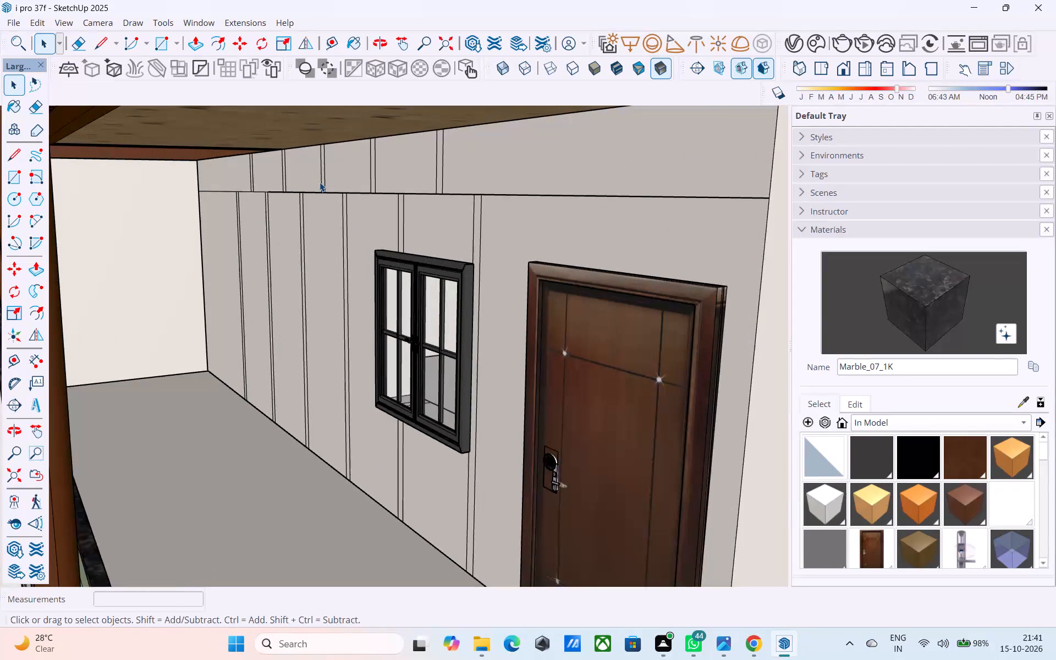
scroll(320, 182, down, 11)
middle_drag(254, 235, 717, 240)
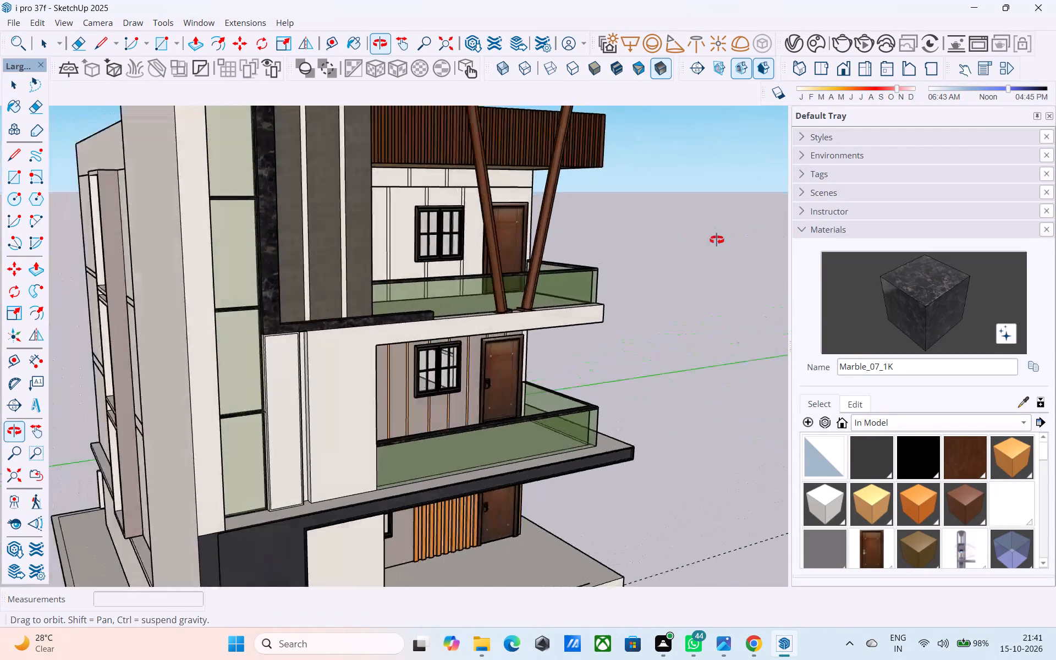
middle_drag(717, 240, 716, 240)
scroll(709, 235, down, 5)
middle_drag(706, 232, 442, 280)
Save the model again.
key(ctrl+s)
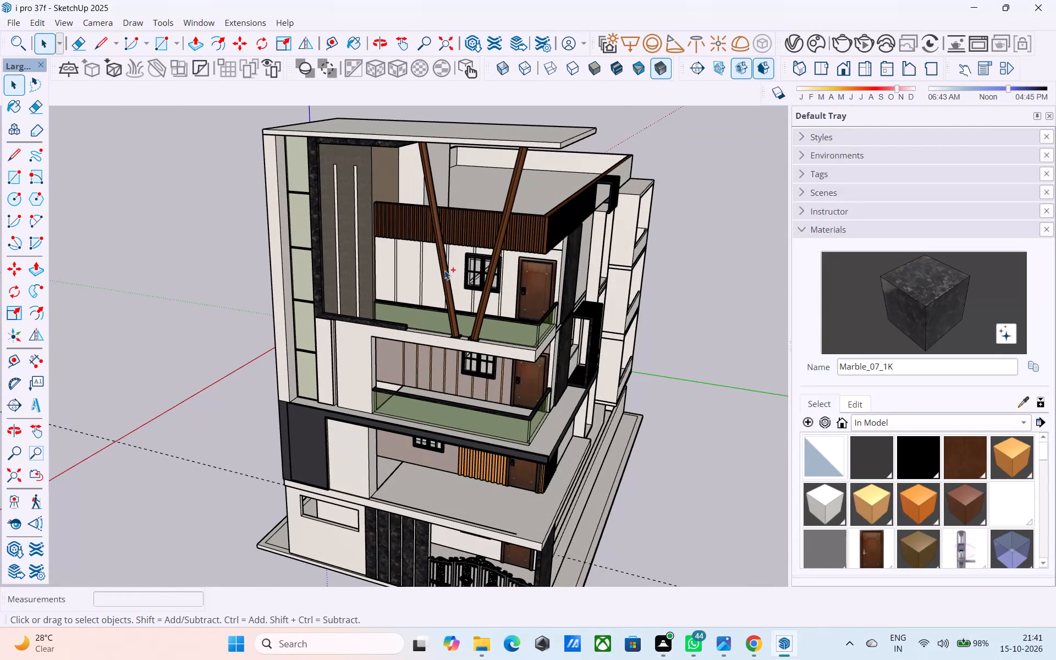
key(space)
Examine the front elevation and balconies on every floor, along with the loose windows and door beside the house.
middle_drag(344, 383, 277, 324)
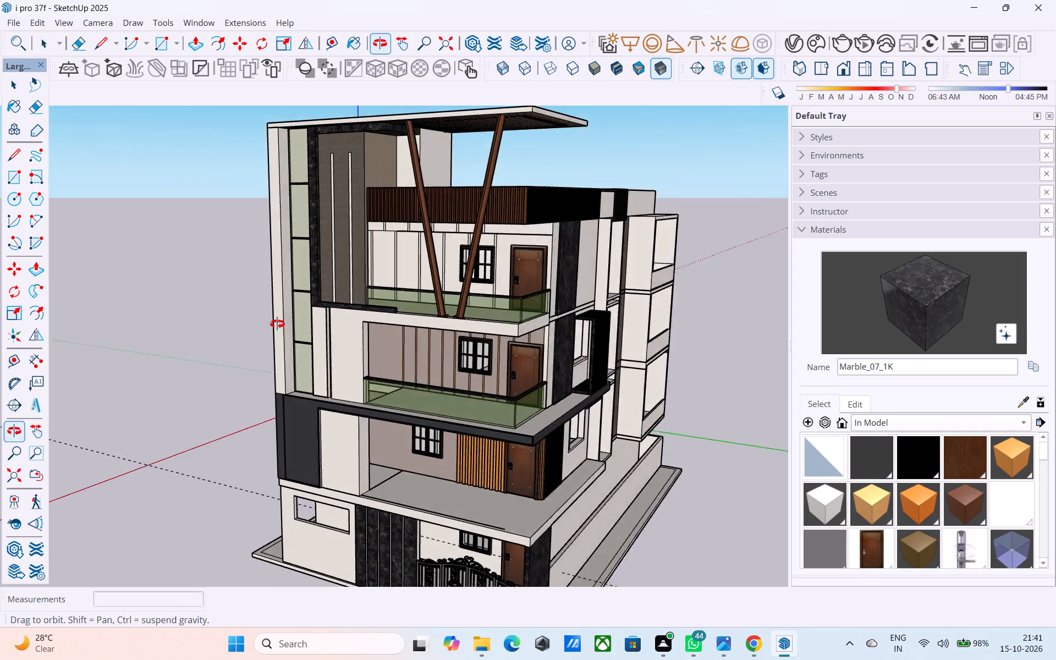
middle_drag(277, 324, 218, 347)
scroll(257, 328, up, 1)
middle_drag(341, 369, 306, 287)
scroll(313, 280, down, 3)
middle_drag(316, 283, 364, 272)
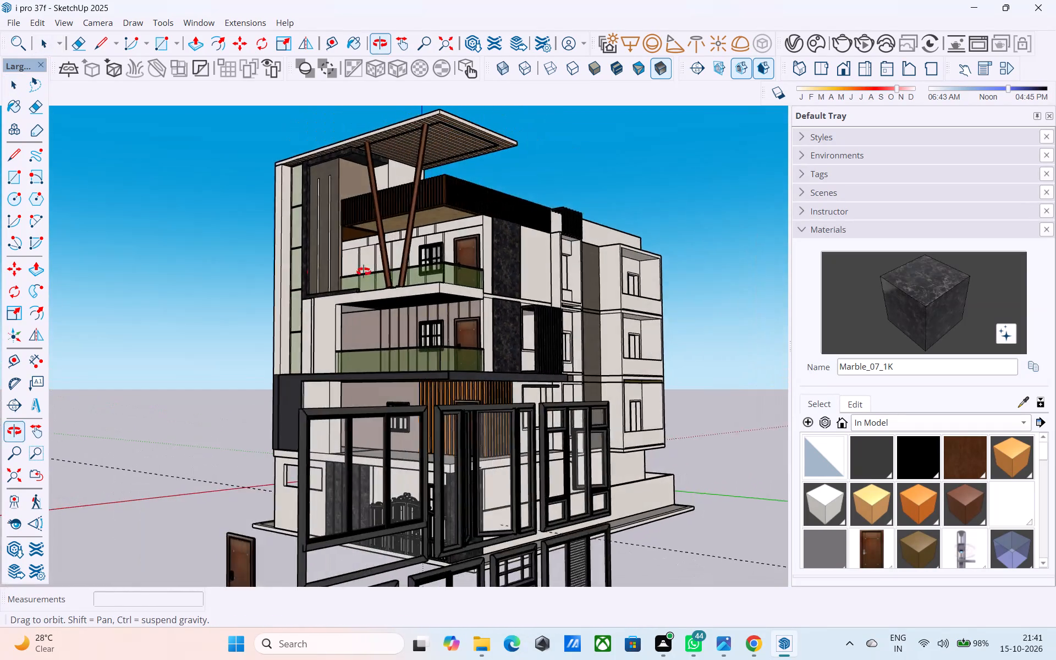
middle_drag(364, 272, 183, 283)
scroll(326, 420, up, 3)
middle_drag(408, 431, 319, 428)
scroll(453, 434, up, 9)
click(342, 396)
scroll(343, 394, down, 10)
middle_drag(344, 396, 493, 400)
scroll(504, 395, down, 9)
middle_drag(502, 399, 647, 403)
click(681, 351)
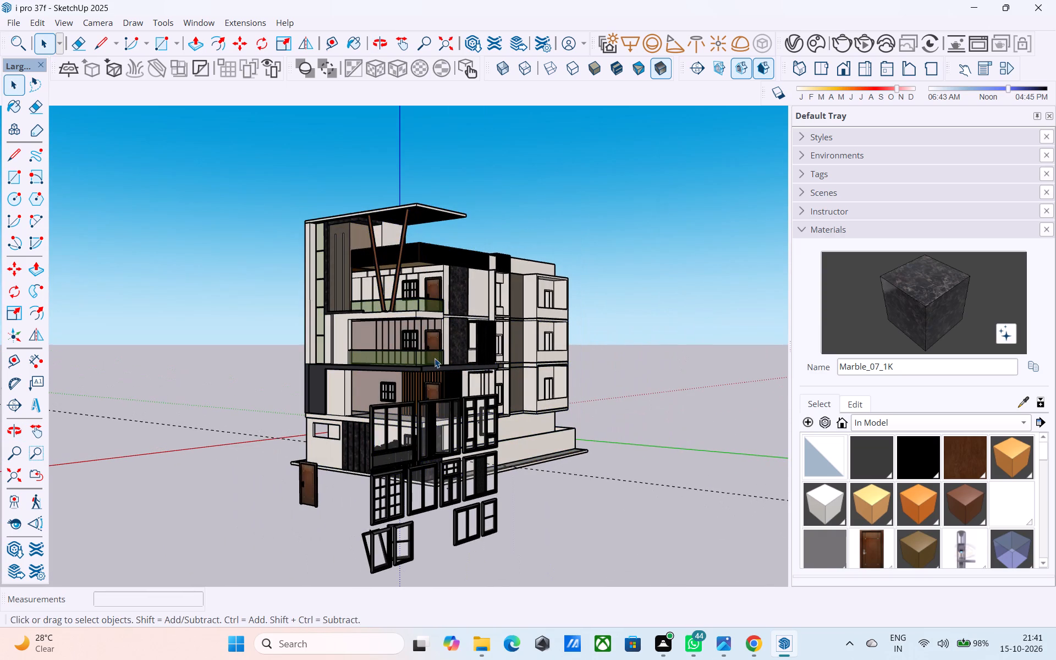
middle_drag(453, 337, 549, 328)
scroll(552, 326, down, 2)
scroll(348, 343, up, 3)
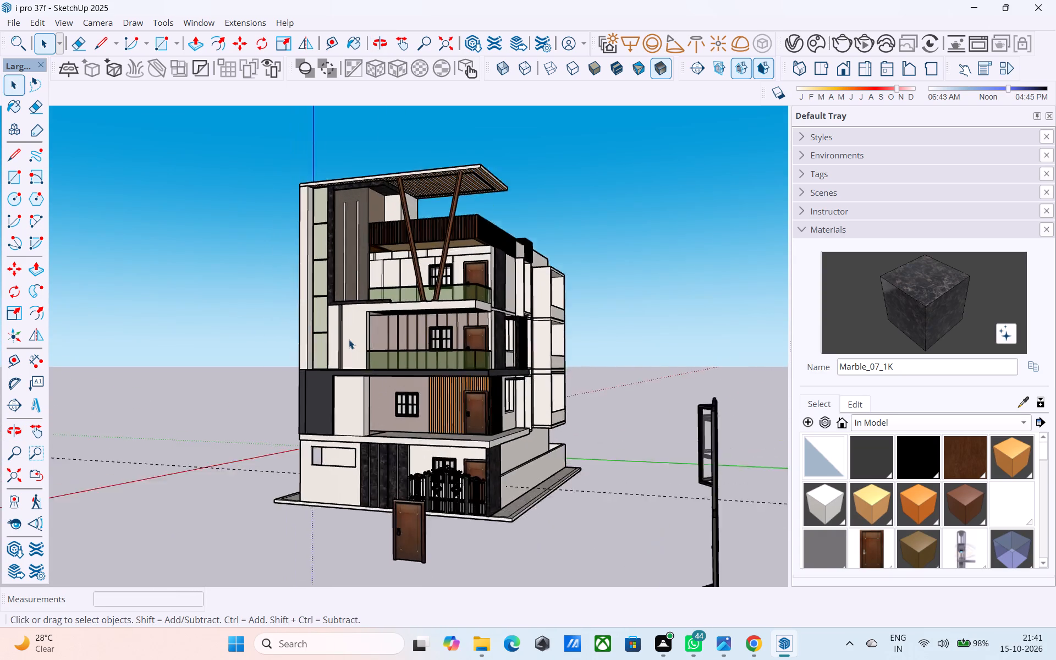
scroll(349, 339, up, 5)
middle_drag(349, 339, 430, 364)
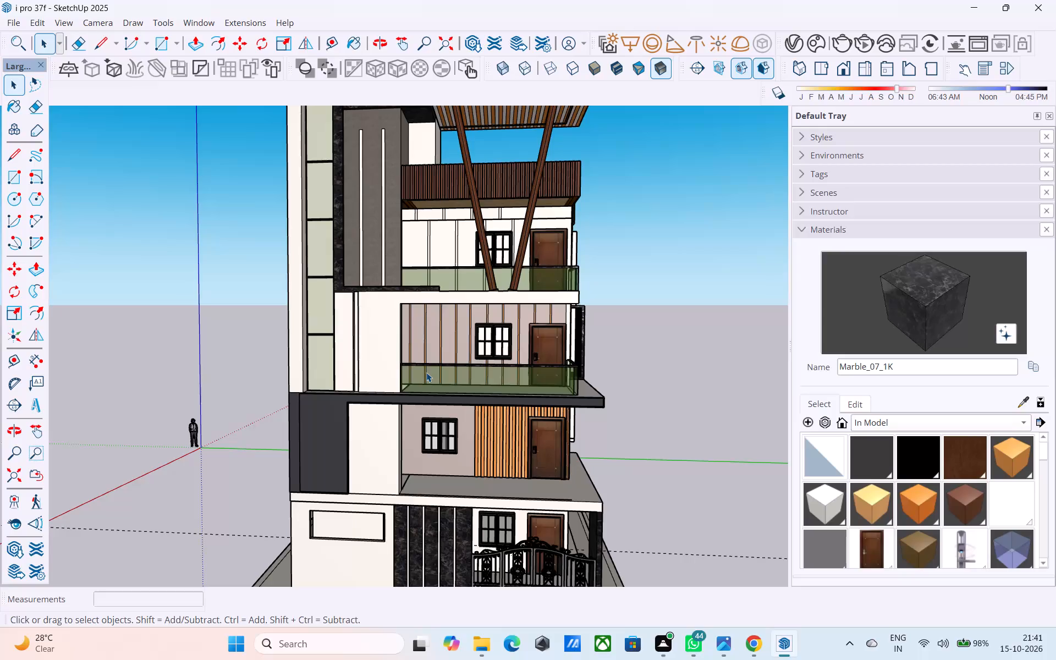
middle_drag(396, 371, 329, 365)
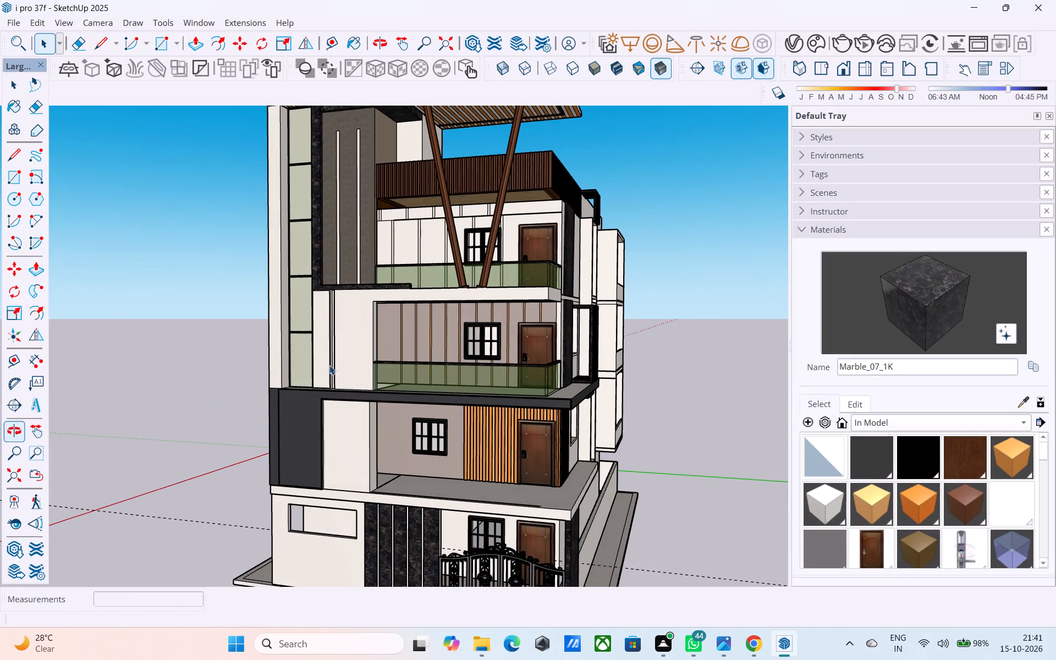
scroll(332, 363, up, 3)
scroll(332, 363, down, 4)
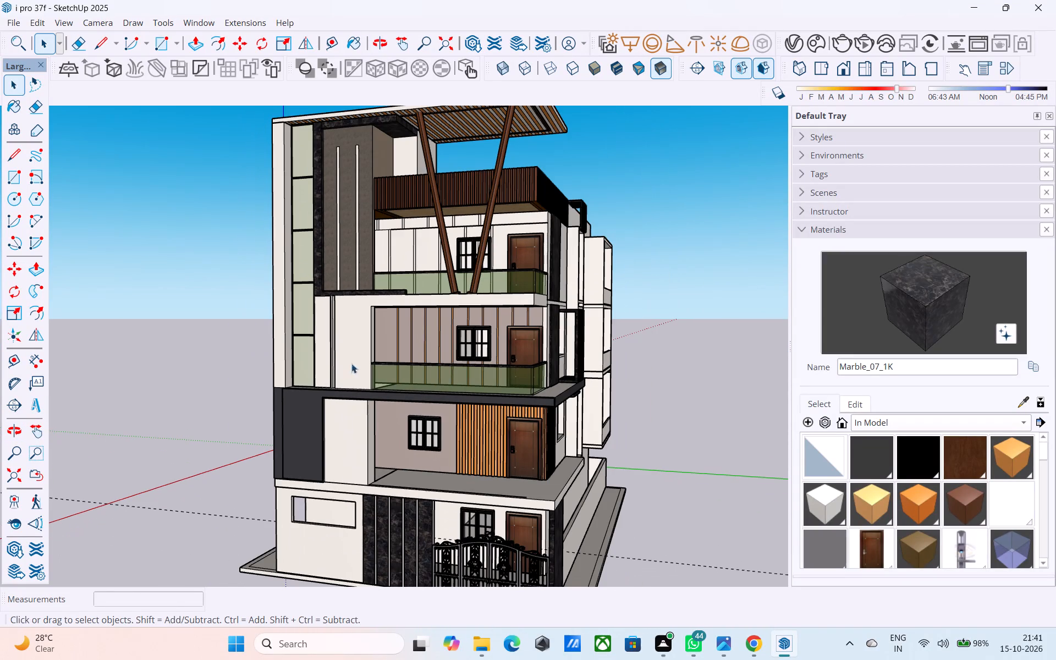
Examine the house's side and rear facades, the front elevation, and the loose window set in front of the building.
middle_drag(362, 355, 229, 403)
middle_drag(629, 285, 272, 282)
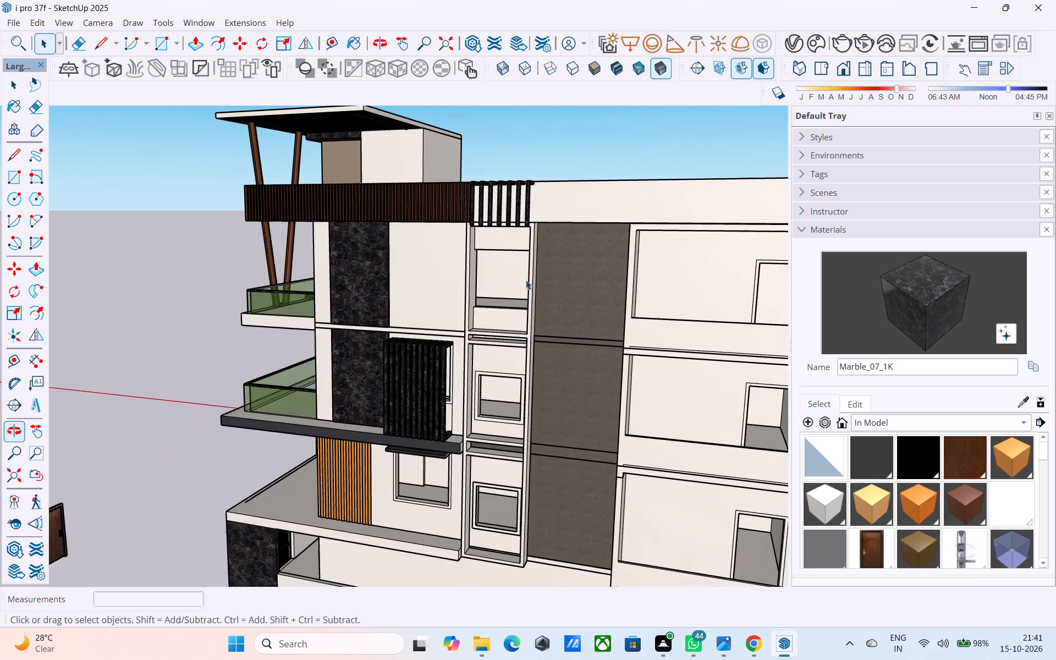
middle_drag(520, 265, 528, 238)
shift+middle_drag(547, 251, 274, 286)
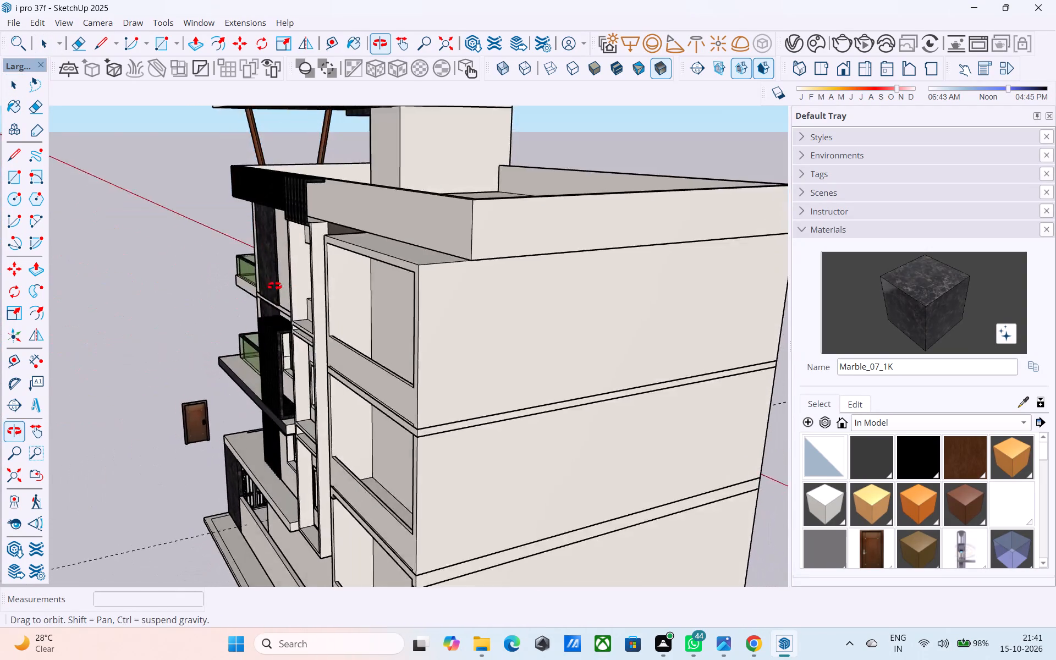
shift+middle_drag(274, 286, 694, 299)
scroll(642, 321, down, 3)
middle_drag(417, 346, 808, 312)
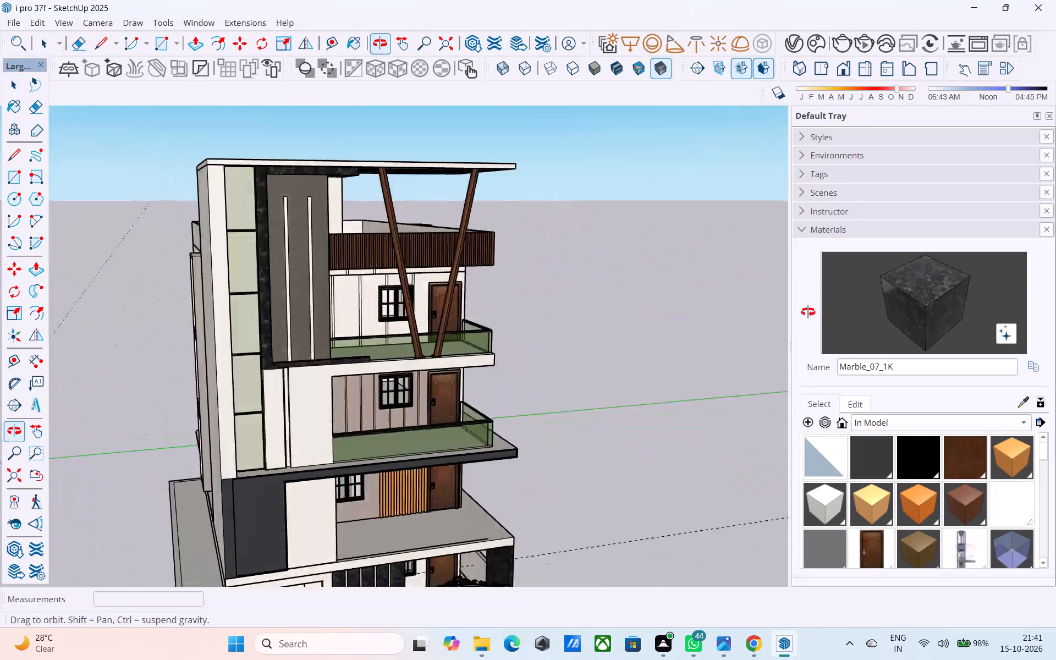
middle_drag(808, 312, 822, 312)
shift+middle_drag(392, 332, 419, 256)
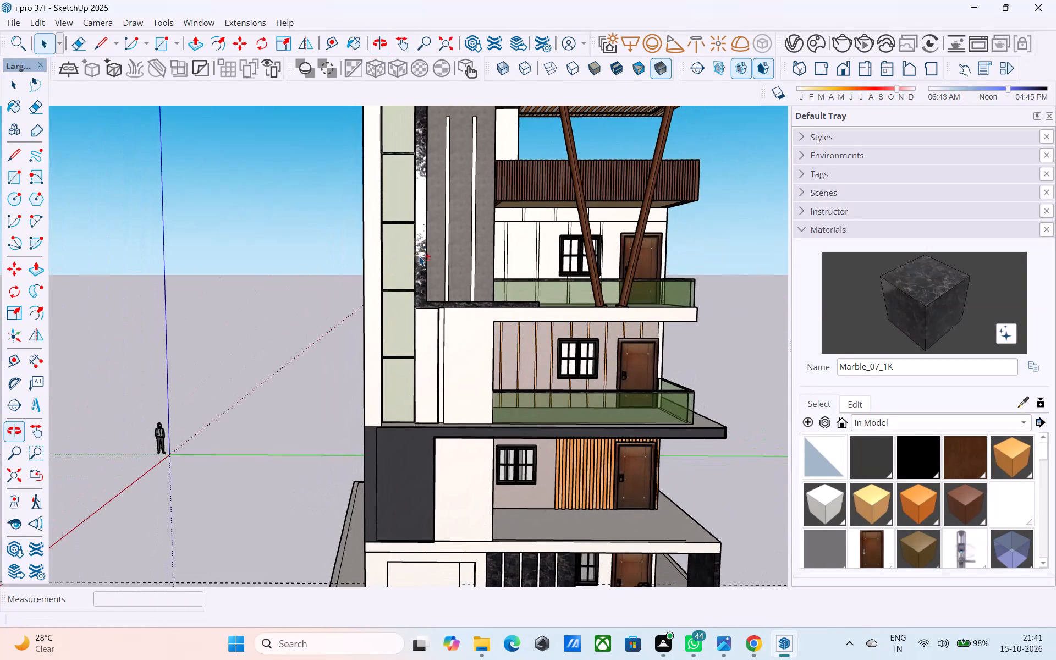
middle_drag(421, 255, 564, 265)
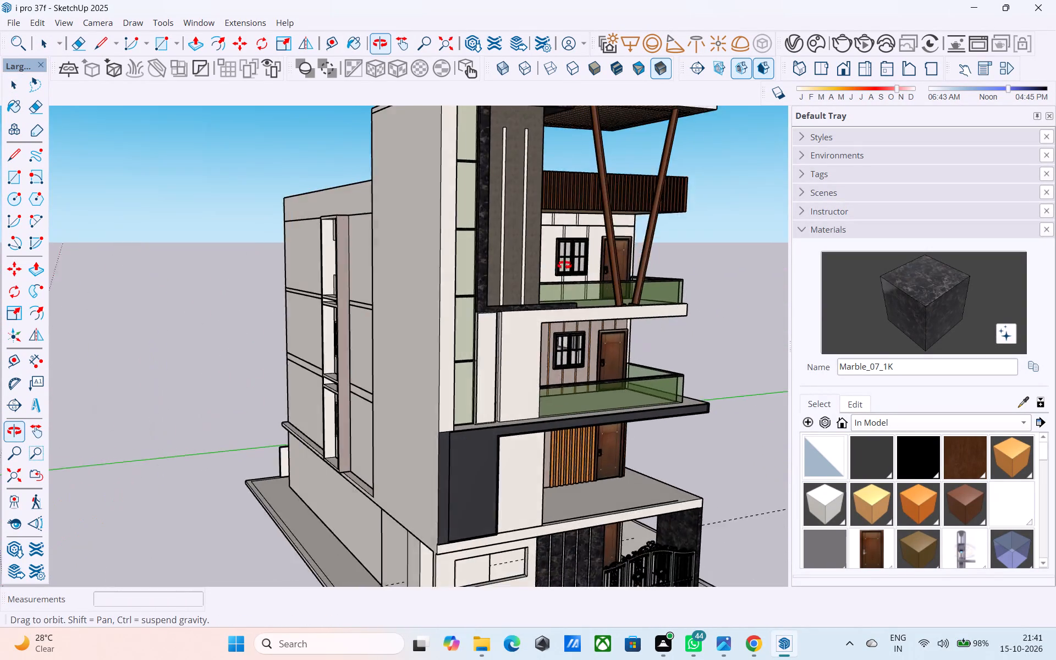
middle_drag(564, 265, 582, 265)
scroll(577, 272, down, 4)
middle_drag(450, 339, 219, 344)
middle_drag(481, 340, 326, 344)
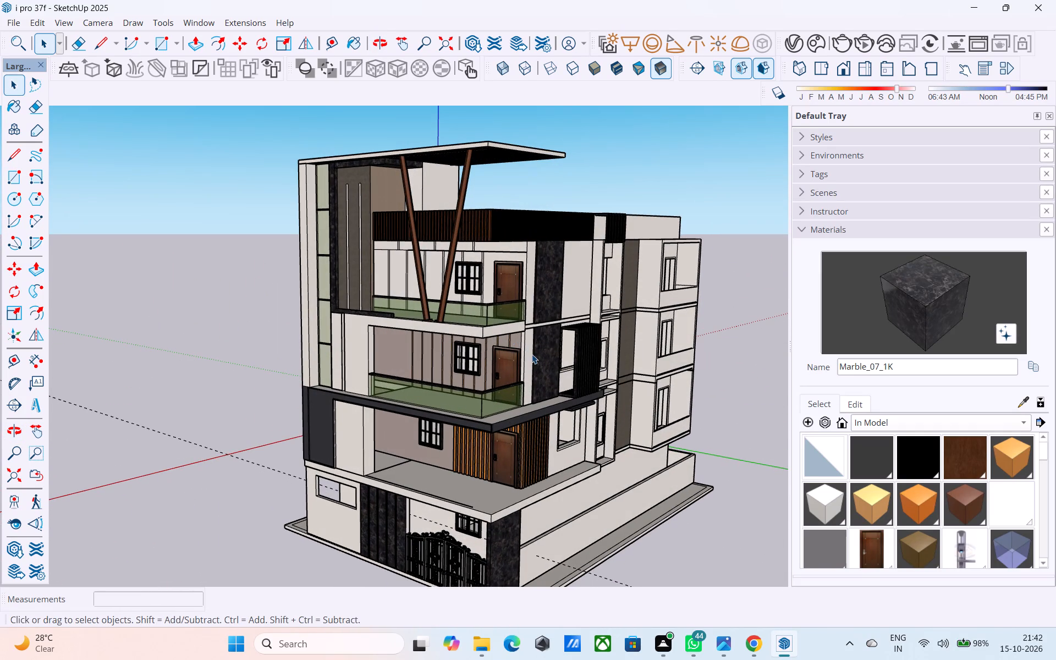
middle_drag(532, 354, 453, 365)
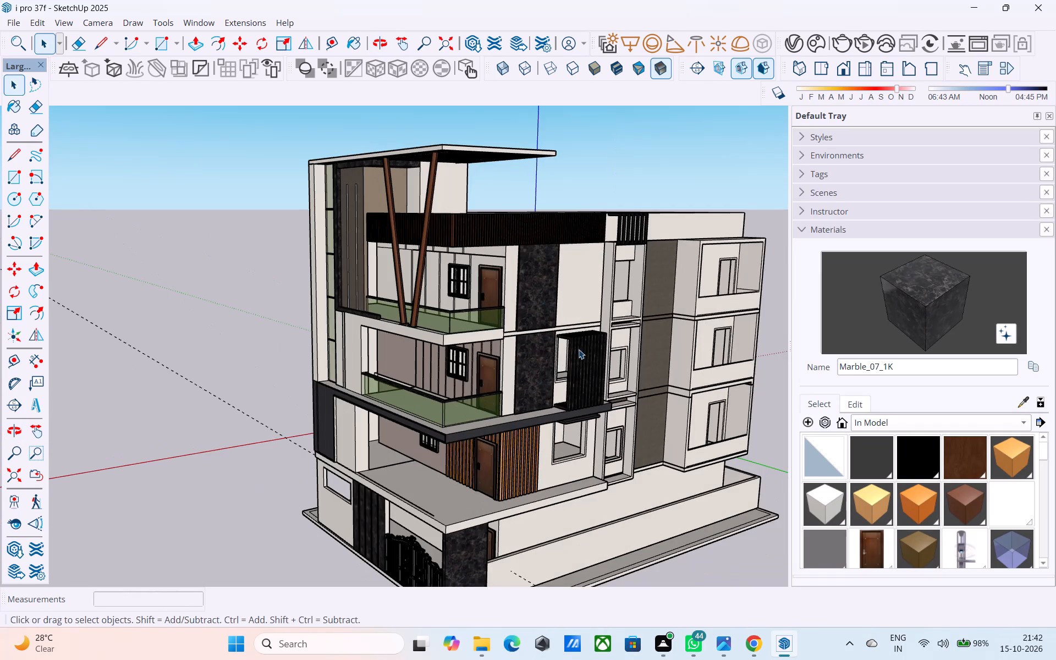
middle_drag(584, 346, 280, 313)
shift+middle_drag(689, 338, 267, 324)
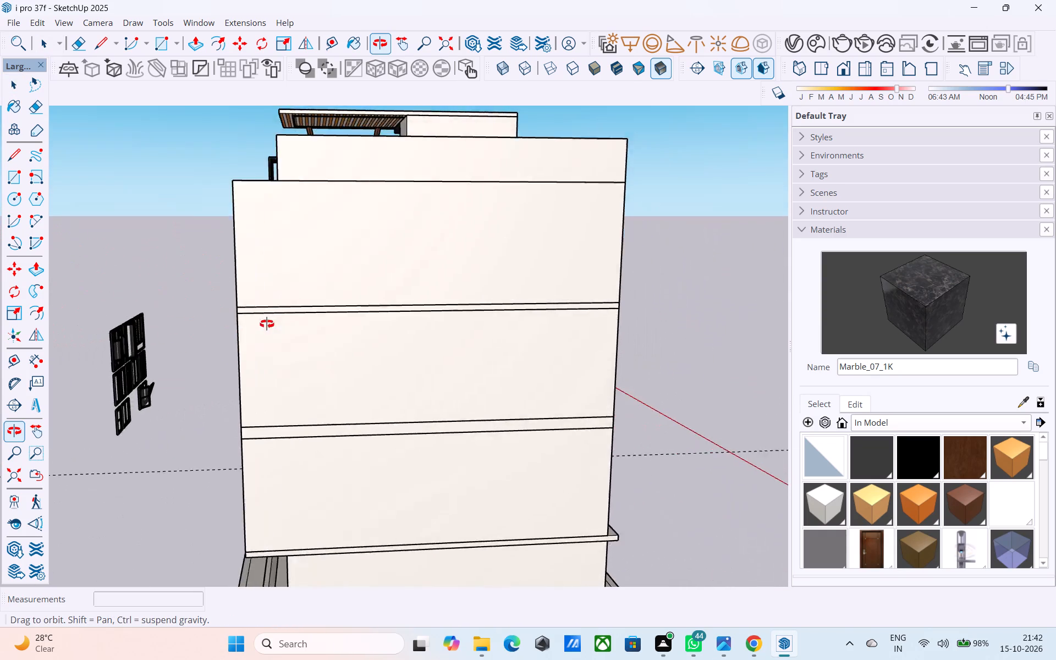
shift+middle_drag(267, 324, 721, 332)
shift+middle_drag(255, 338, 228, 343)
shift+middle_drag(509, 365, 802, 351)
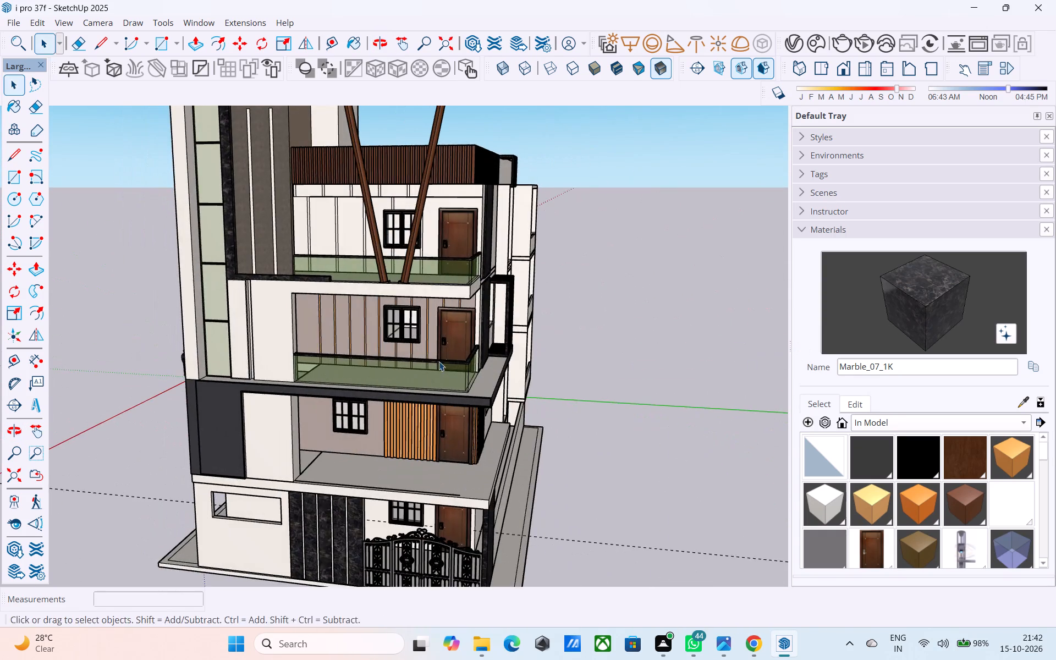
shift+middle_drag(372, 361, 422, 358)
scroll(420, 350, down, 4)
middle_drag(425, 361, 441, 316)
scroll(440, 315, down, 2)
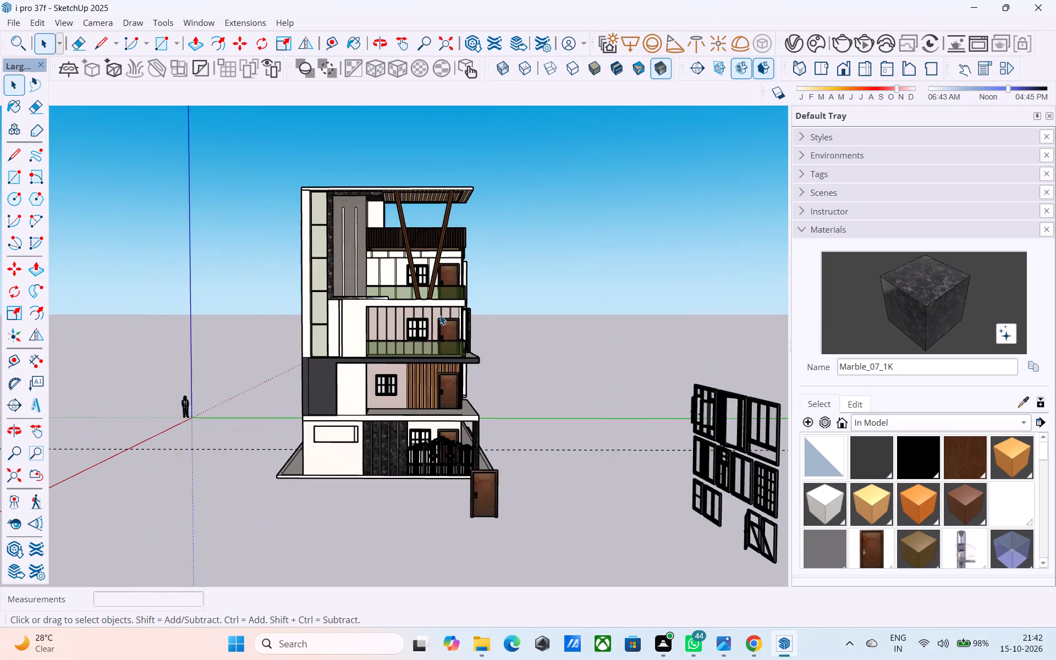
middle_drag(440, 315, 422, 335)
scroll(425, 347, down, 3)
middle_drag(425, 349, 735, 357)
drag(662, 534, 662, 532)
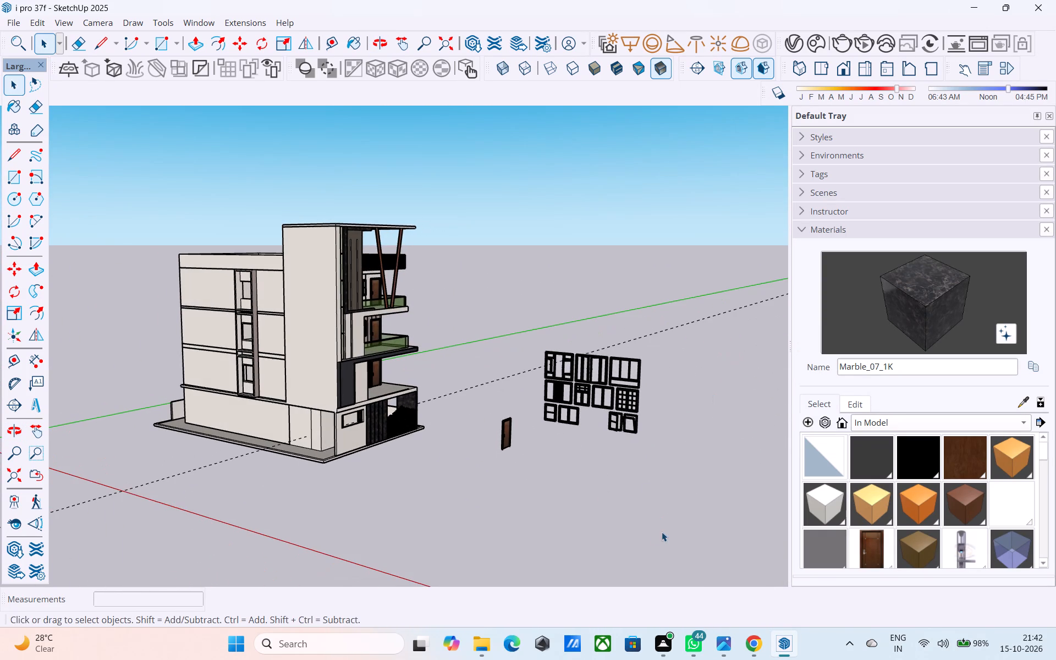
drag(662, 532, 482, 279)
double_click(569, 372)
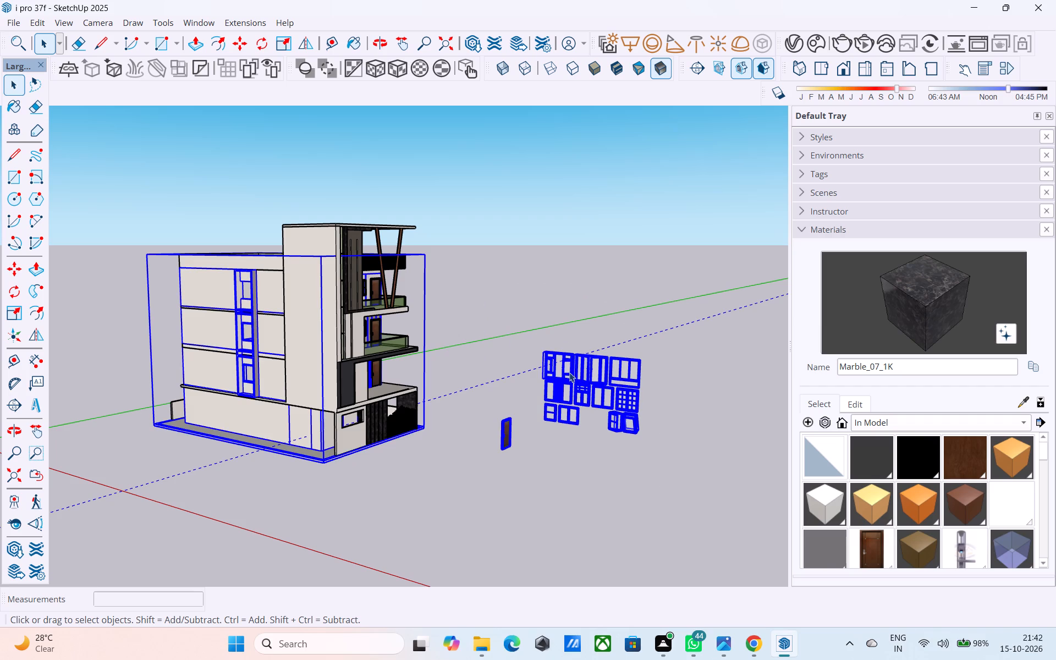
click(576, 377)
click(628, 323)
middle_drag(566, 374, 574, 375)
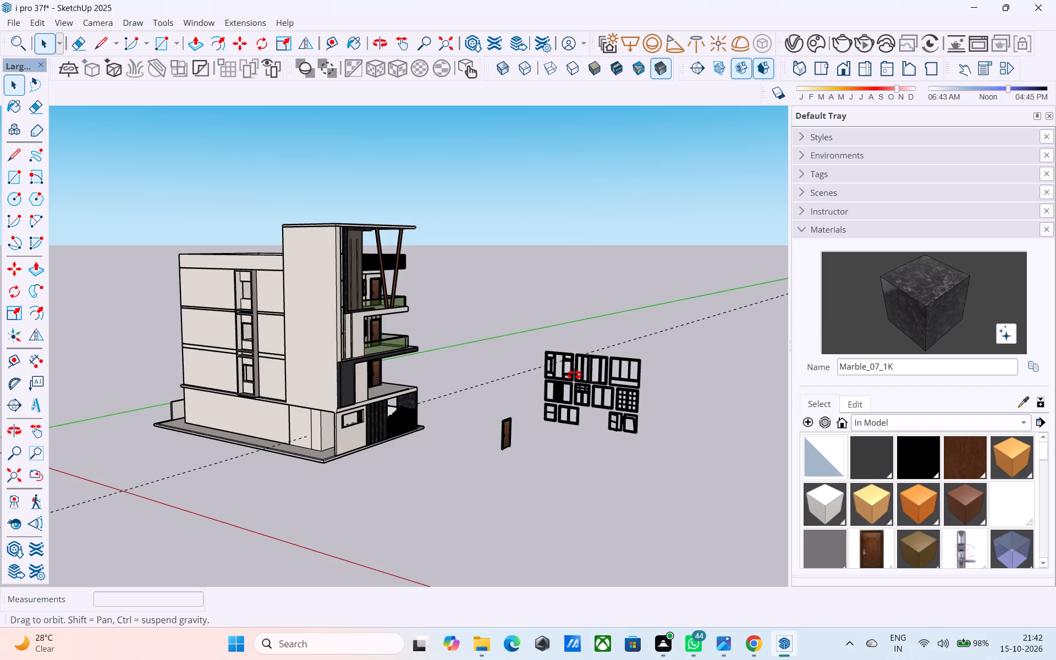
Delete the whole set of loose windows and the loose door standing beside the house.
middle_drag(574, 375, 711, 397)
drag(620, 491, 493, 279)
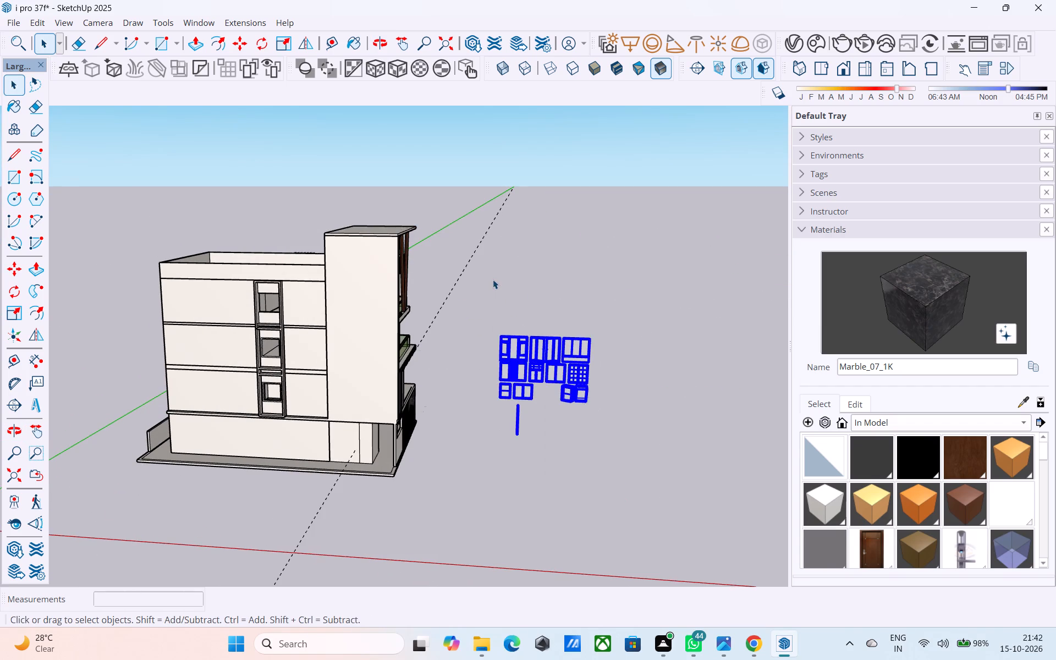
key(Delete)
Save the model, purging its unused components and materials.
middle_drag(537, 312, 216, 303)
key(ctrl+s)
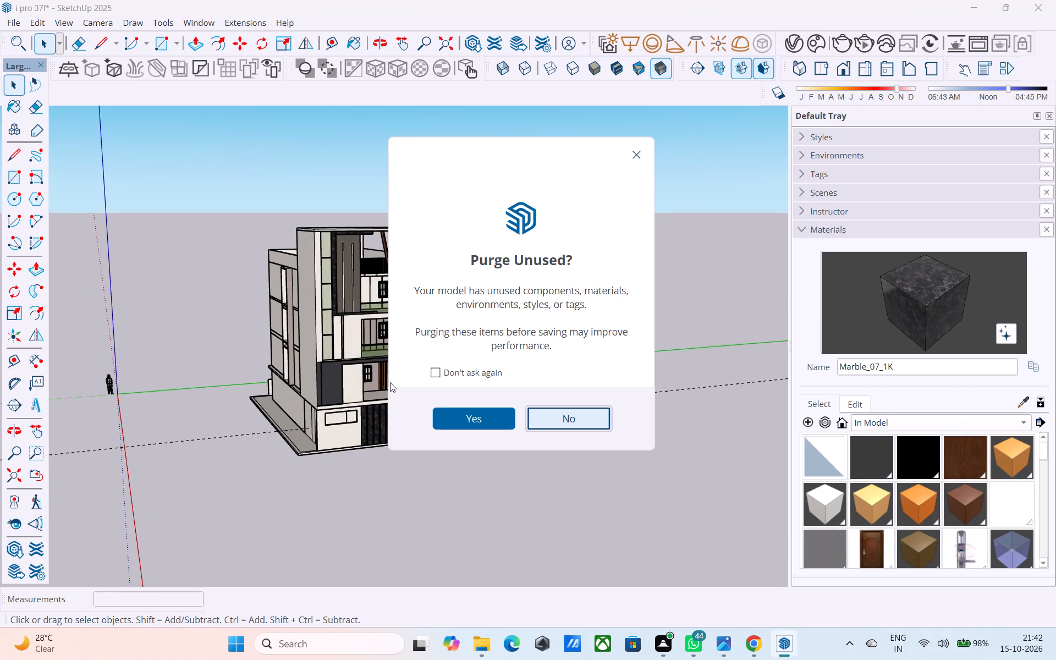
scroll(433, 402, up, 1)
click(457, 412)
Examine the front elevation and the side facade's recessed balconies and window openings, including from below.
middle_drag(455, 411, 338, 360)
middle_drag(415, 360, 371, 330)
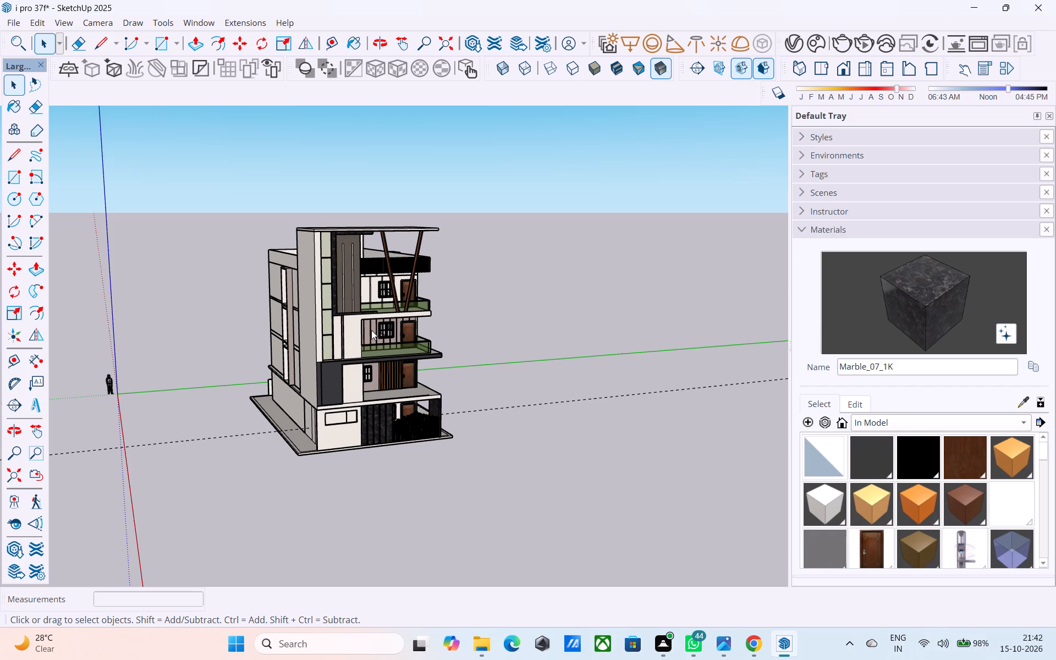
middle_drag(371, 330, 374, 331)
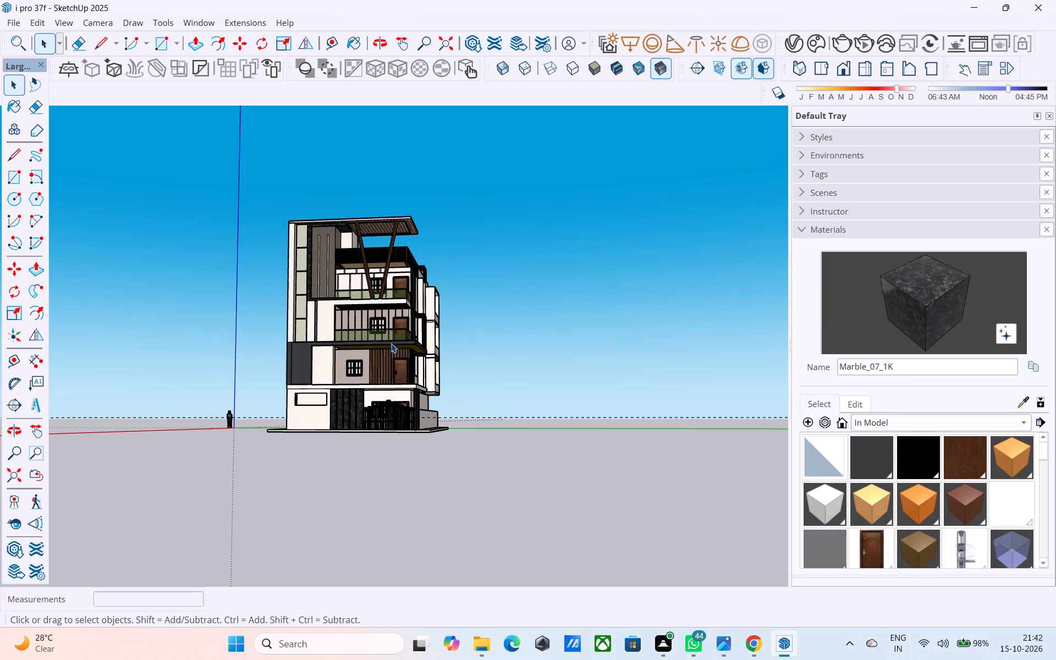
scroll(391, 343, up, 7)
middle_drag(353, 282, 370, 308)
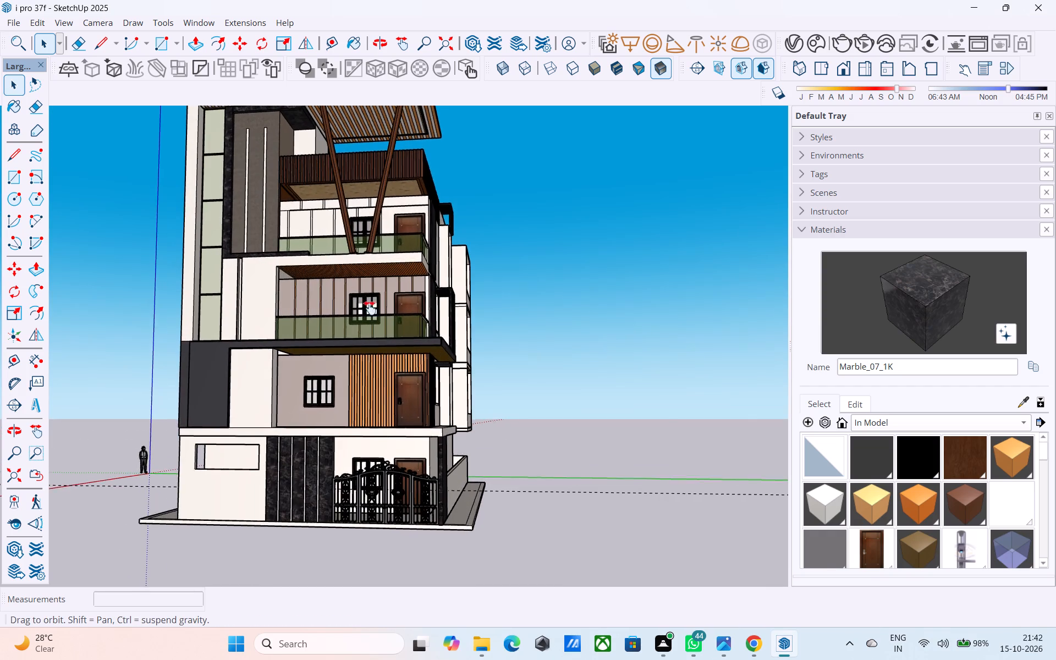
middle_drag(370, 308, 233, 353)
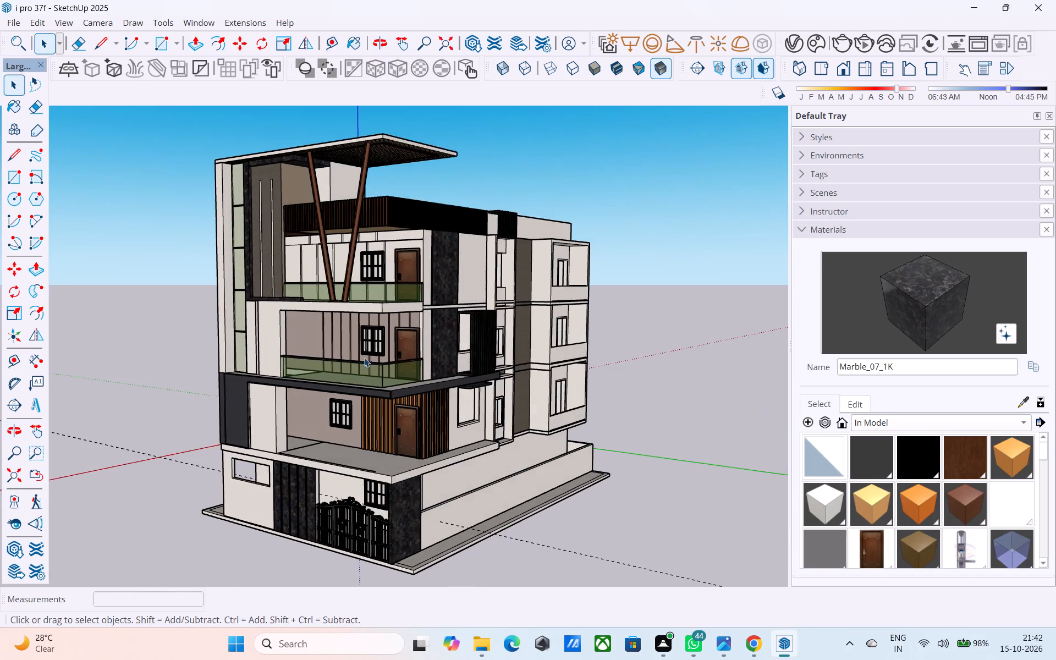
shift+middle_drag(451, 335, 213, 298)
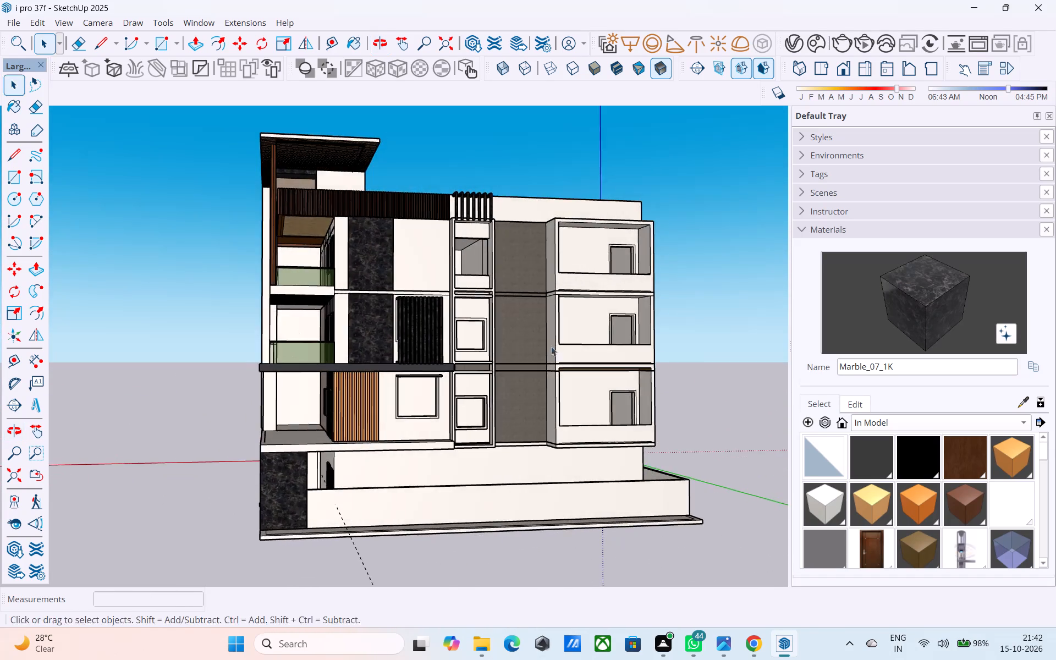
shift+middle_drag(555, 344, 312, 216)
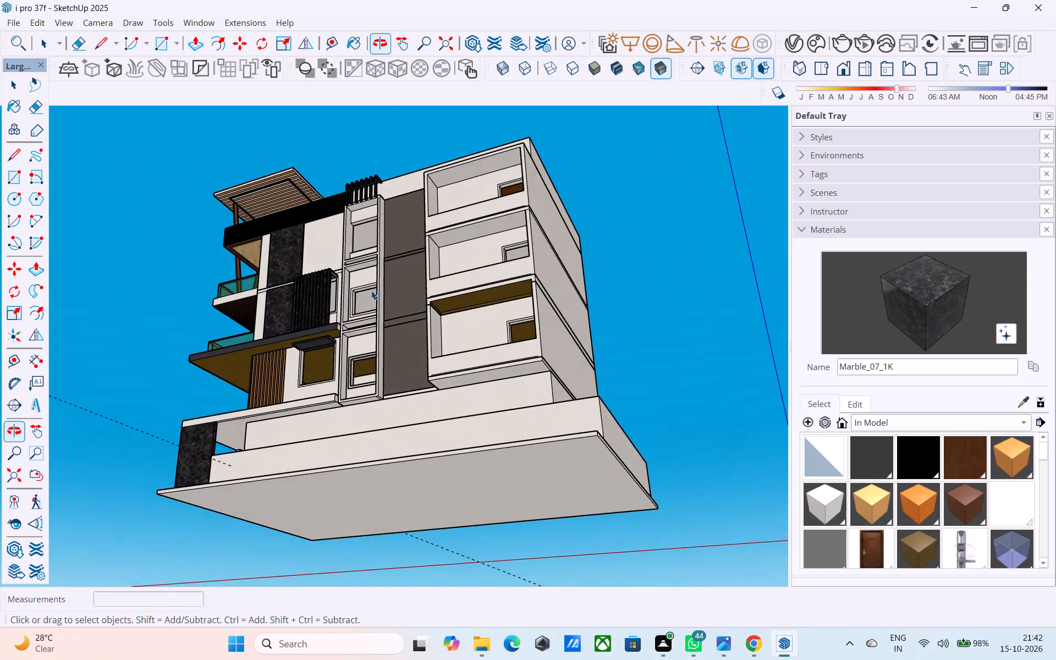
scroll(425, 339, up, 11)
middle_drag(536, 276, 456, 296)
scroll(456, 297, down, 3)
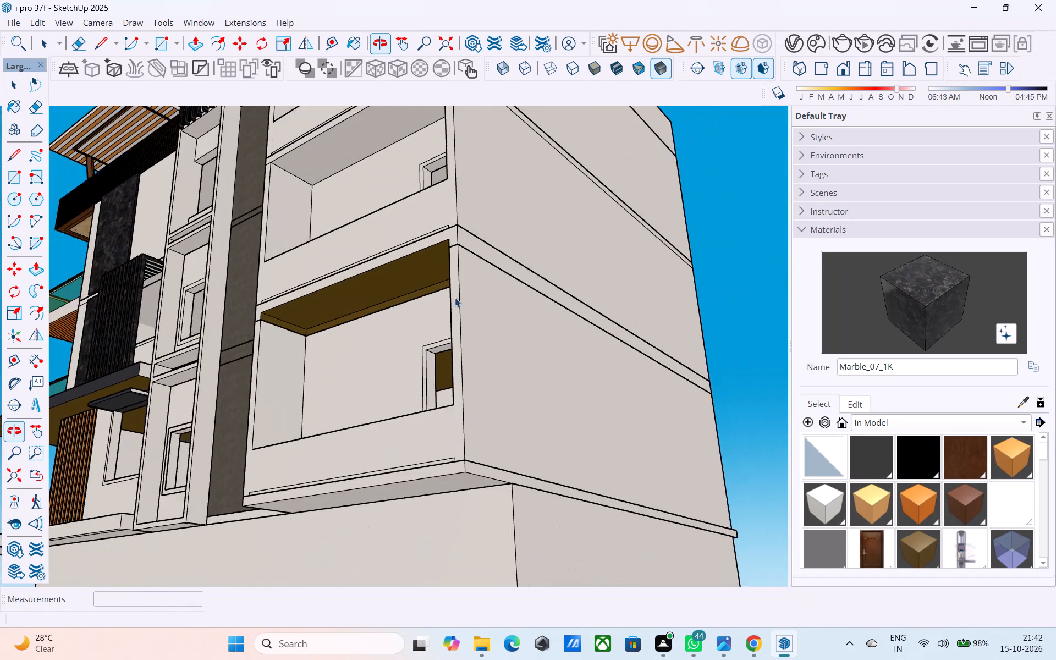
scroll(455, 298, down, 5)
middle_drag(373, 287, 582, 383)
scroll(605, 384, down, 4)
middle_drag(579, 389, 742, 410)
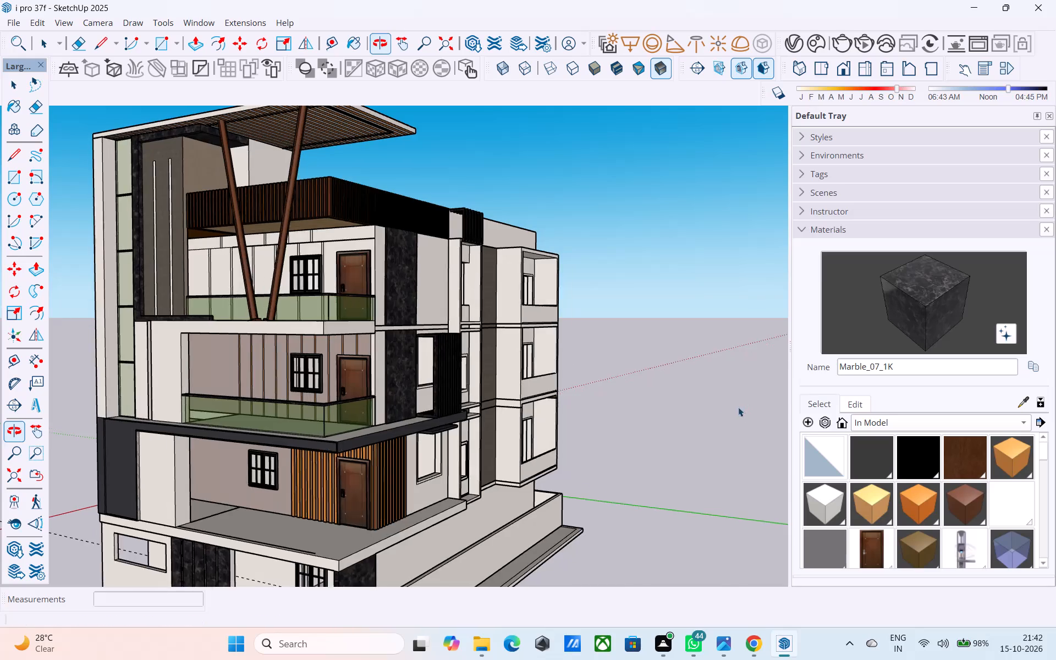
scroll(730, 408, down, 4)
middle_drag(521, 418, 700, 441)
Save the model again.
key(ctrl+s)
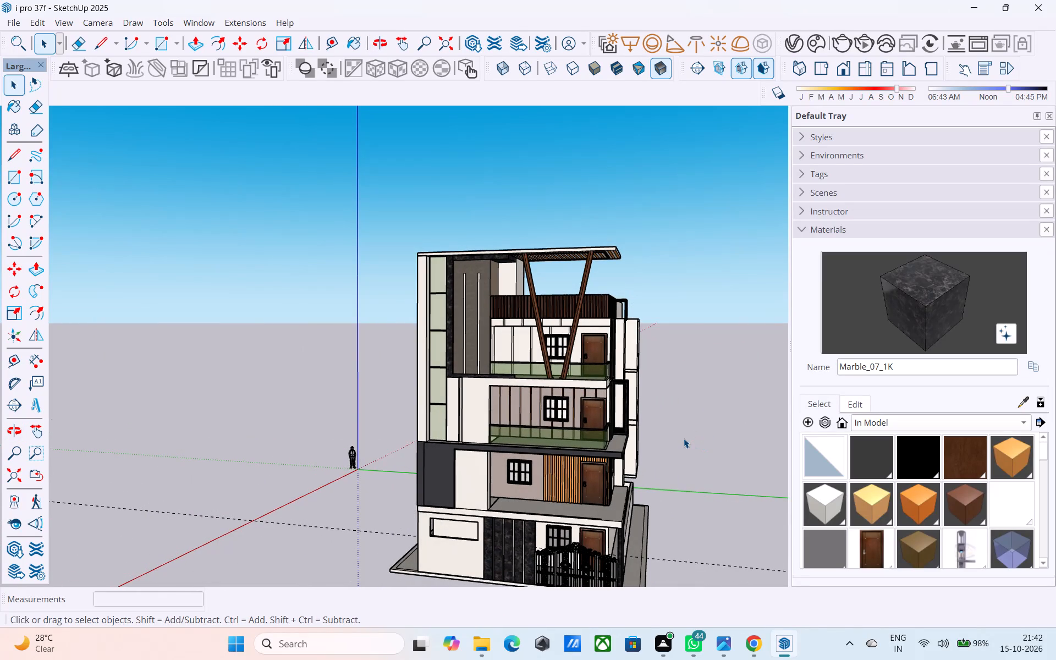
key(space)
Examine the front balconies with their windows and doors, and the empty openings along the side facade.
shift+middle_drag(684, 438, 772, 406)
middle_drag(727, 399, 686, 380)
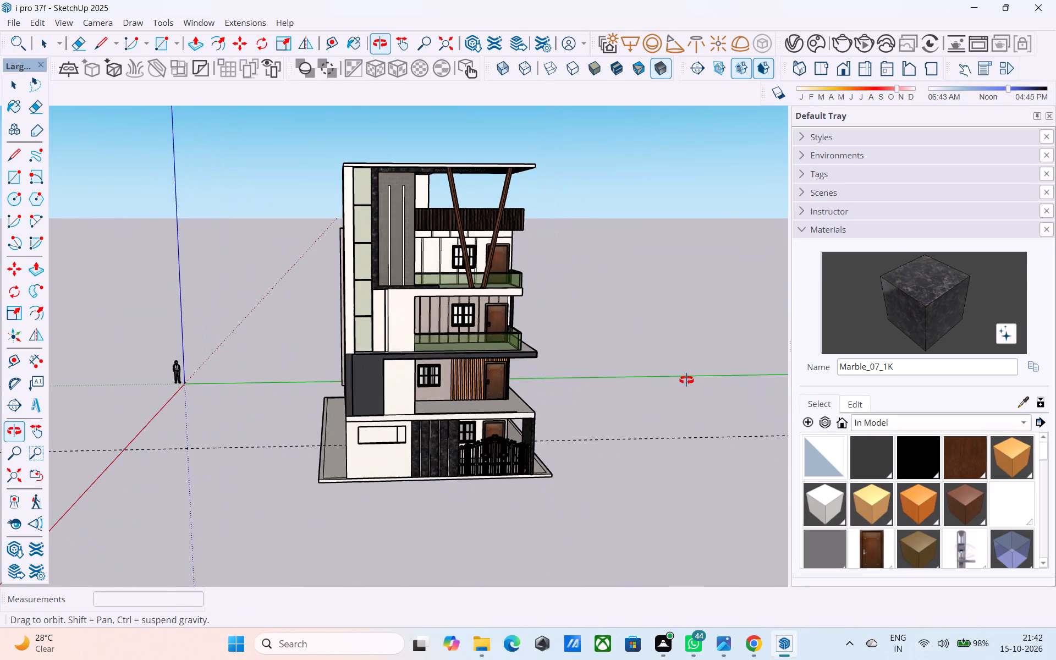
middle_drag(686, 380, 593, 365)
middle_drag(579, 362, 586, 421)
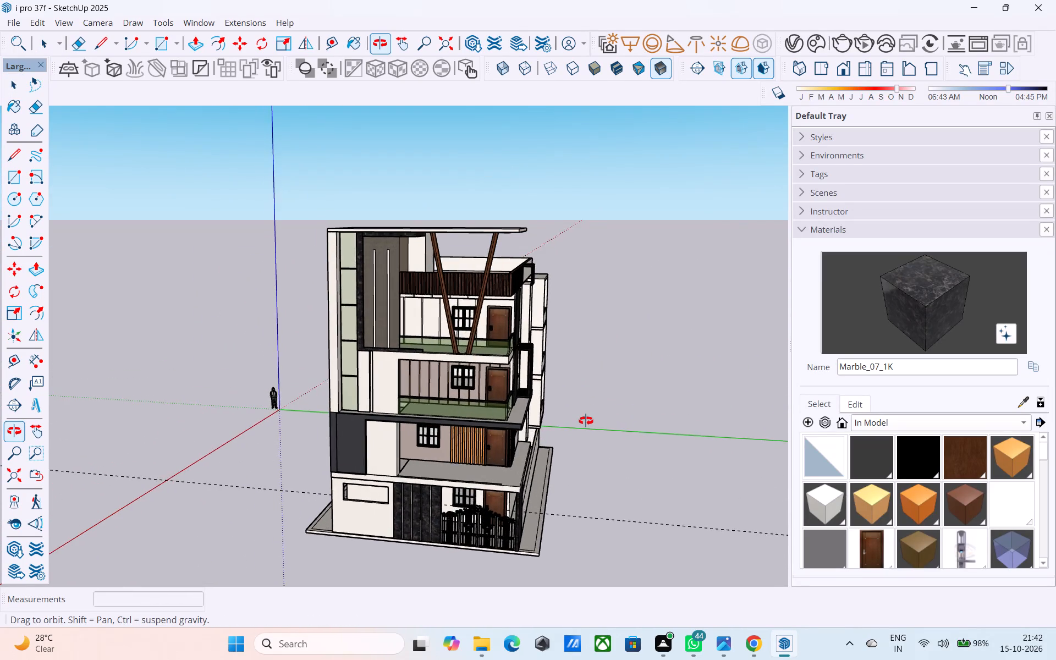
middle_drag(586, 421, 399, 400)
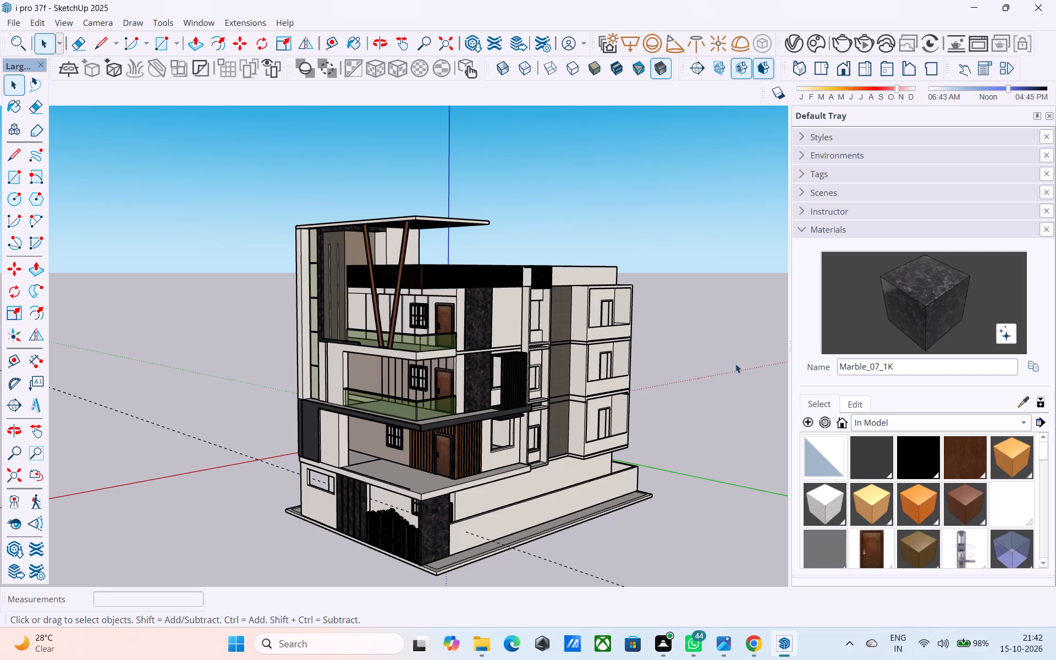
middle_drag(665, 374, 467, 367)
scroll(467, 367, up, 5)
middle_drag(510, 314, 561, 297)
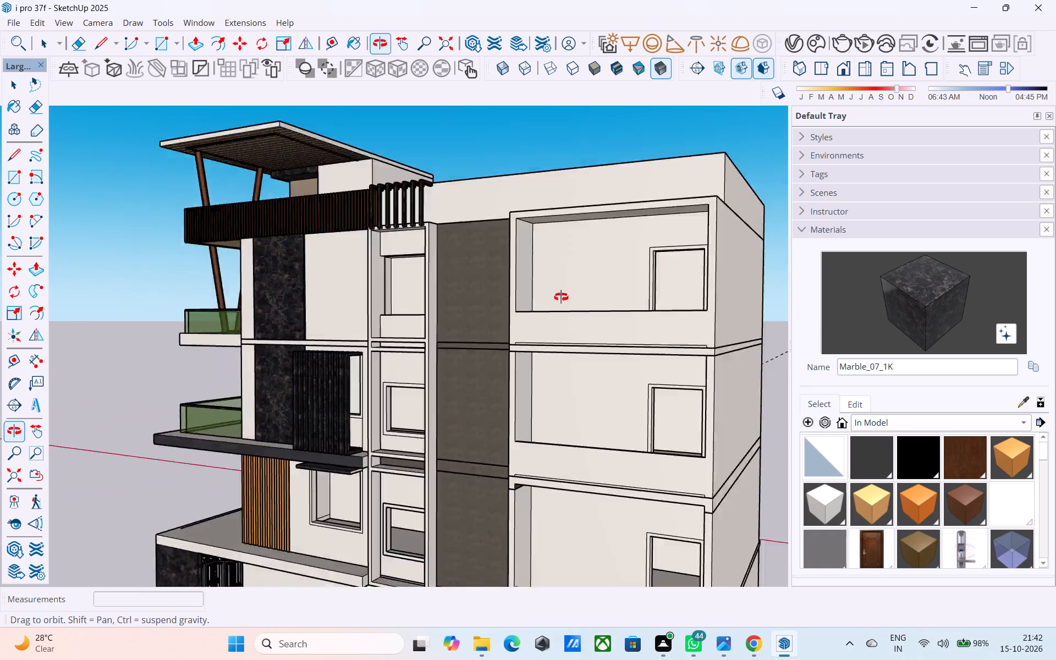
middle_drag(561, 297, 754, 309)
middle_drag(433, 331, 610, 324)
scroll(612, 321, up, 1)
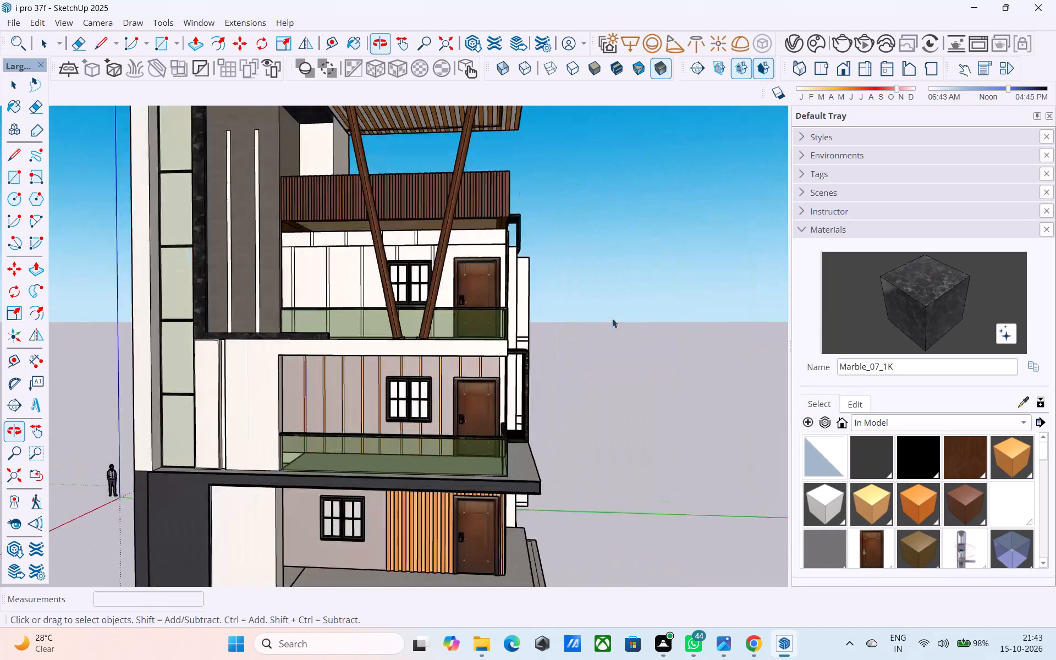
scroll(612, 318, down, 8)
middle_drag(546, 406, 488, 414)
middle_drag(519, 438, 521, 426)
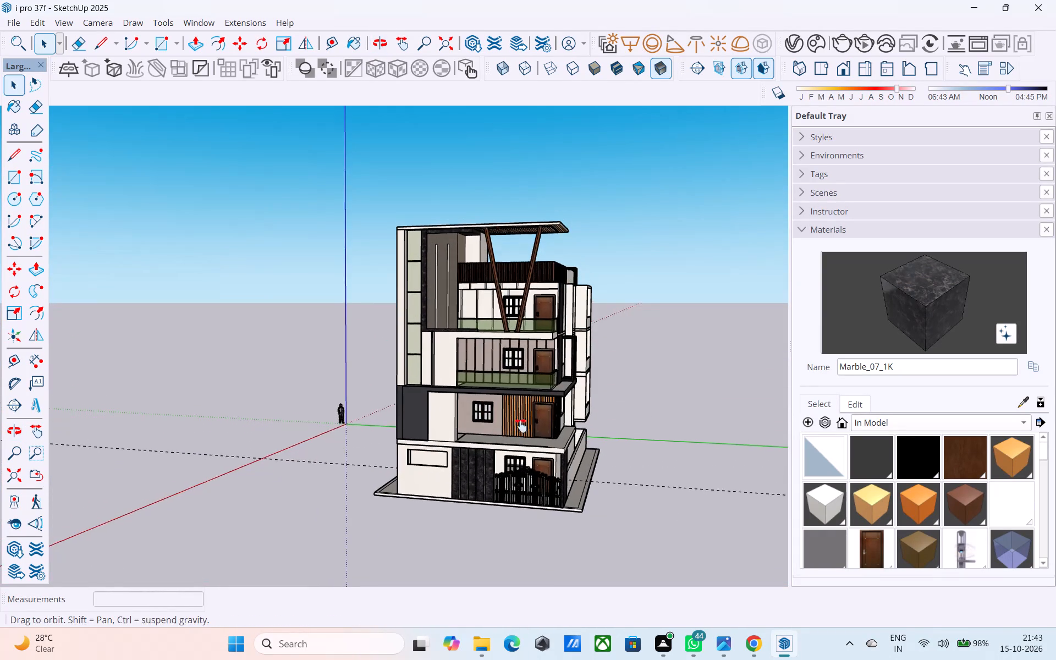
middle_drag(521, 426, 523, 349)
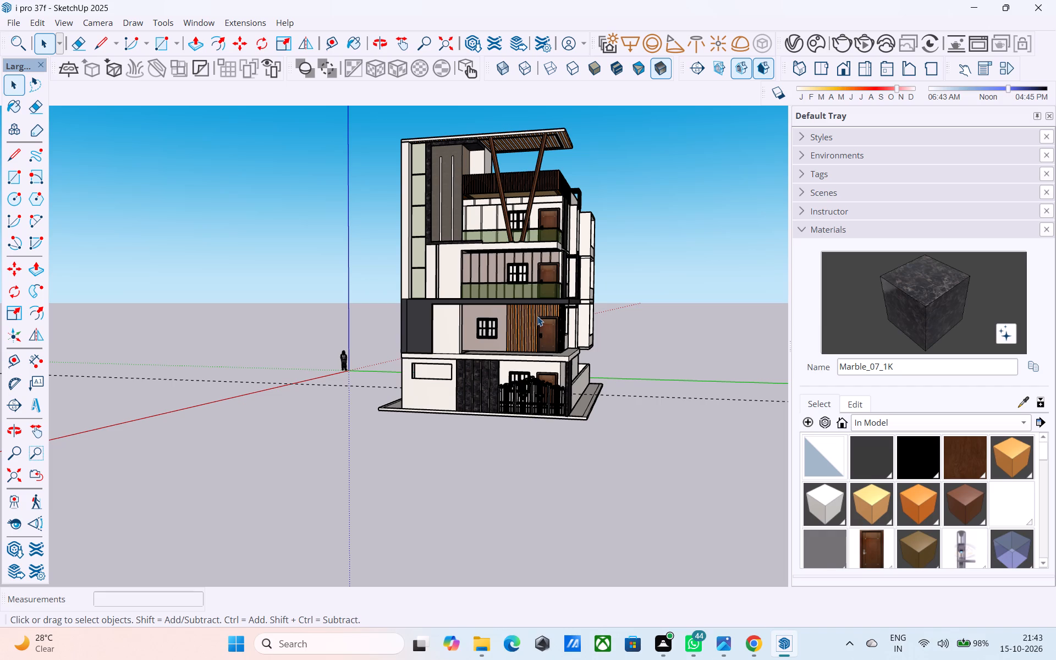
Examine the opposite side facade, the front elevation and the house from above the roof.
scroll(651, 306, down, 2)
middle_drag(586, 320, 796, 353)
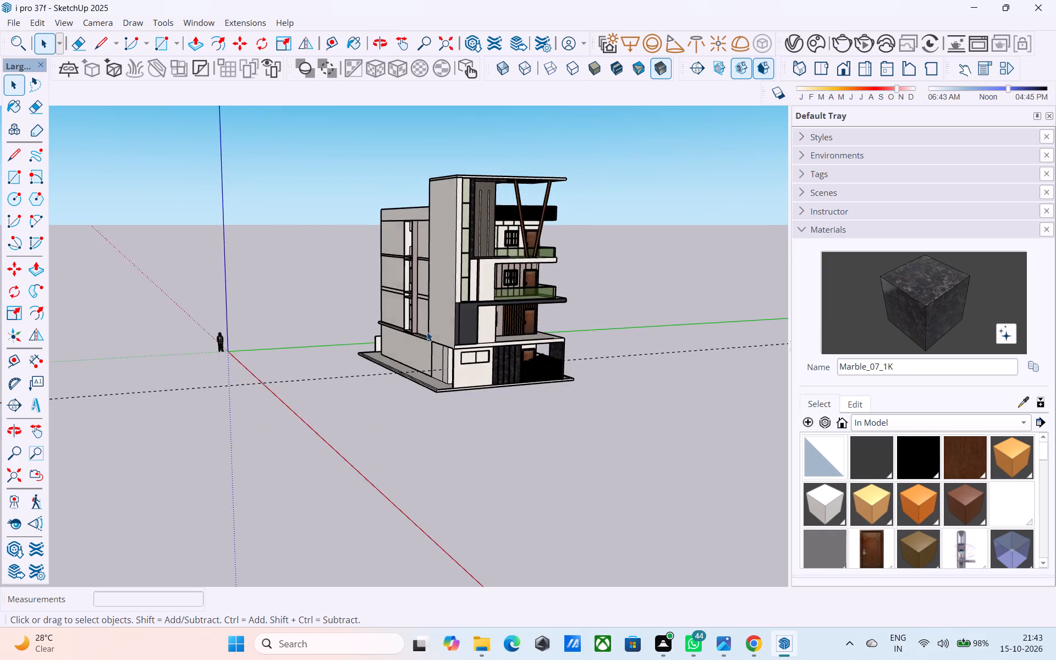
scroll(430, 328, up, 6)
middle_drag(490, 309, 421, 278)
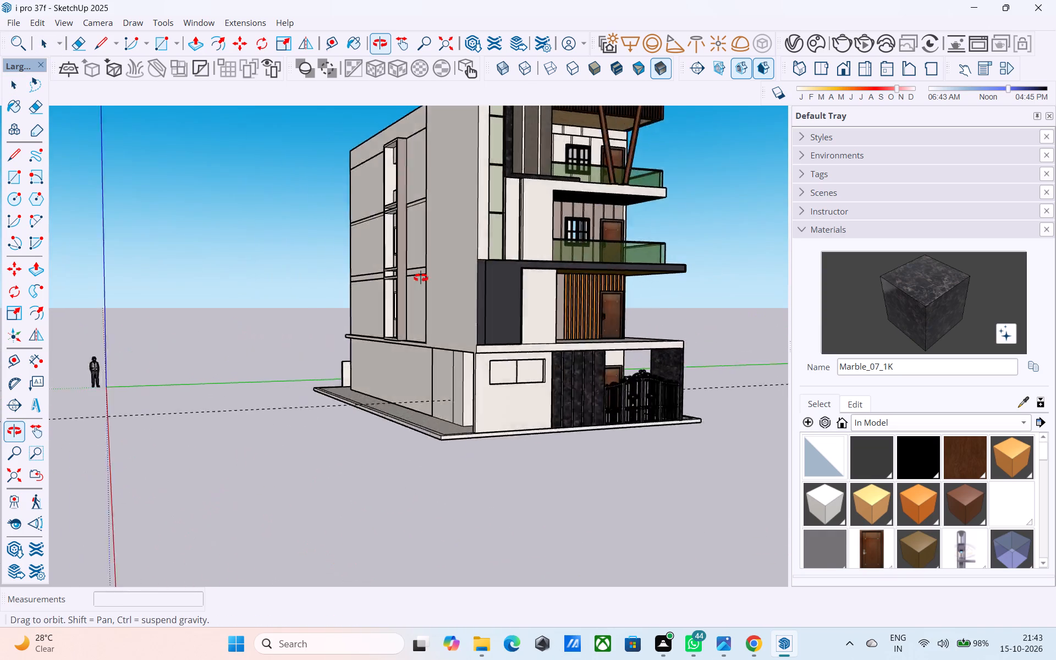
middle_drag(421, 278, 228, 282)
scroll(228, 282, down, 5)
middle_drag(390, 312, 515, 364)
middle_drag(500, 344, 510, 348)
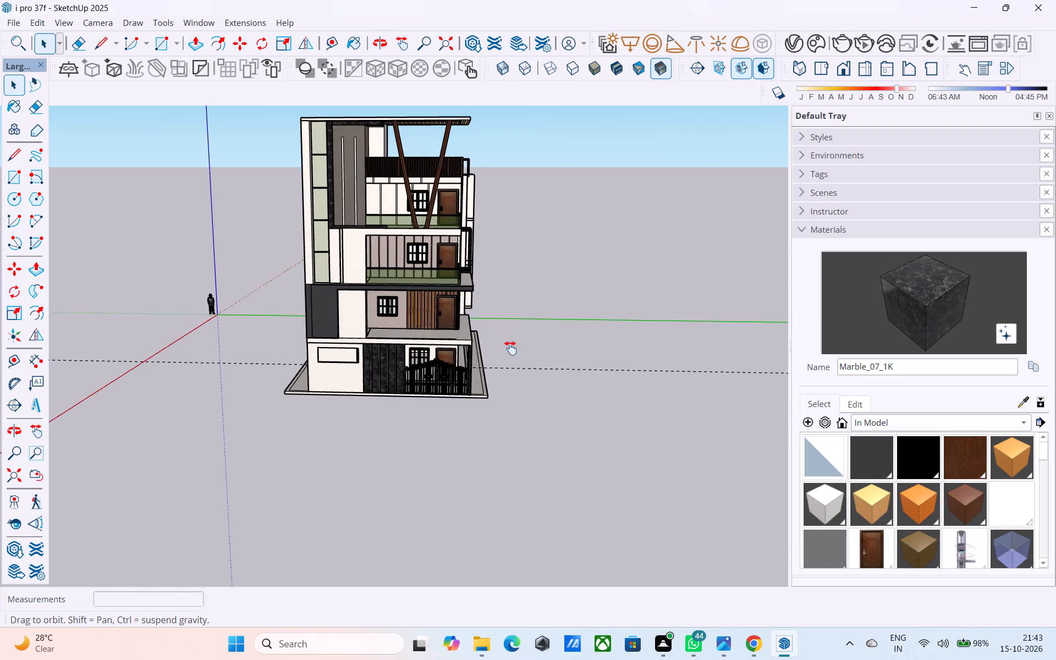
middle_drag(510, 348, 317, 336)
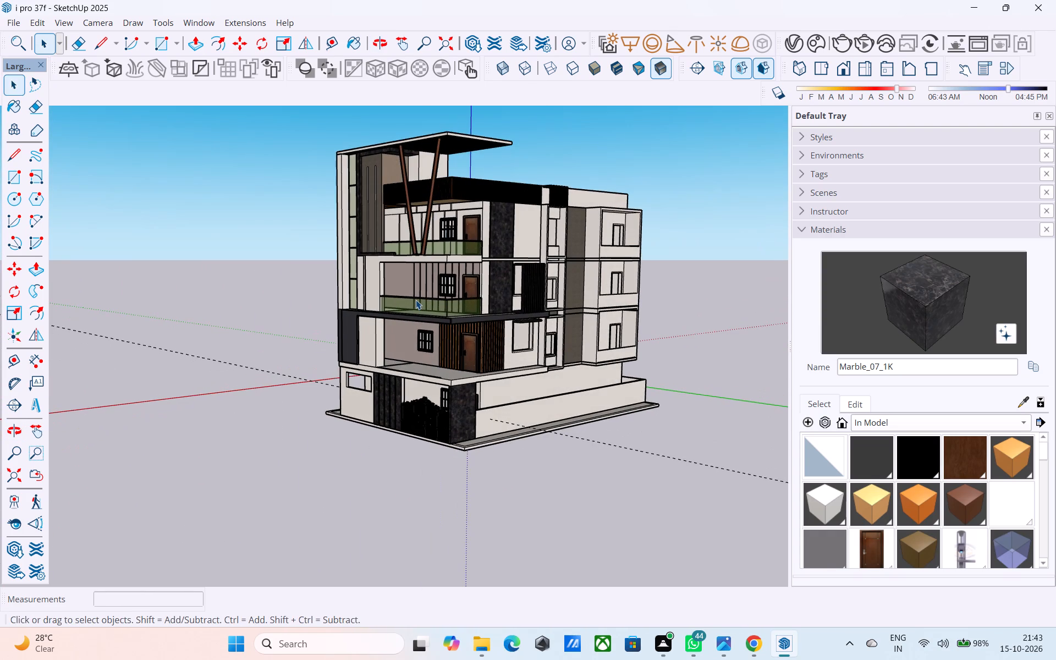
middle_drag(416, 300, 479, 298)
middle_drag(482, 286, 559, 232)
middle_drag(559, 232, 479, 443)
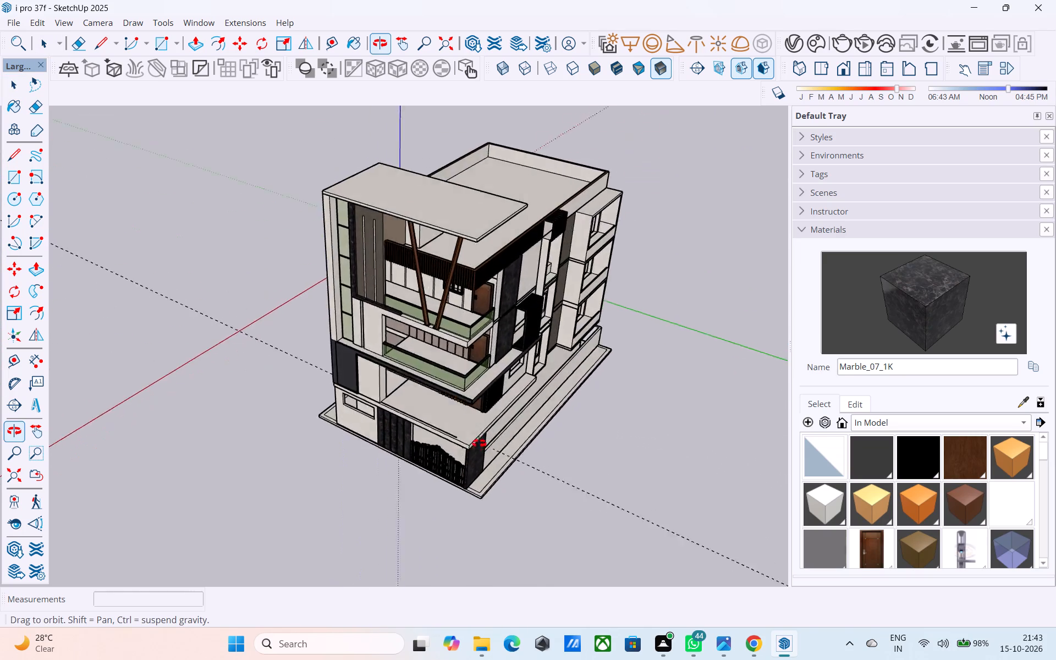
middle_drag(479, 443, 453, 262)
scroll(479, 443, up, 1)
middle_drag(453, 274, 488, 427)
scroll(488, 427, down, 1)
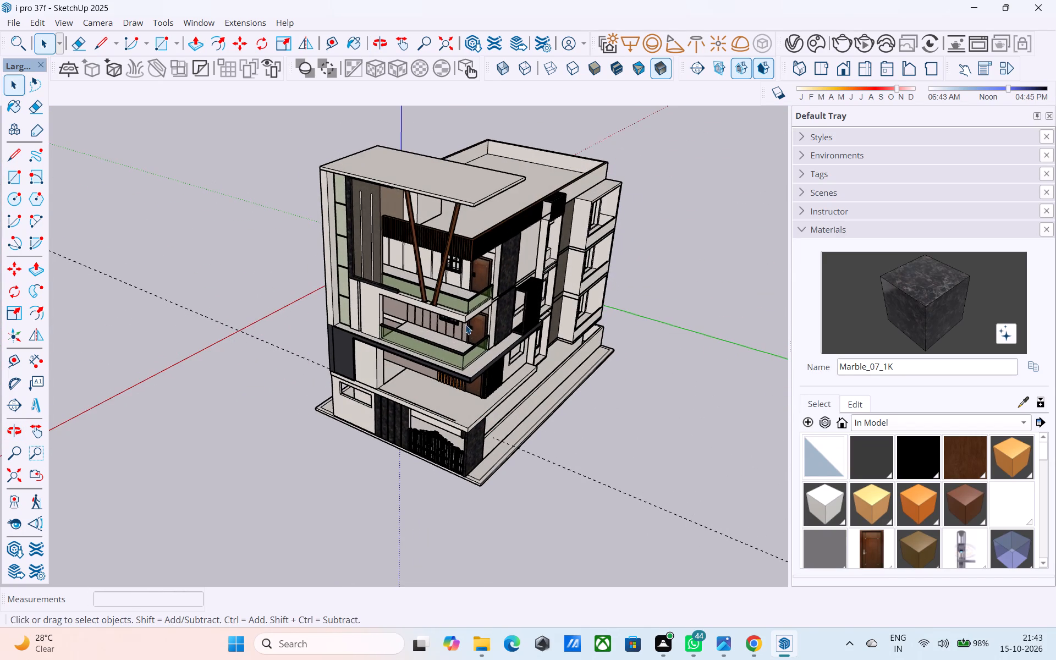
Examine the front balconies up close and the side facade's openings on every floor.
shift+middle_drag(460, 325, 587, 228)
scroll(494, 322, up, 7)
middle_drag(559, 332, 458, 284)
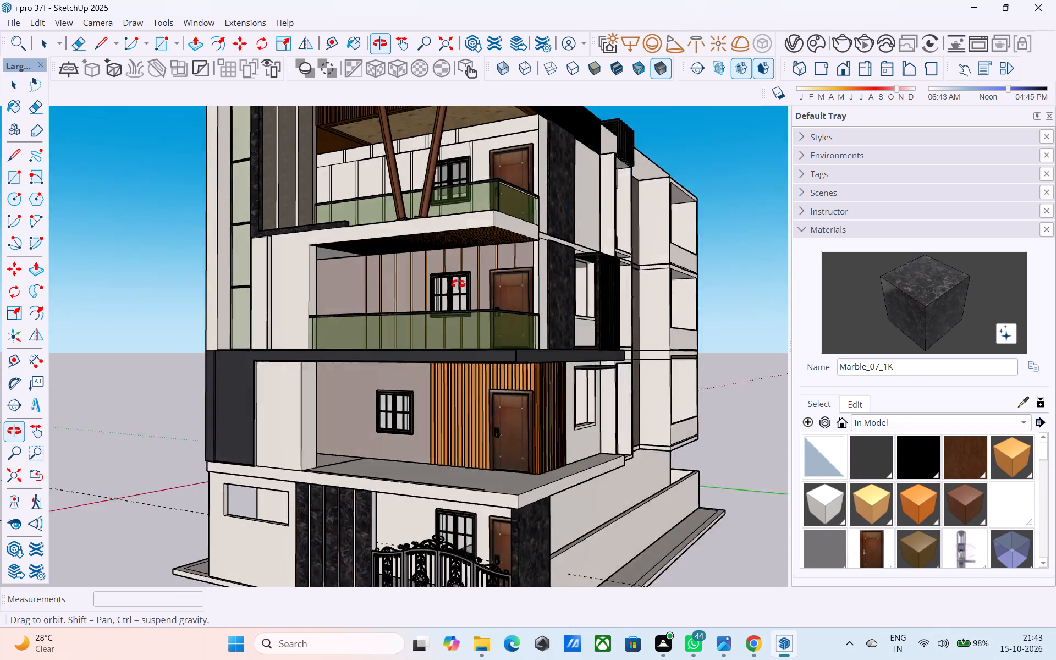
middle_drag(458, 284, 353, 317)
scroll(353, 315, down, 3)
middle_drag(503, 300, 354, 303)
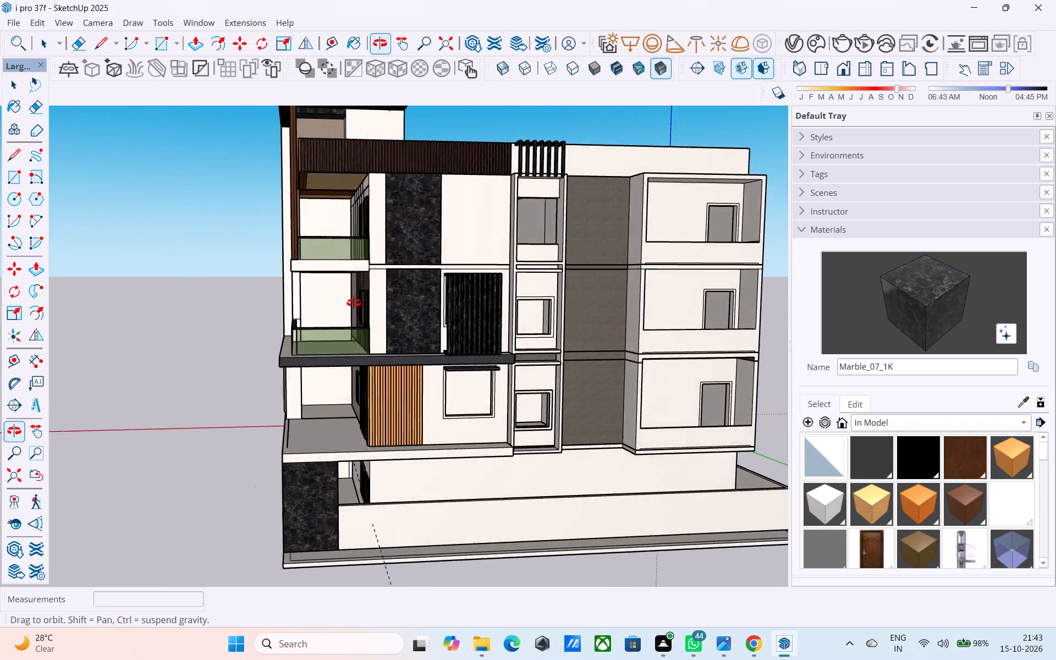
middle_drag(354, 303, 723, 308)
middle_drag(432, 326, 531, 318)
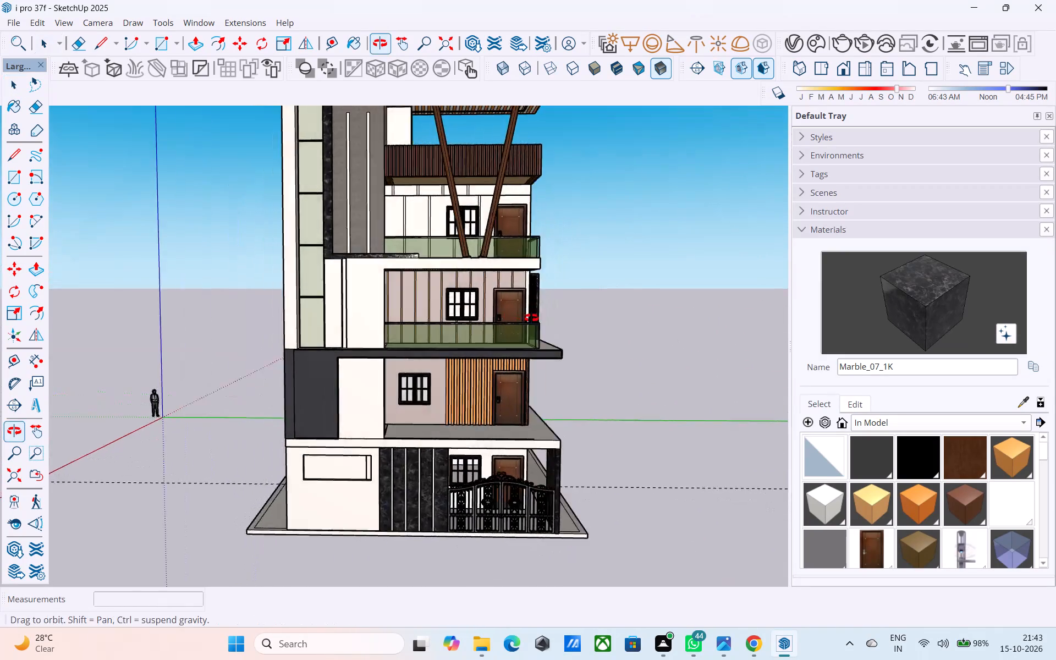
middle_drag(531, 318, 256, 318)
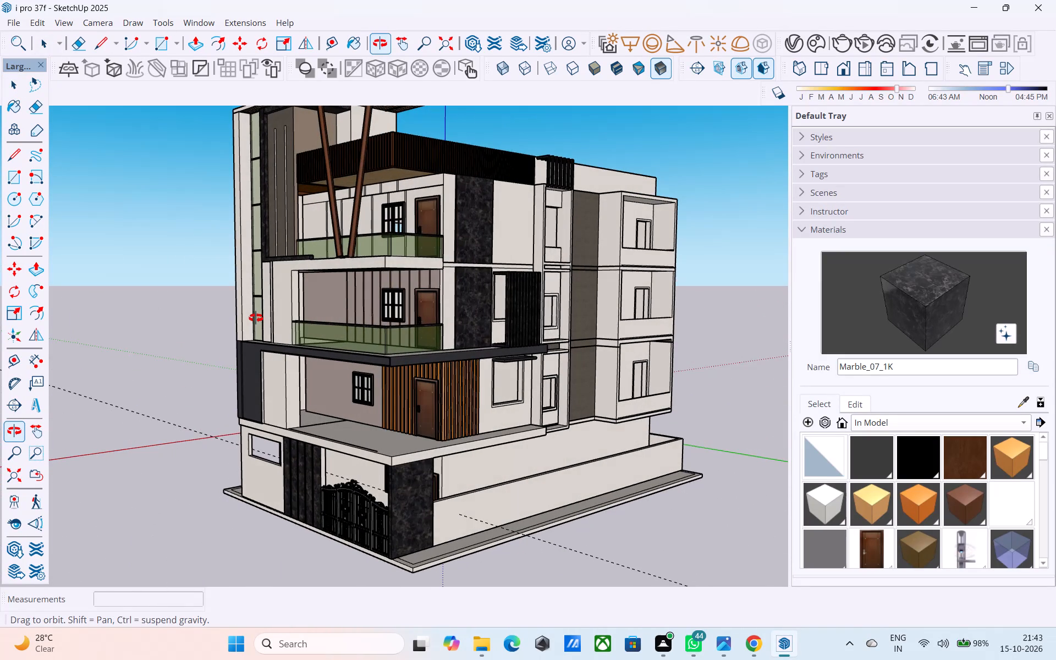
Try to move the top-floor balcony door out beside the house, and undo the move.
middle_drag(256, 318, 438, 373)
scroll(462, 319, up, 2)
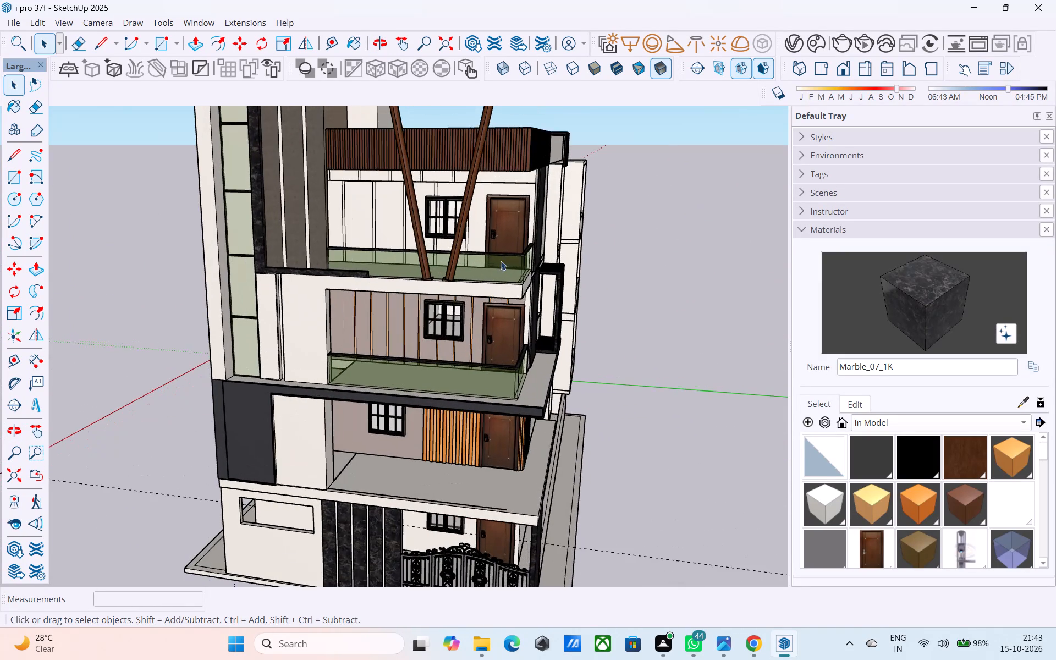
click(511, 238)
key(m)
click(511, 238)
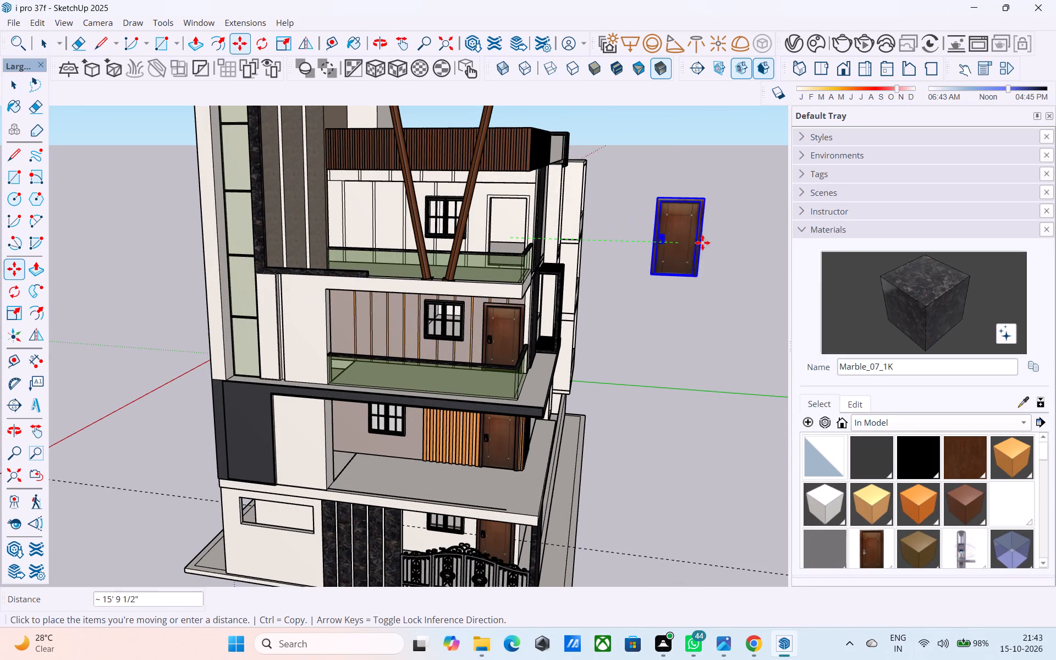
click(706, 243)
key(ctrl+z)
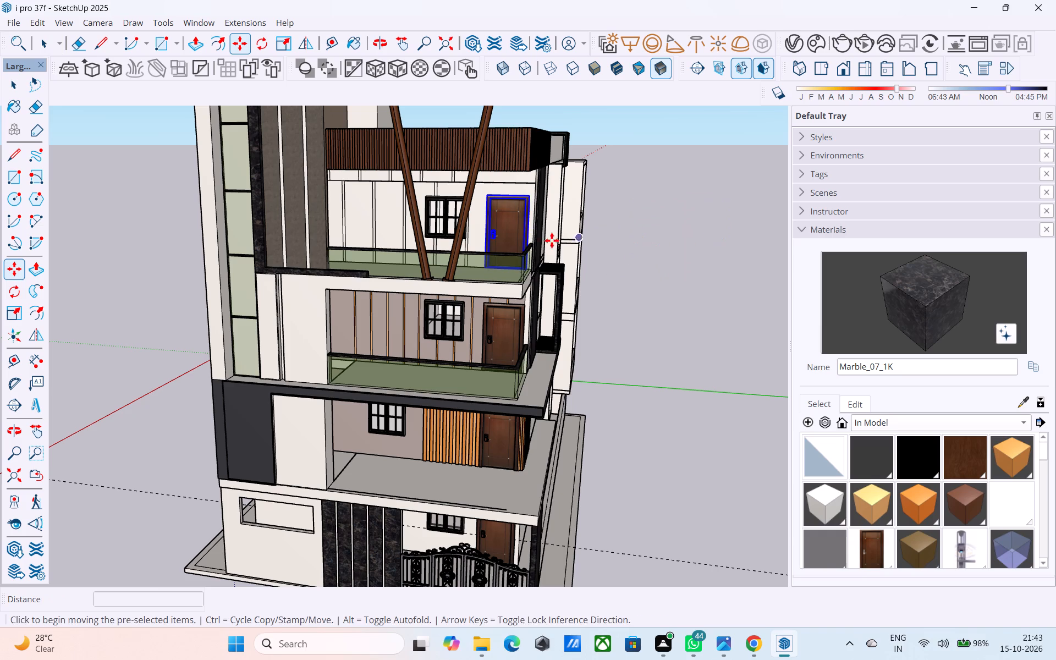
Copy the top-floor balcony door to a free spot outside the house, about 76' 6" from the original.
key(m)
click(530, 239)
click(531, 239)
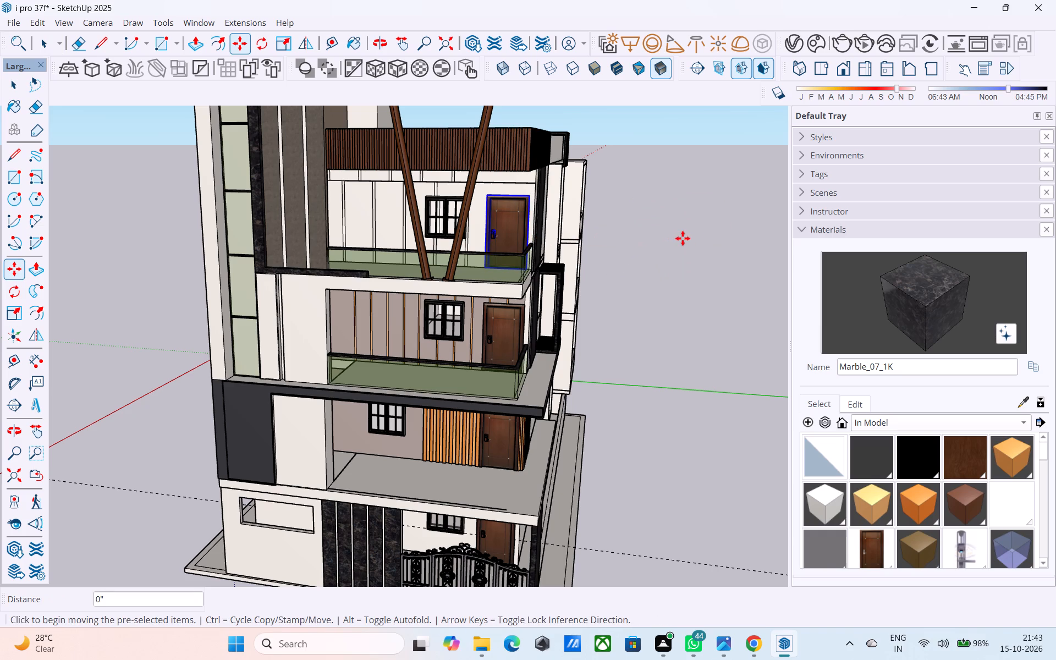
click(522, 222)
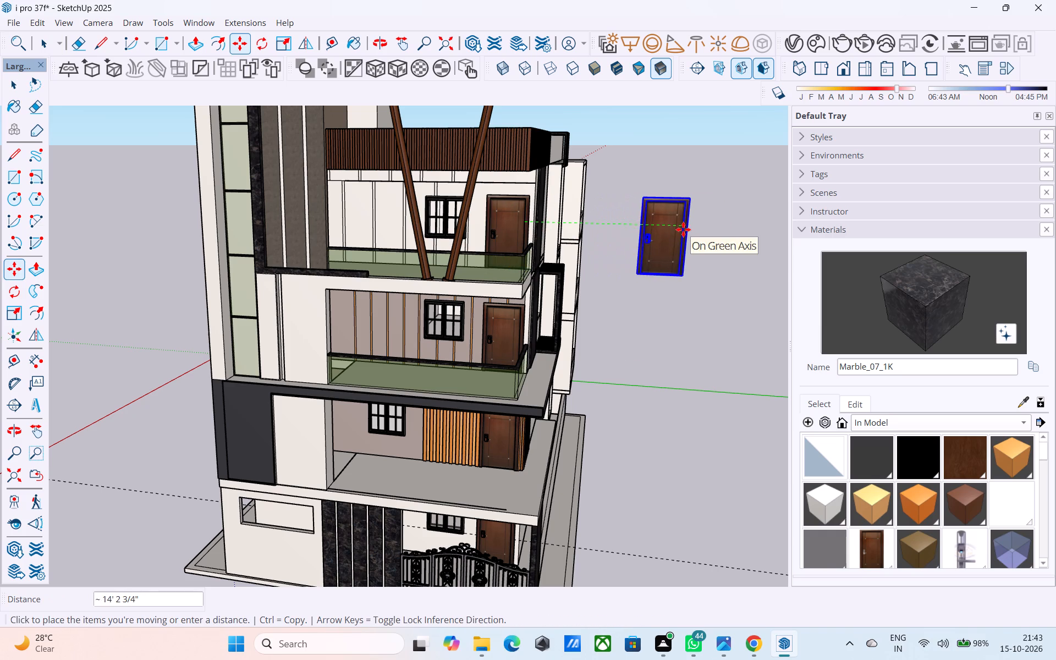
middle_drag(683, 229, 499, 224)
scroll(494, 222, down, 10)
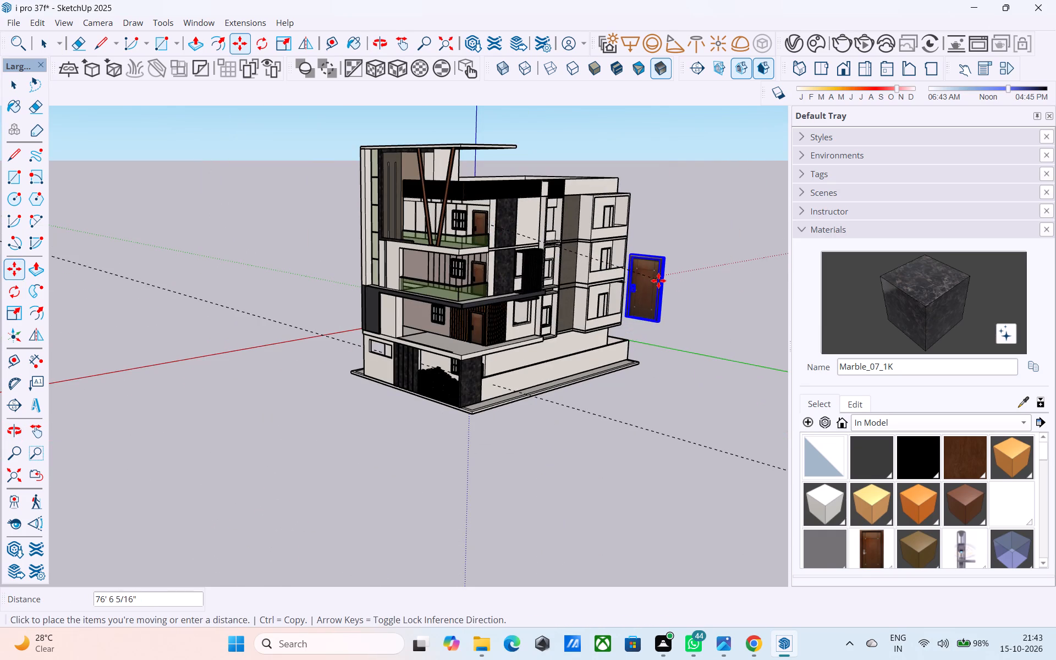
click(658, 280)
middle_drag(658, 280, 471, 284)
scroll(440, 303, down, 4)
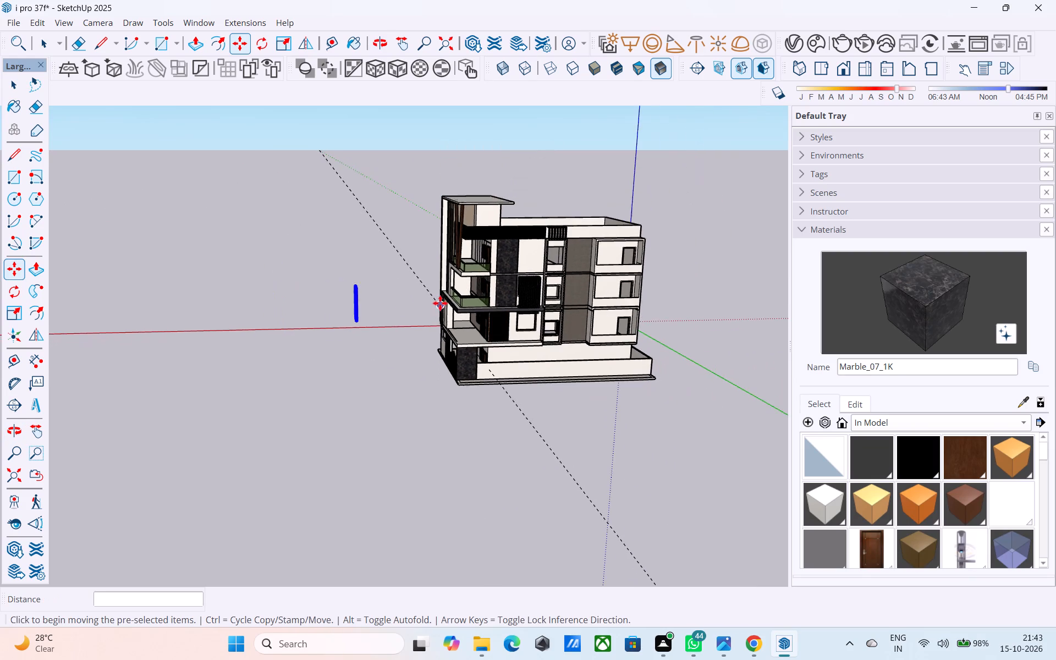
Rotate the copied door outside the house 90° horizontally so it lines up with the side facade.
middle_drag(378, 306, 350, 409)
scroll(318, 440, up, 6)
key(q)
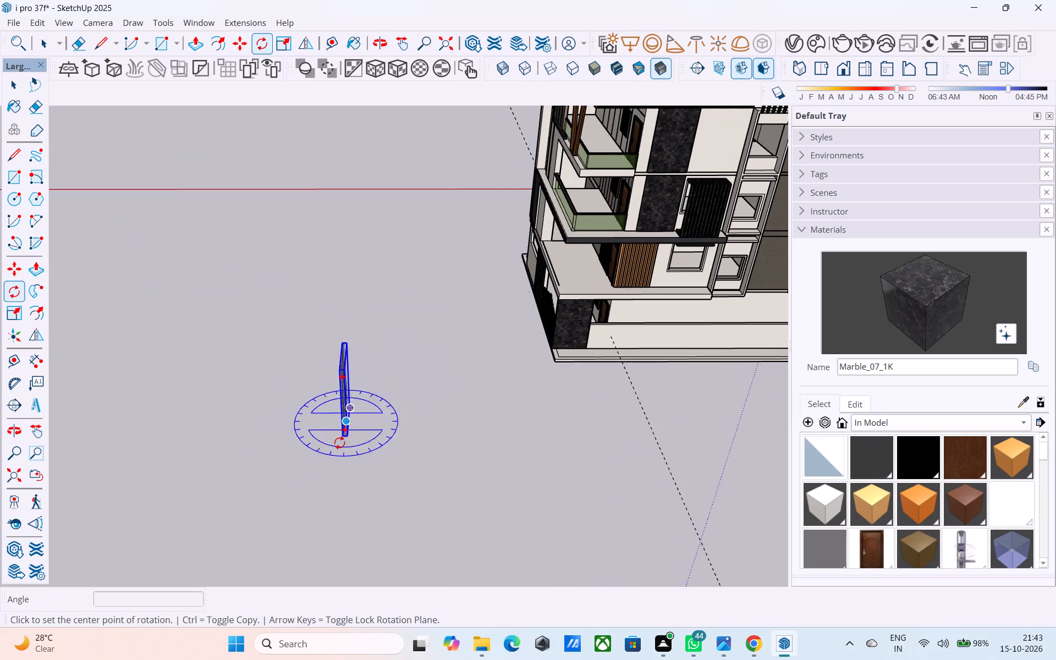
click(334, 467)
click(400, 466)
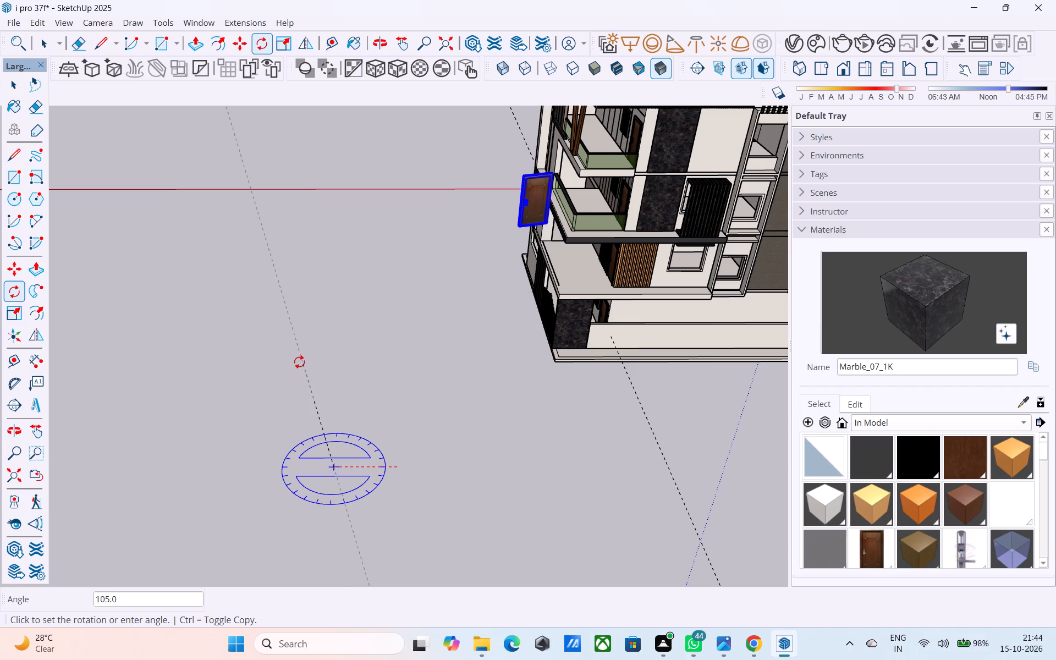
scroll(316, 354, up, 3)
scroll(316, 355, down, 1)
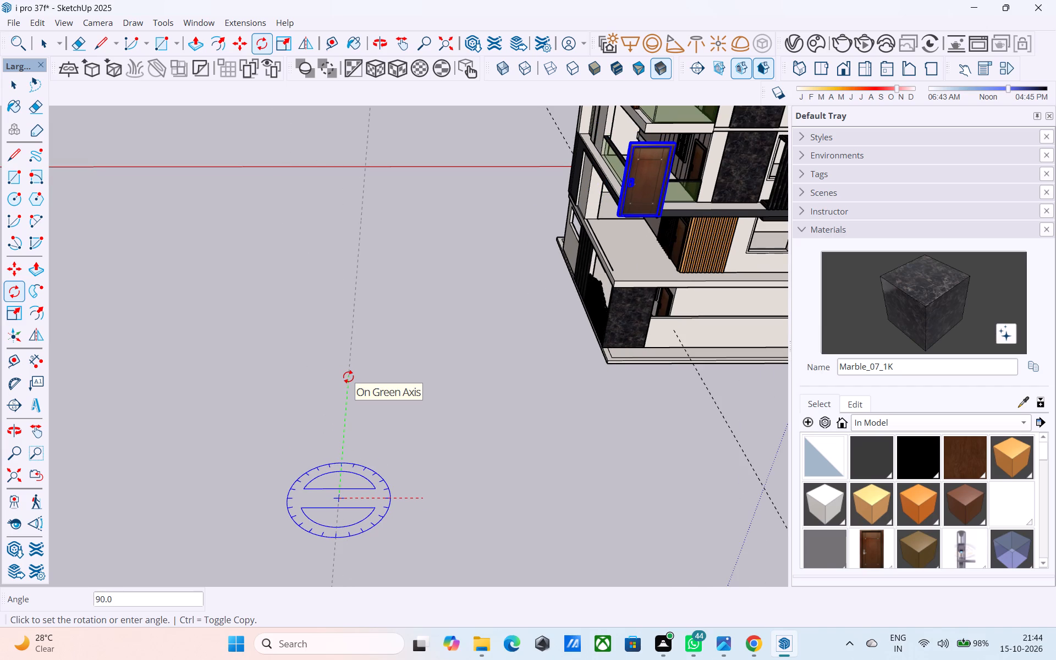
click(348, 377)
Move the rotated door about 64' 8" into the door opening of the top-floor recess at the side facade's far end.
key(m)
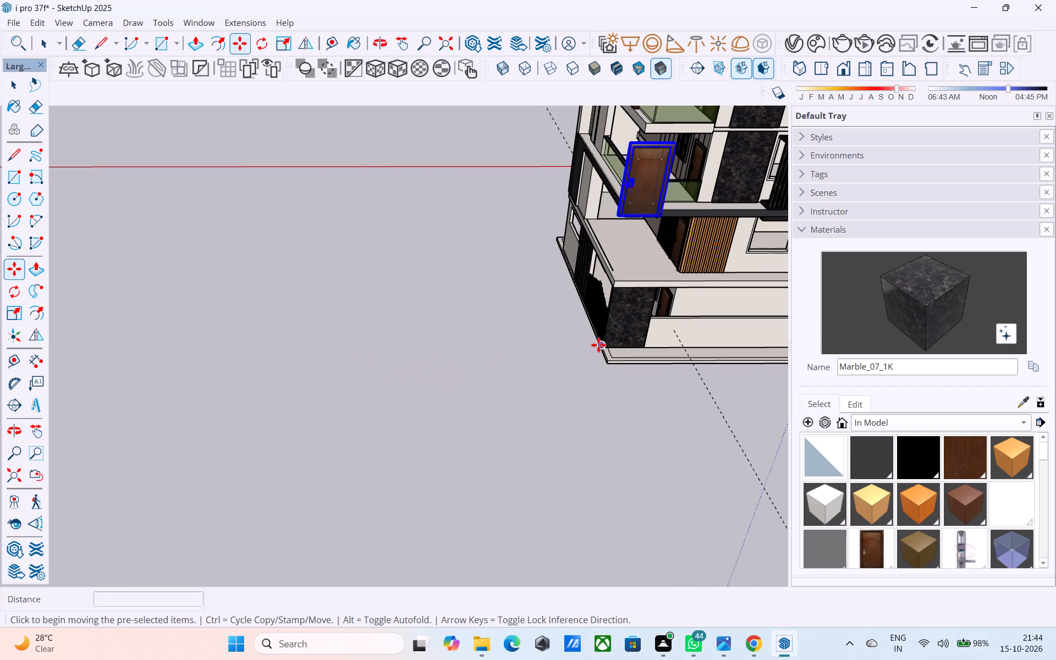
shift+middle_drag(598, 345, 322, 346)
scroll(353, 268, up, 6)
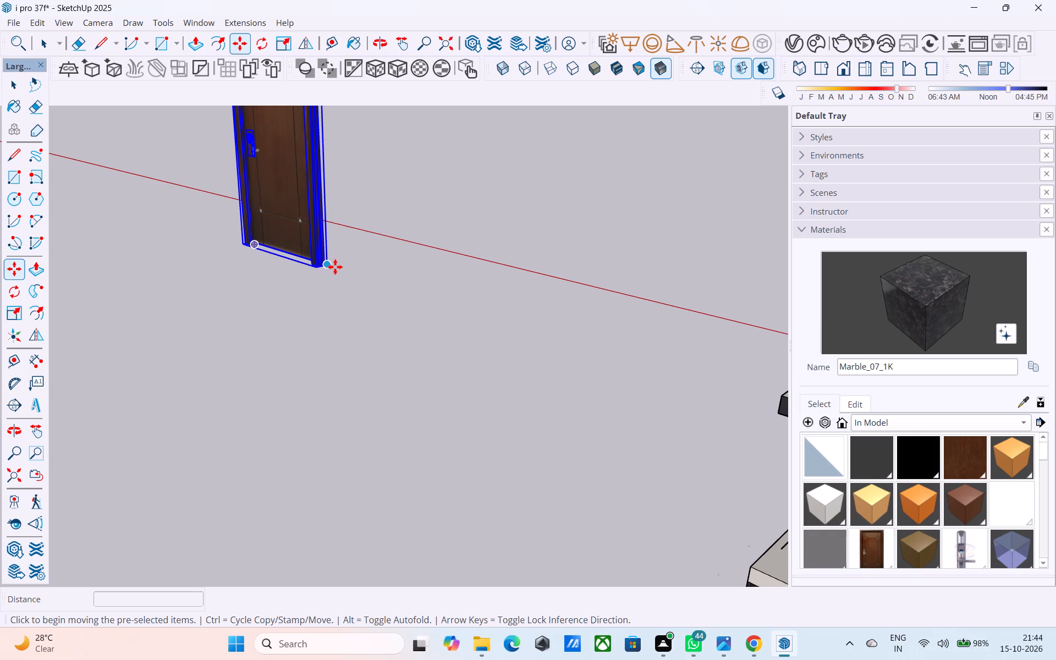
click(334, 266)
scroll(334, 265, down, 13)
shift+middle_drag(661, 386, 510, 334)
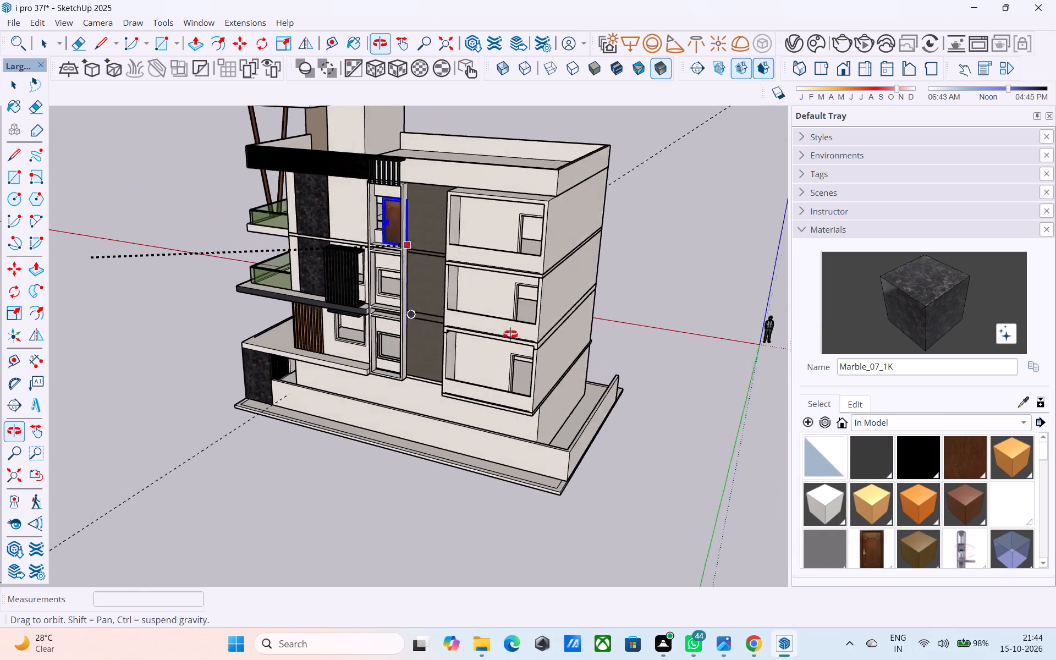
shift+middle_drag(510, 334, 515, 334)
scroll(540, 283, up, 3)
middle_drag(548, 276, 567, 353)
scroll(571, 332, up, 14)
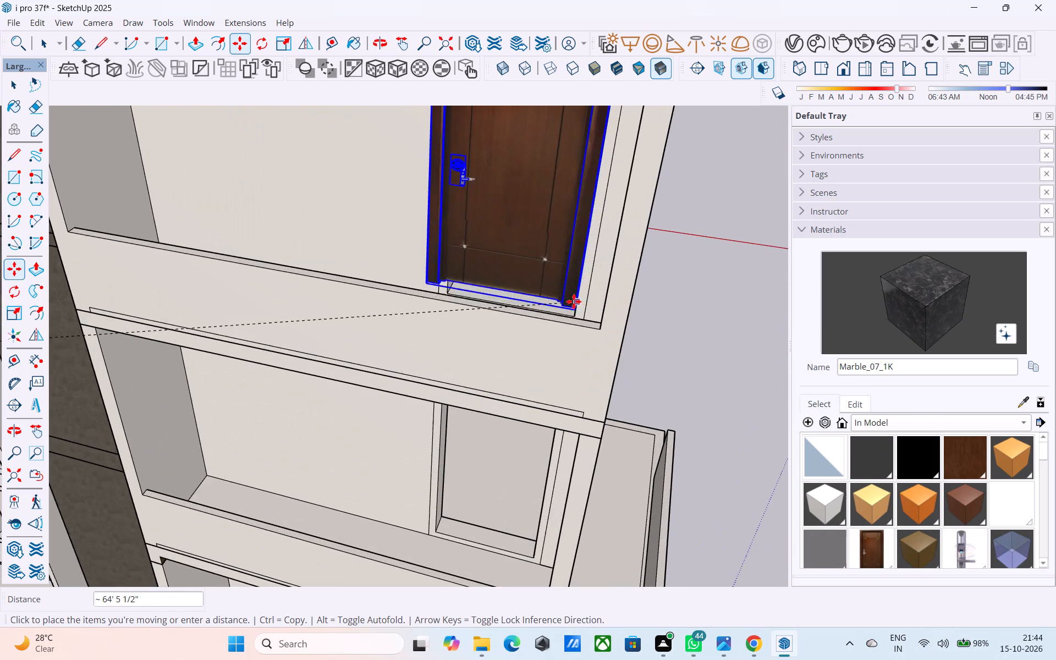
middle_drag(581, 312, 601, 367)
scroll(601, 367, up, 9)
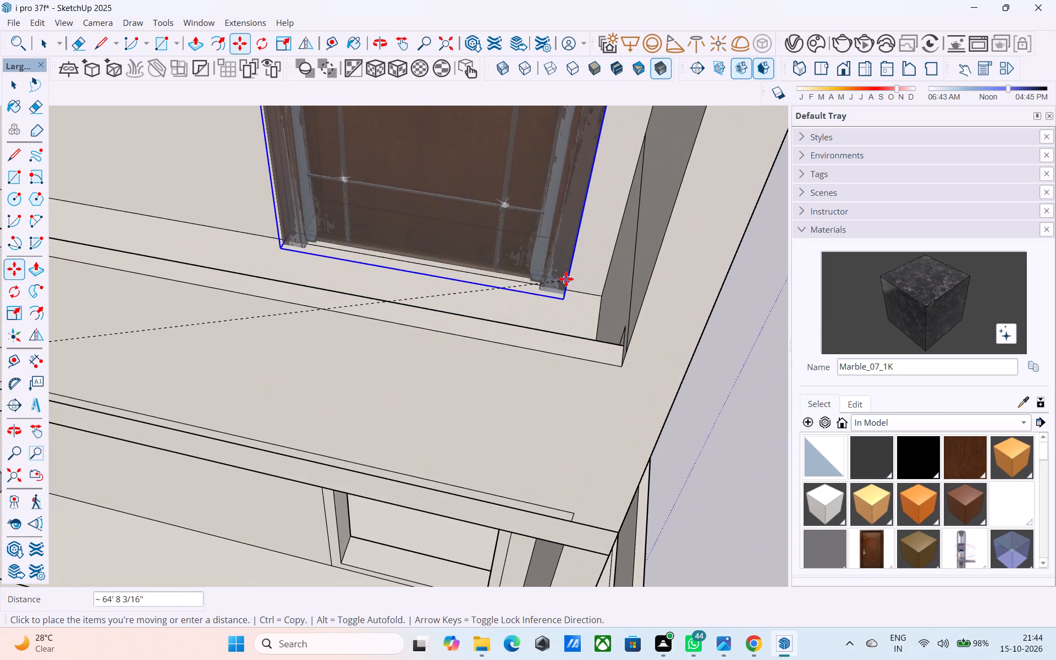
click(570, 285)
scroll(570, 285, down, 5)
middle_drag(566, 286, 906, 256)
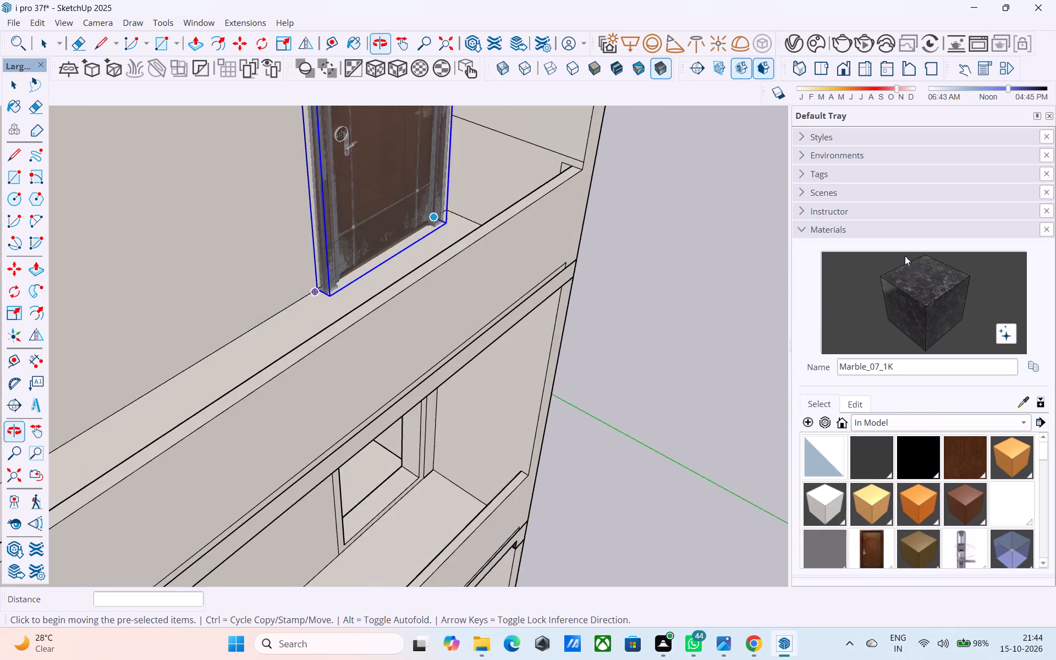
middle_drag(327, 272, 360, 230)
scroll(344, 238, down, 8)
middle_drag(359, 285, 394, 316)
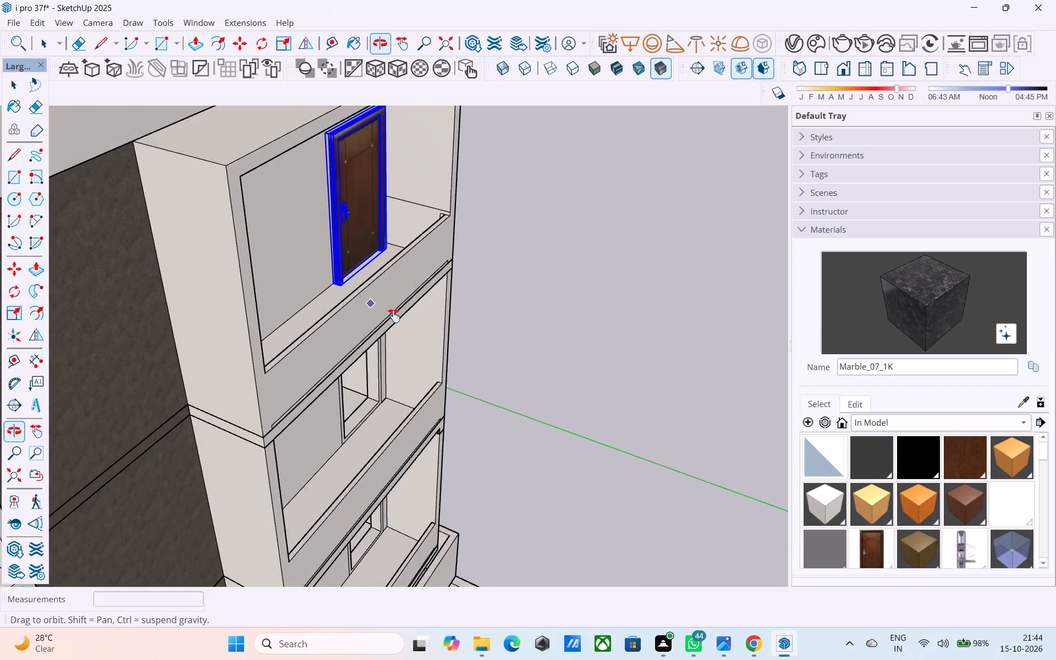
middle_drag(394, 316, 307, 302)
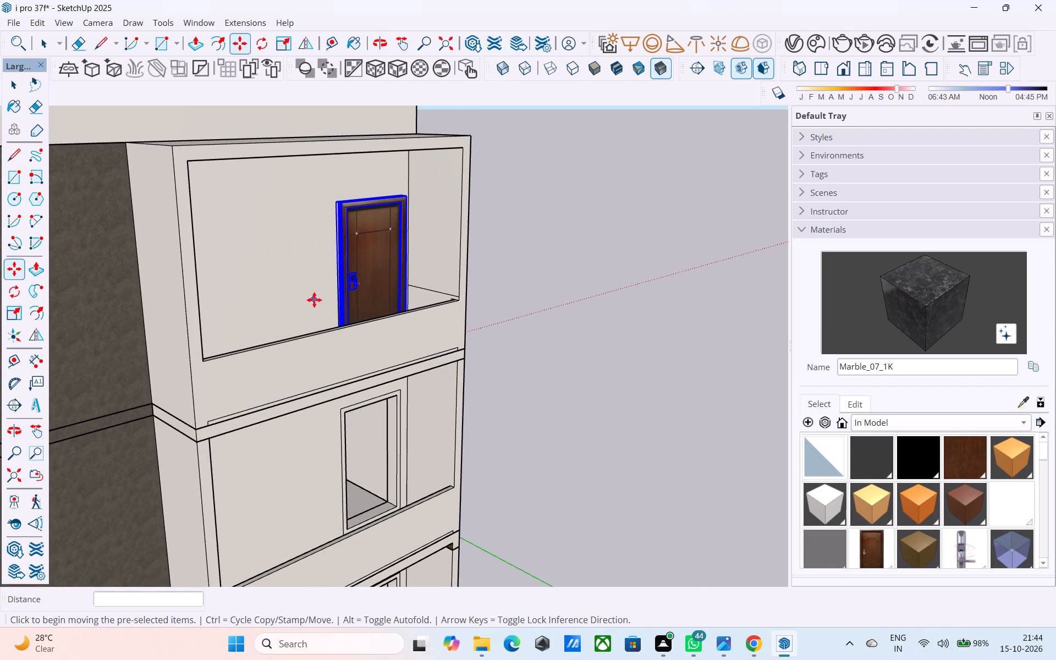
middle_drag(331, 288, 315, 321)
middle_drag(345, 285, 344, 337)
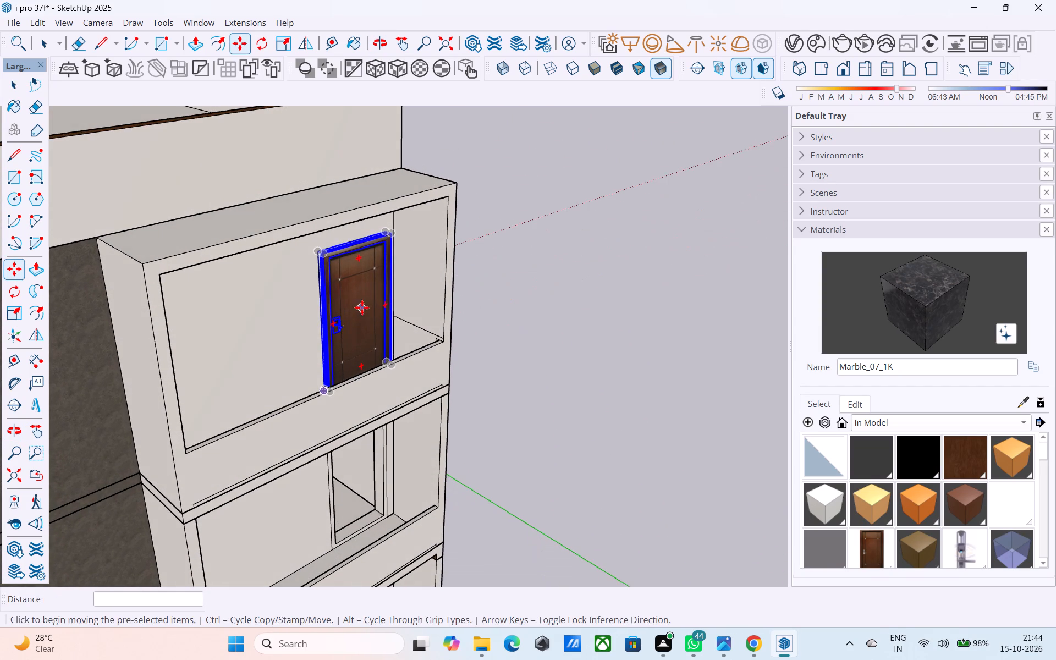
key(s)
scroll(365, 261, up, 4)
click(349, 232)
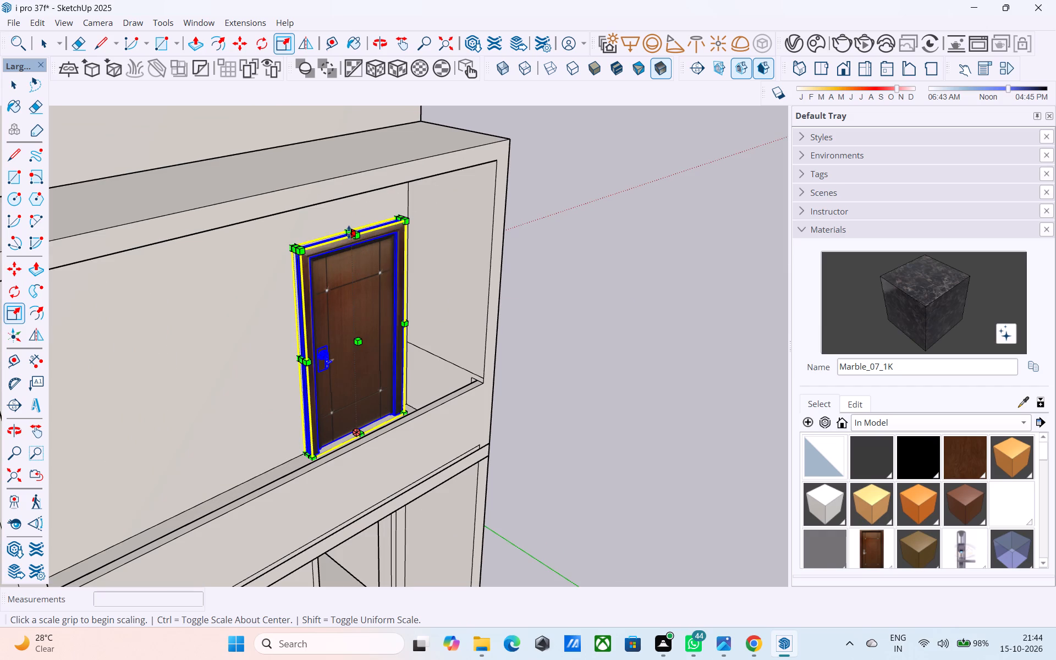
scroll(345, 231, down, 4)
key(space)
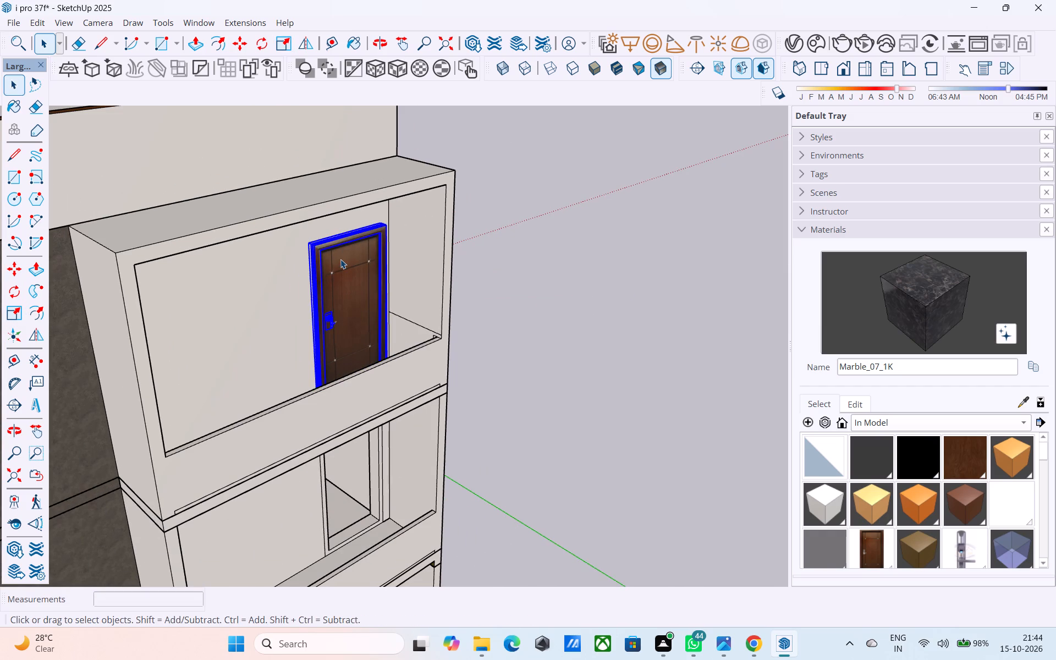
Copy the fitted door about 10' down into the matching opening in the recess one floor below.
key(m)
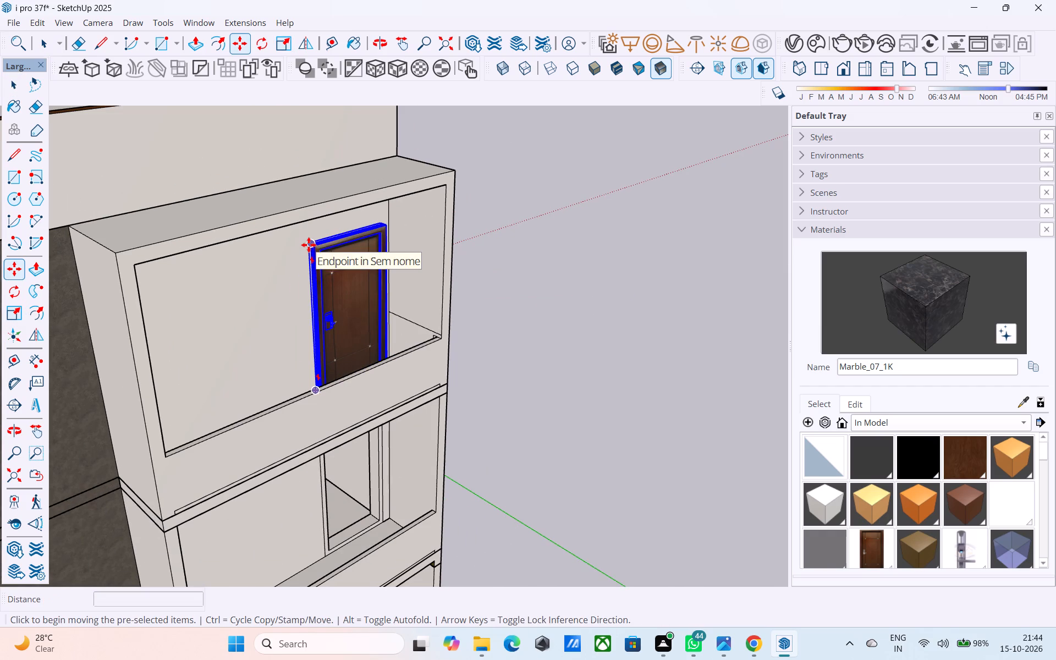
click(309, 245)
shift+middle_drag(366, 419, 331, 224)
scroll(316, 240, up, 5)
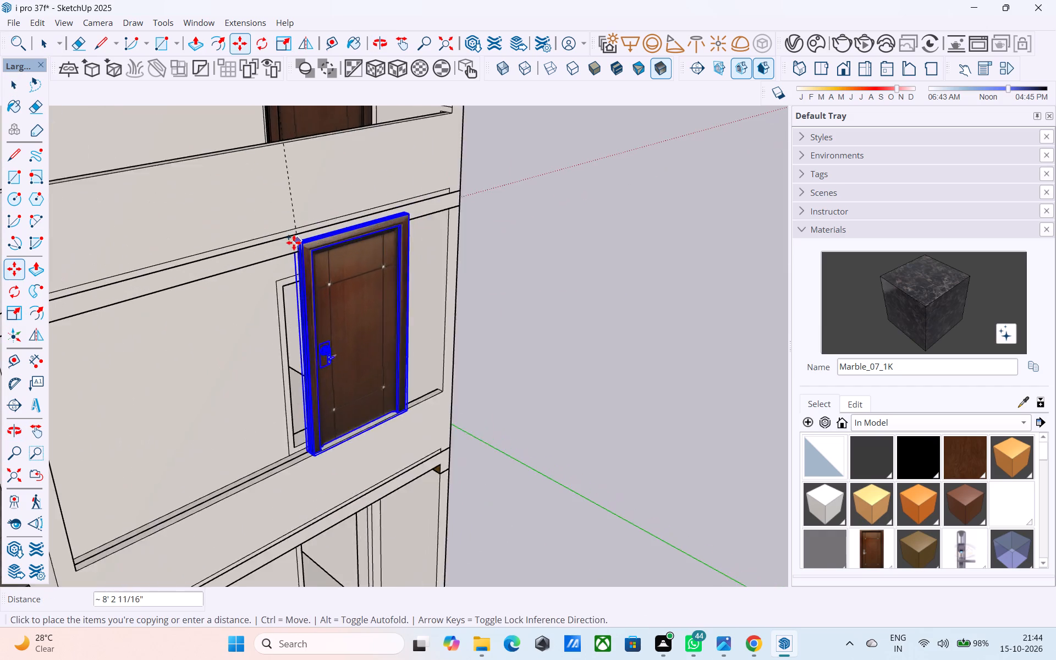
scroll(294, 243, up, 2)
click(269, 296)
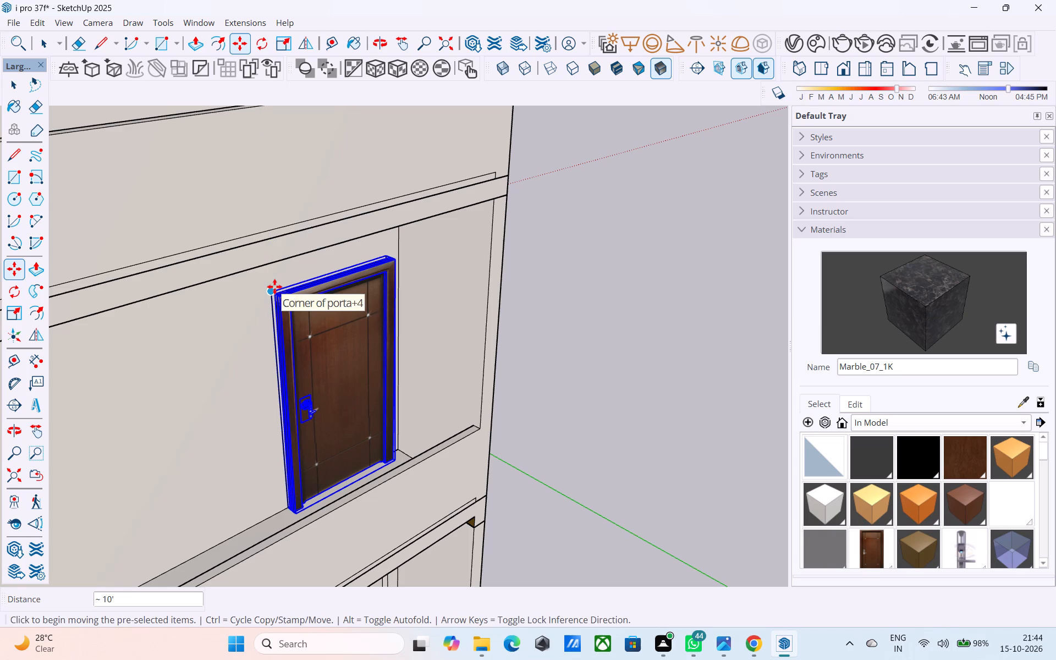
click(274, 287)
Copy that door 11' down into the matching opening in the lowest recess of the side facade.
key(m)
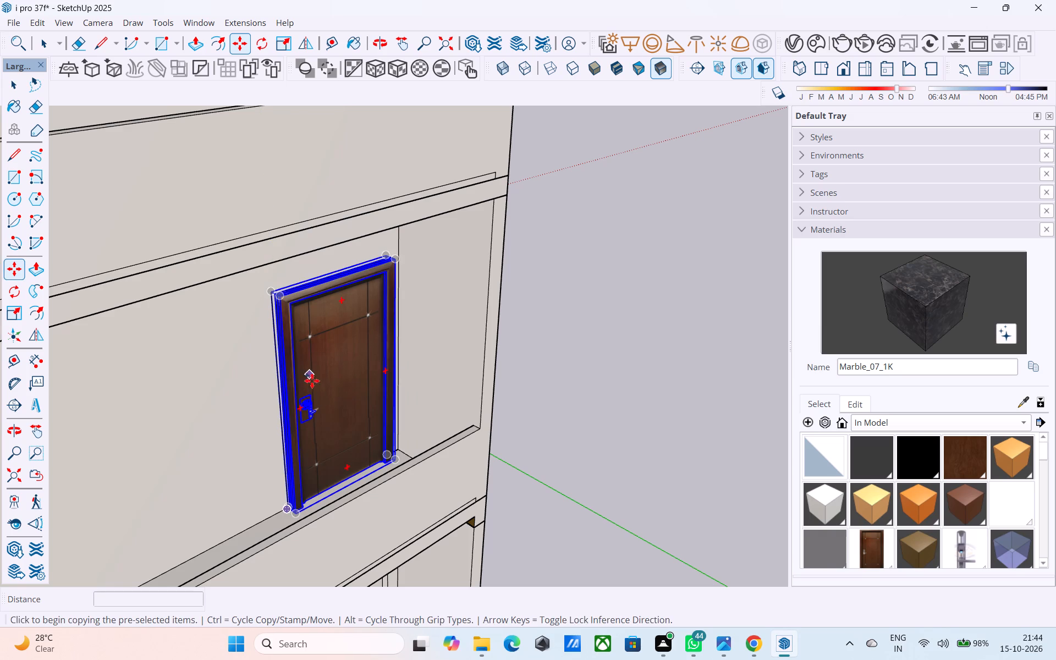
click(271, 289)
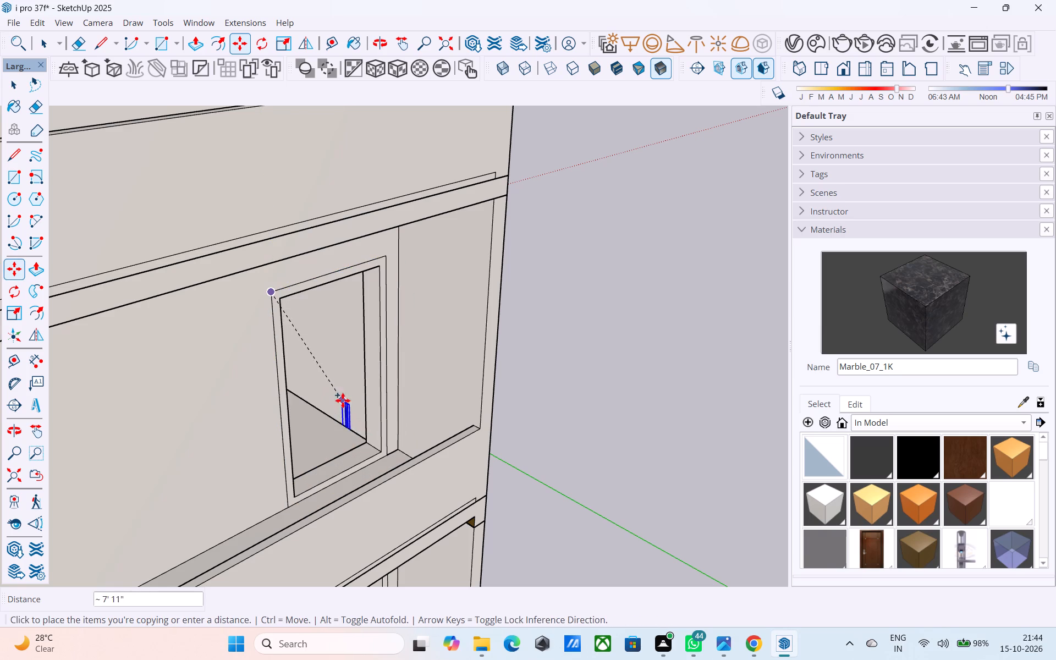
shift+middle_drag(367, 430, 339, 125)
scroll(279, 342, up, 3)
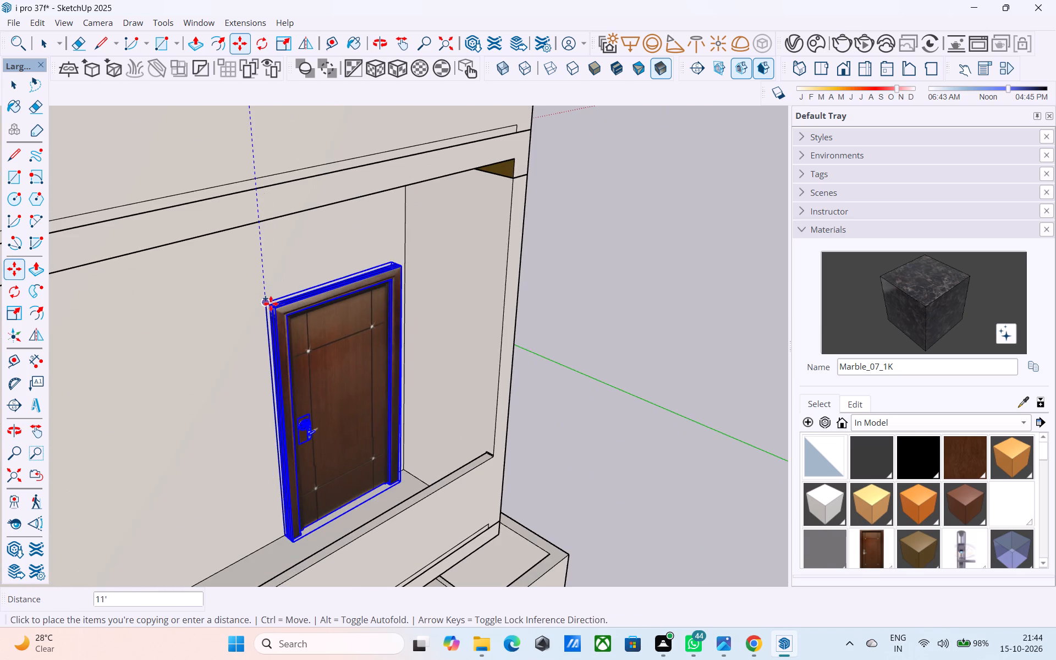
click(271, 304)
scroll(271, 298, down, 19)
key(space)
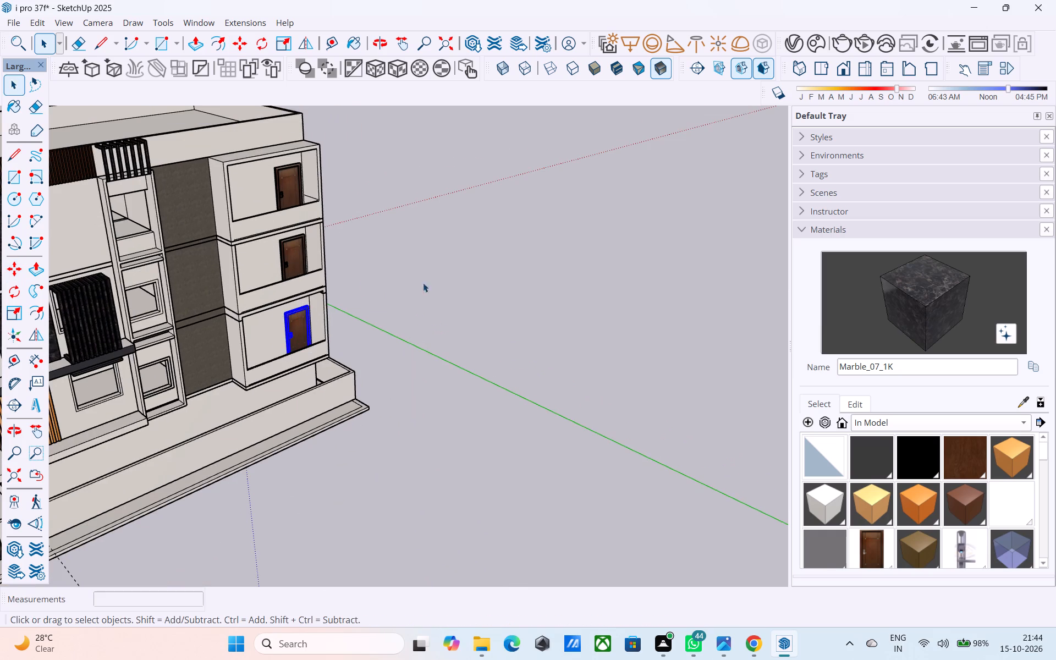
click(434, 272)
Save the house model.
scroll(312, 261, down, 6)
middle_drag(293, 288, 153, 194)
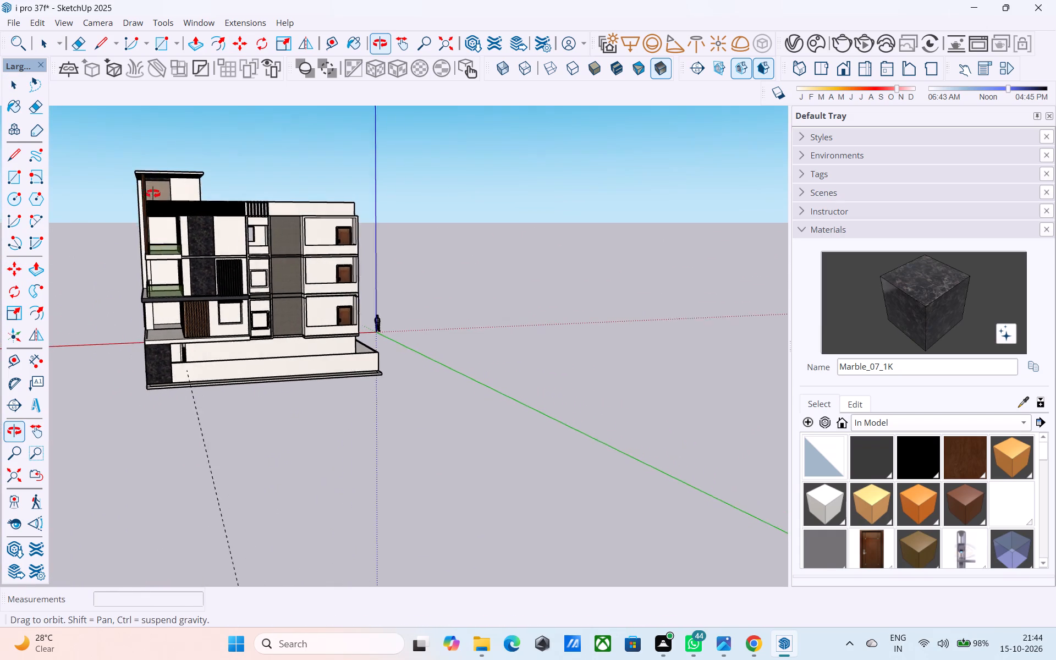
middle_drag(153, 194, 158, 190)
key(ctrl+s)
Examine the opposite side facade and the front elevation with its balconies.
middle_drag(206, 272, 232, 279)
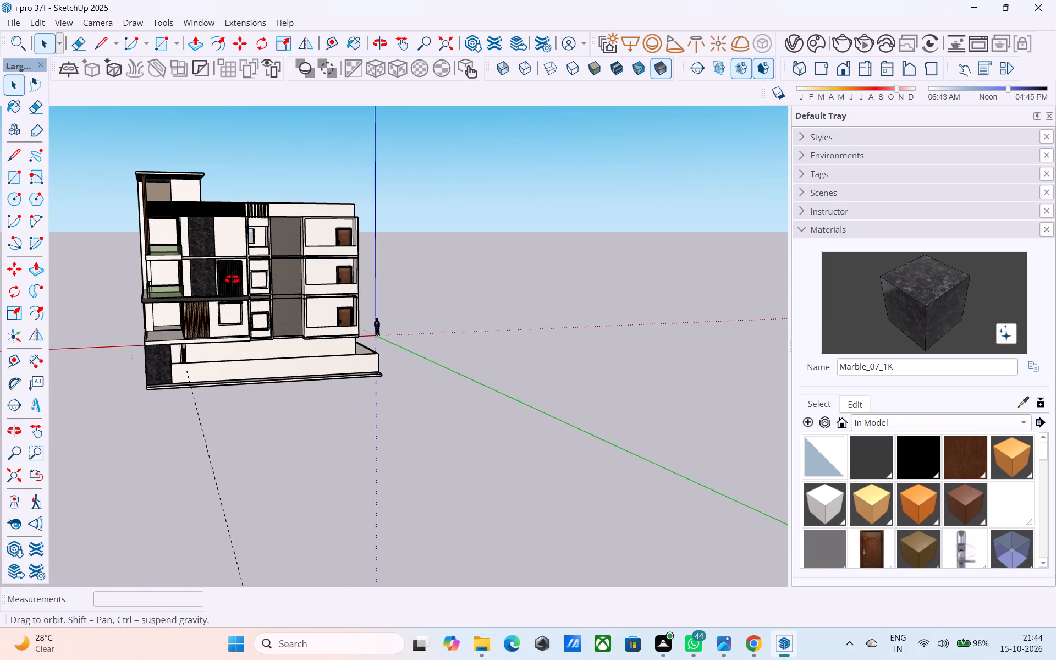
middle_drag(232, 279, 569, 289)
middle_drag(228, 308, 636, 292)
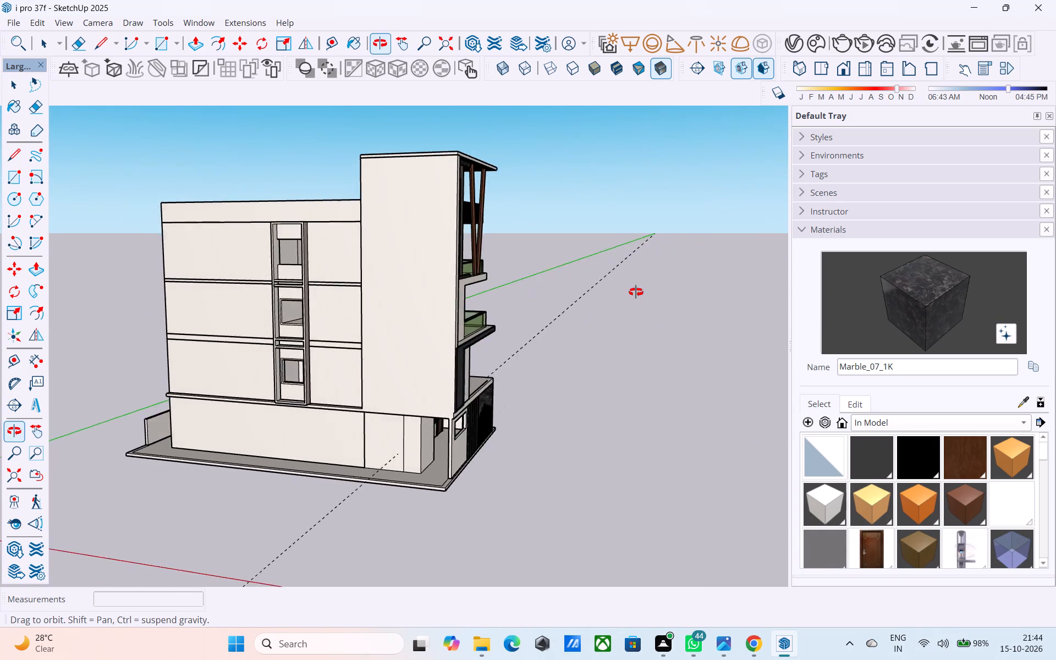
middle_drag(636, 292, 383, 262)
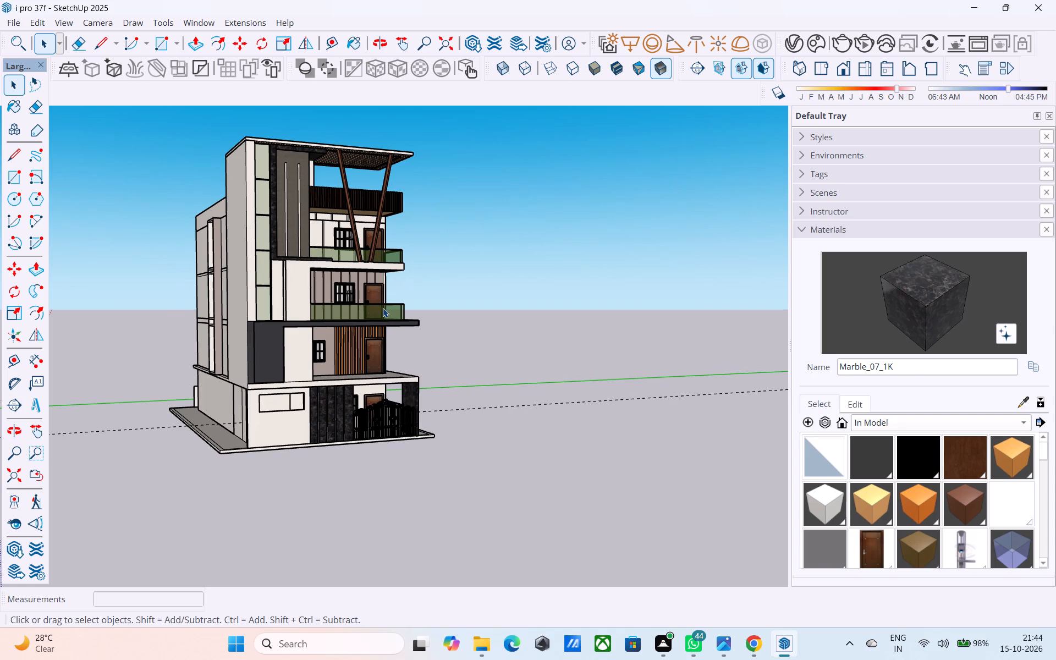
middle_drag(383, 308, 185, 321)
scroll(339, 265, up, 3)
middle_drag(354, 256, 326, 271)
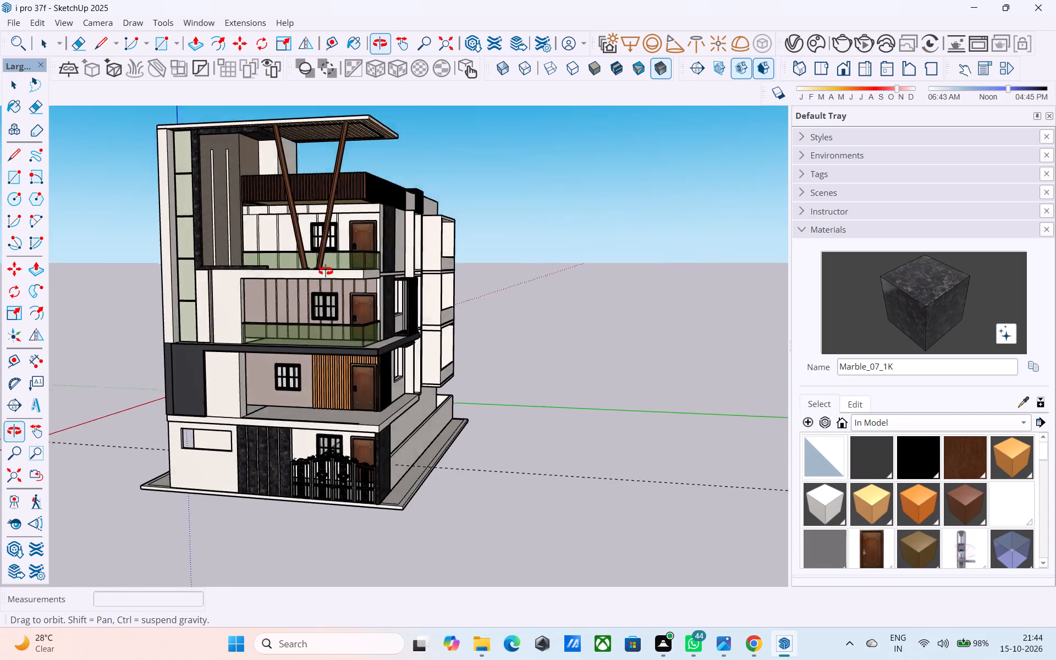
middle_drag(326, 271, 268, 269)
scroll(238, 244, up, 5)
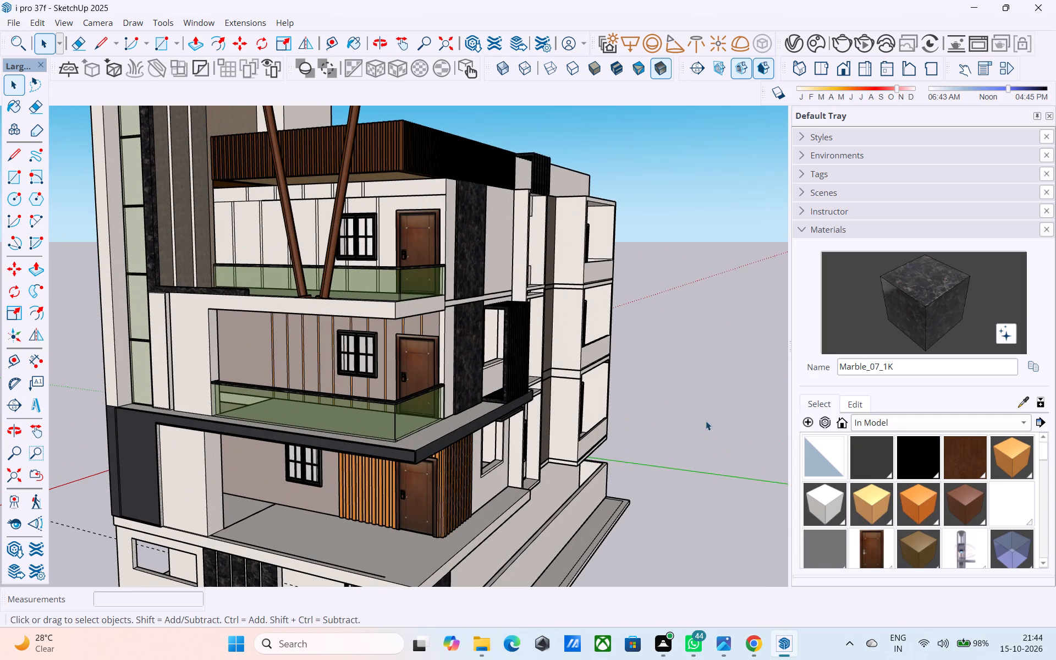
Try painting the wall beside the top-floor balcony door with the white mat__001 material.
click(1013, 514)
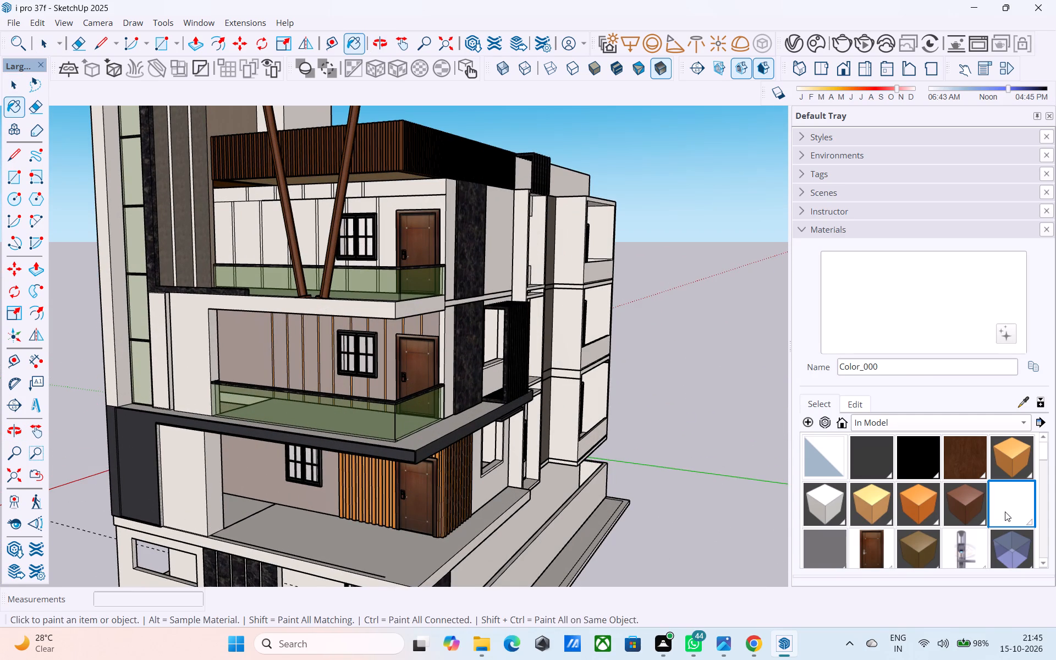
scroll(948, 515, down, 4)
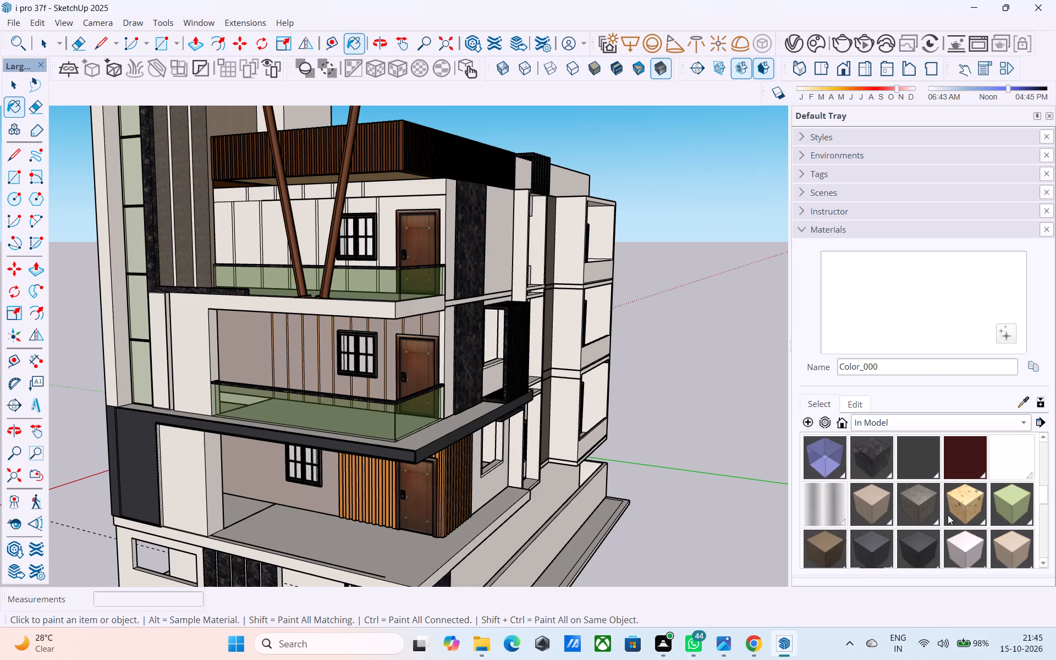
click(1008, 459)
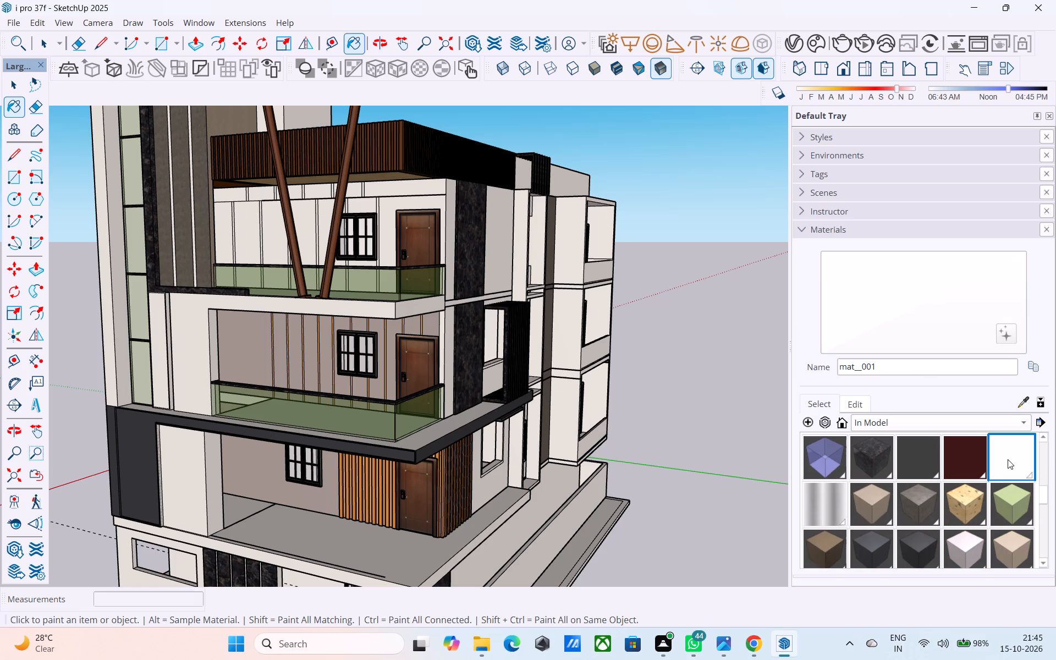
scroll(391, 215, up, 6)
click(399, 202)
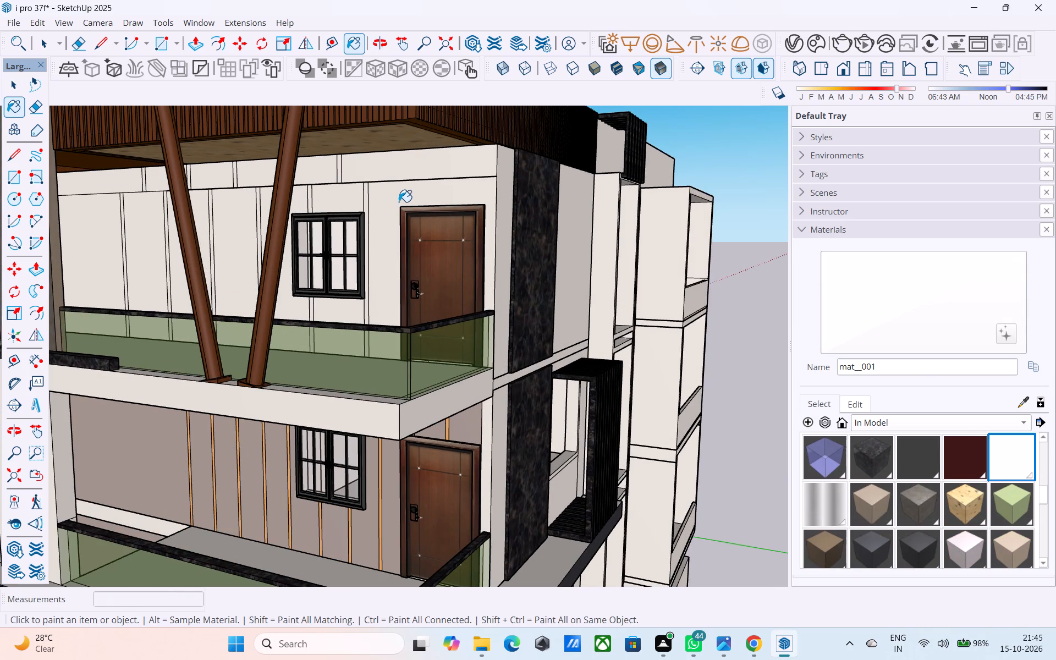
Paint the wall around the top-floor balcony door with the ThomThom - Complexion1 material.
scroll(908, 465, up, 1)
scroll(888, 532, down, 2)
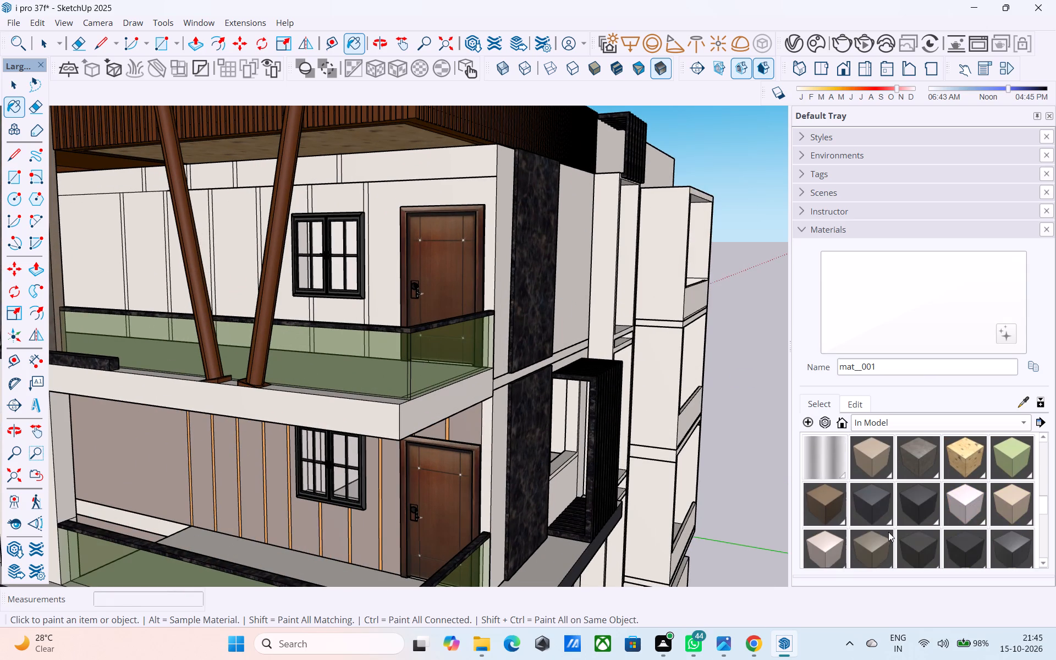
click(977, 500)
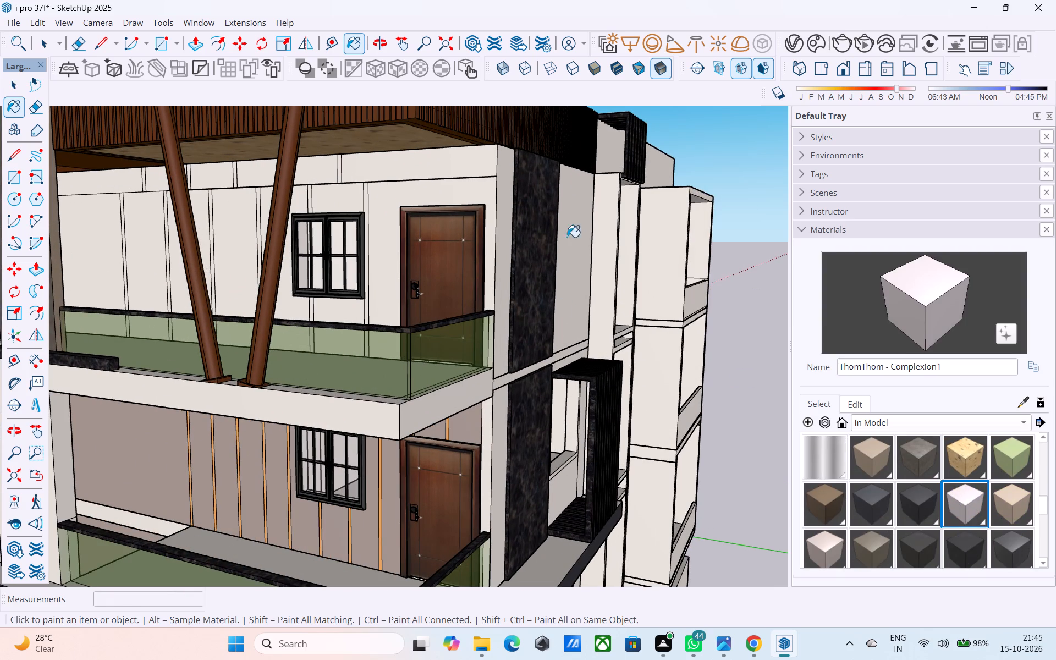
click(416, 178)
click(410, 188)
scroll(412, 191, down, 4)
middle_drag(416, 208, 433, 226)
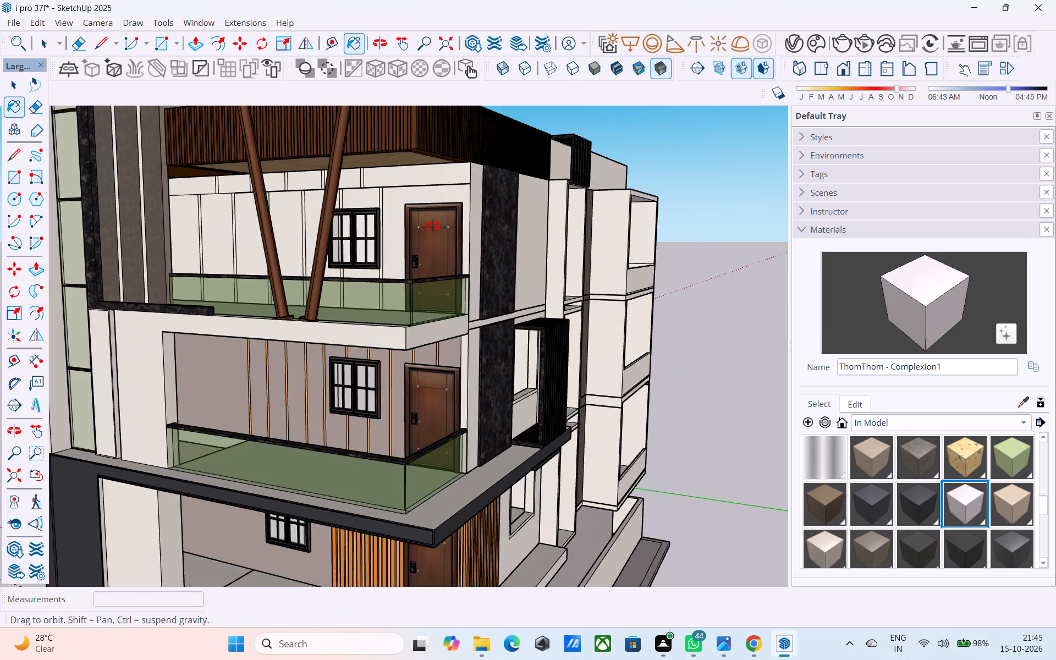
middle_drag(433, 226, 506, 272)
key(space)
click(651, 267)
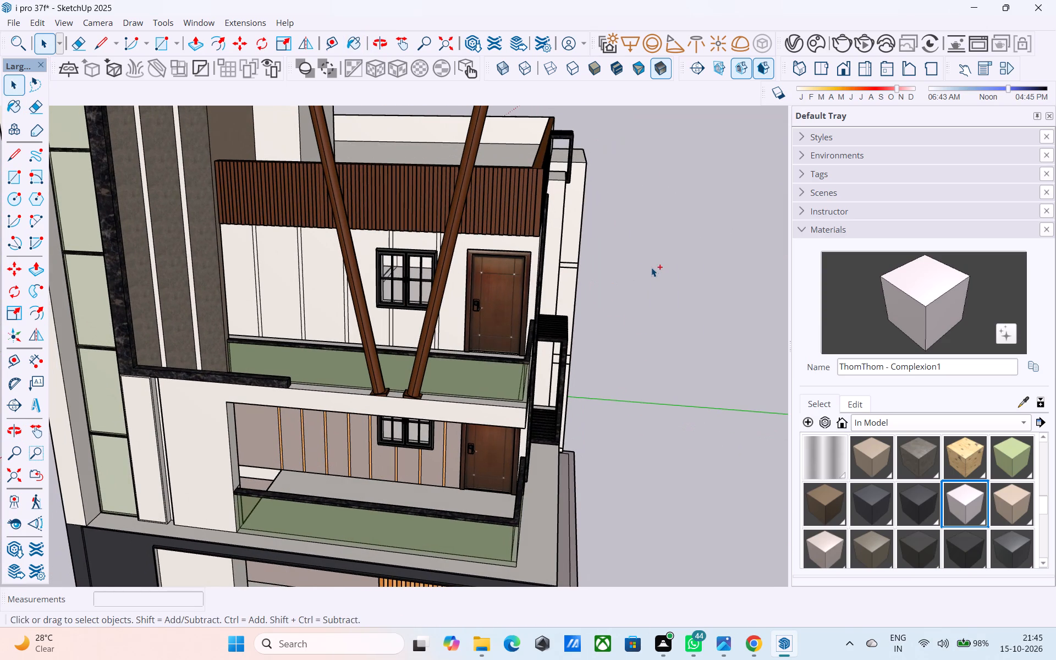
Save the house model.
key(ctrl+s)
key(space)
Examine the house's side and front facades, the roof canopy's slatted underside and the top-floor balcony.
scroll(630, 269, down, 3)
middle_drag(625, 274, 276, 346)
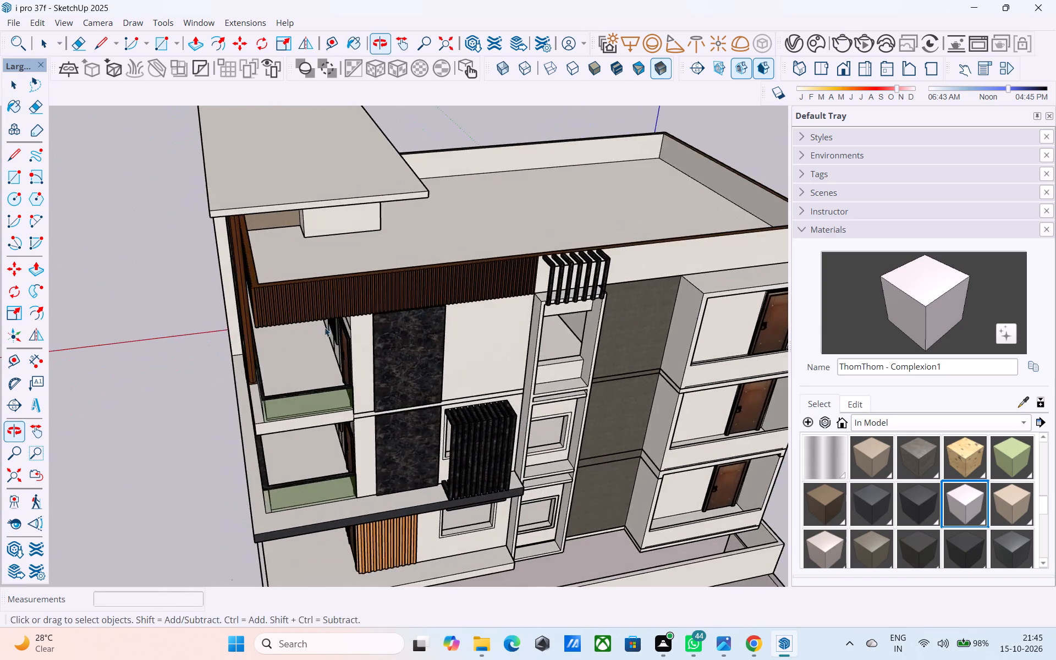
middle_drag(614, 267, 400, 251)
scroll(406, 244, down, 4)
middle_drag(363, 283, 687, 212)
middle_drag(367, 276, 707, 227)
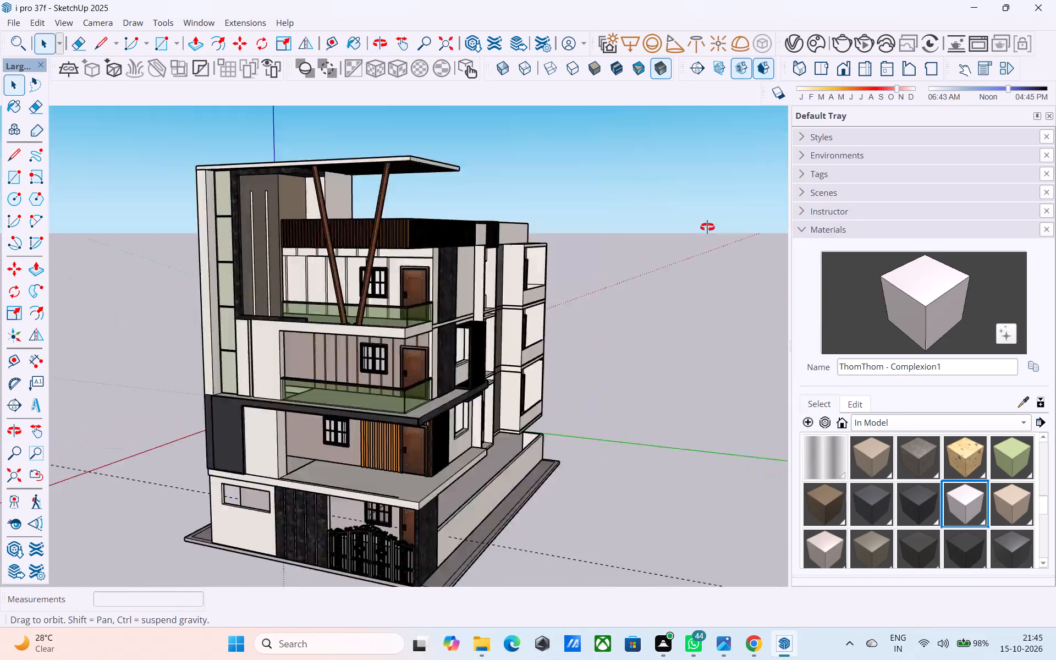
middle_drag(707, 227, 822, 217)
middle_drag(399, 262, 301, 289)
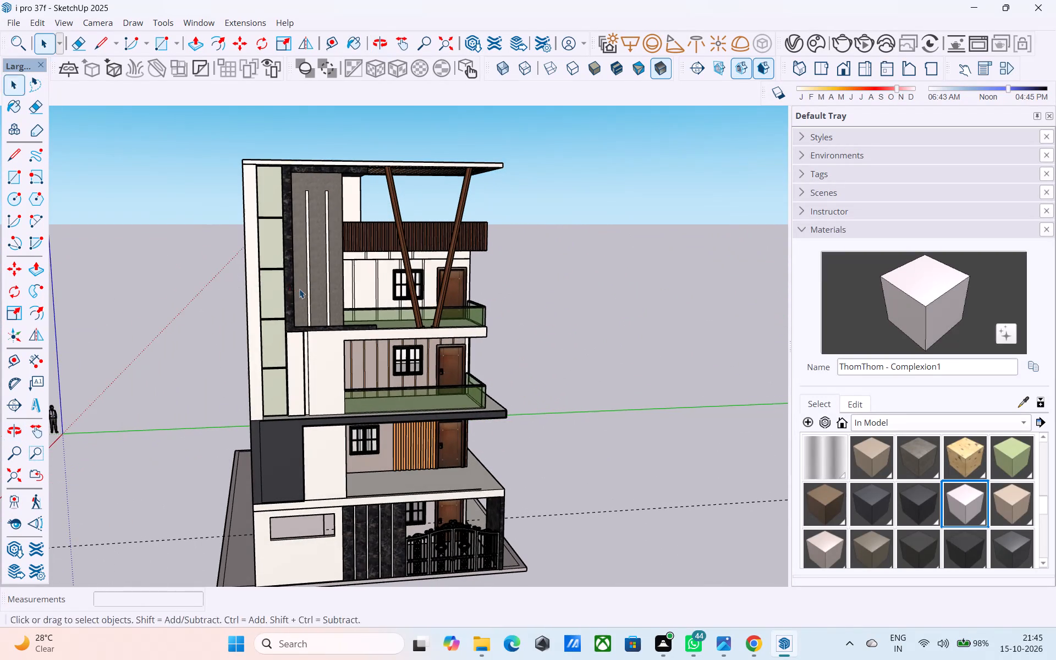
middle_drag(299, 289, 231, 147)
scroll(237, 136, up, 3)
scroll(244, 207, down, 8)
scroll(288, 228, up, 8)
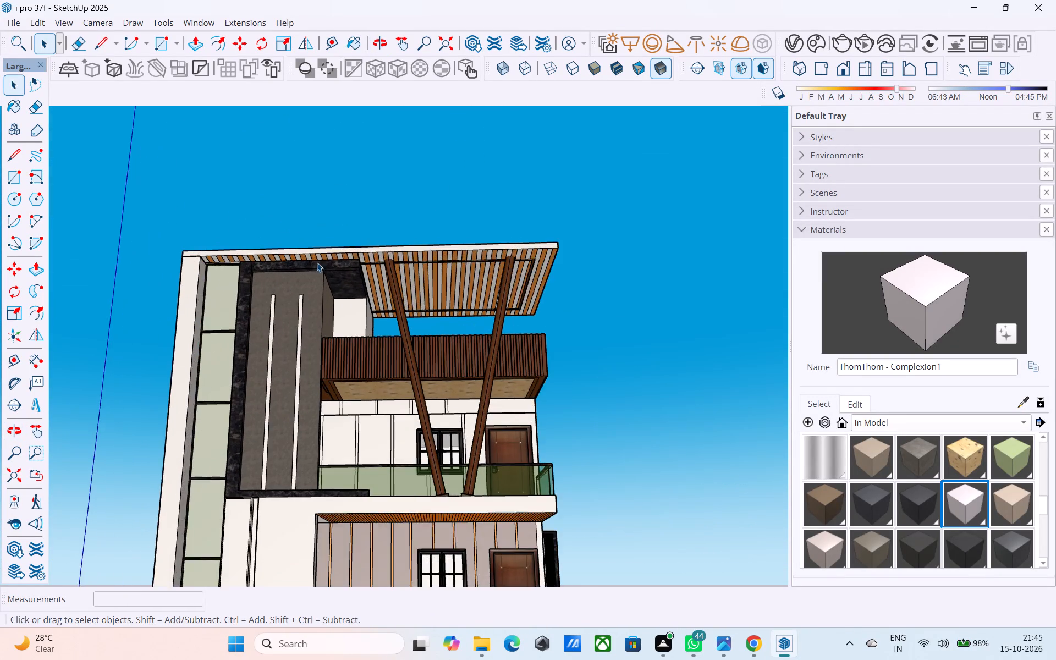
scroll(343, 321, up, 1)
middle_drag(343, 321, 251, 286)
middle_drag(252, 306, 234, 399)
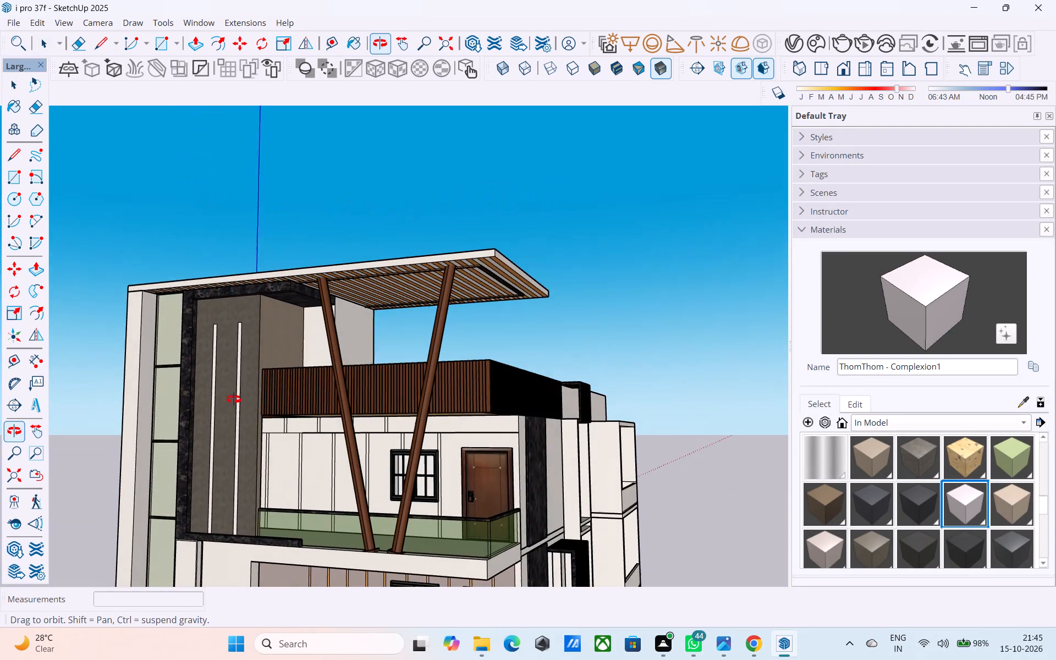
middle_drag(234, 399, 234, 399)
middle_drag(234, 399, 320, 455)
middle_drag(321, 455, 309, 369)
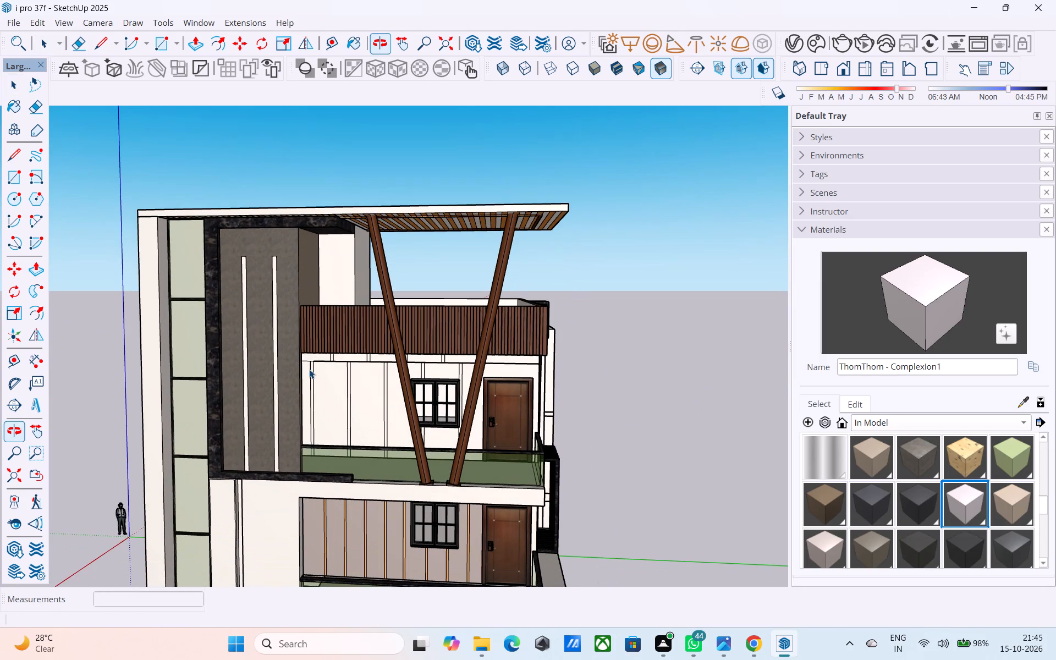
Save the house model.
key(ctrl+s)
key(space)
Inspect the house from all sides, including the front floors, rear walls and stacked window openings on both side facades.
scroll(320, 361, down, 11)
middle_drag(364, 448, 395, 390)
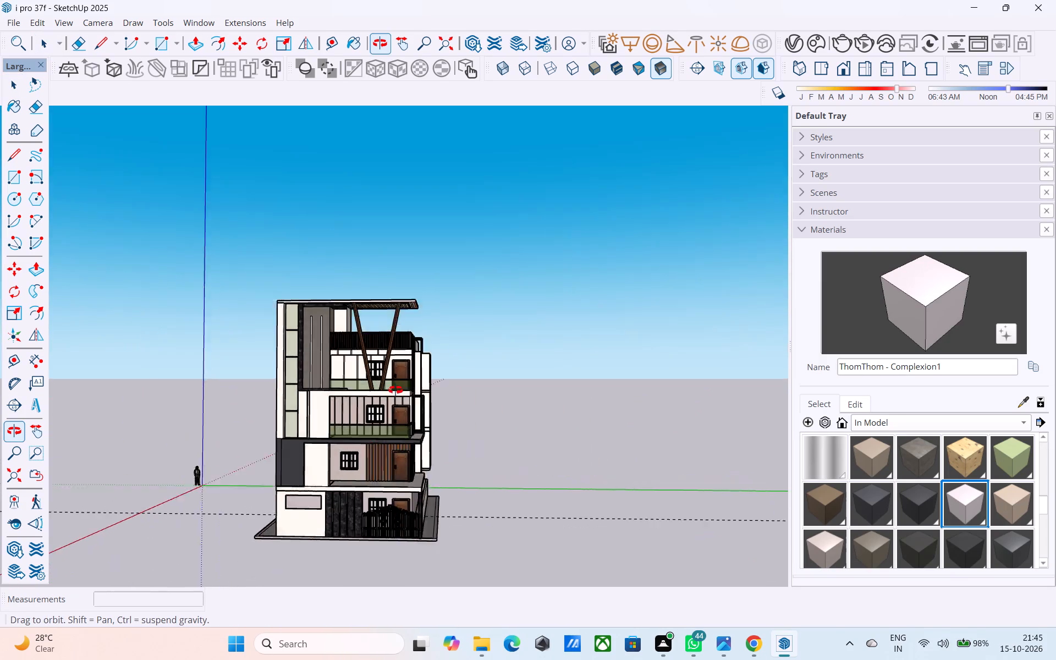
middle_drag(395, 390, 322, 381)
scroll(310, 341, down, 3)
middle_drag(335, 480, 393, 508)
scroll(394, 476, up, 9)
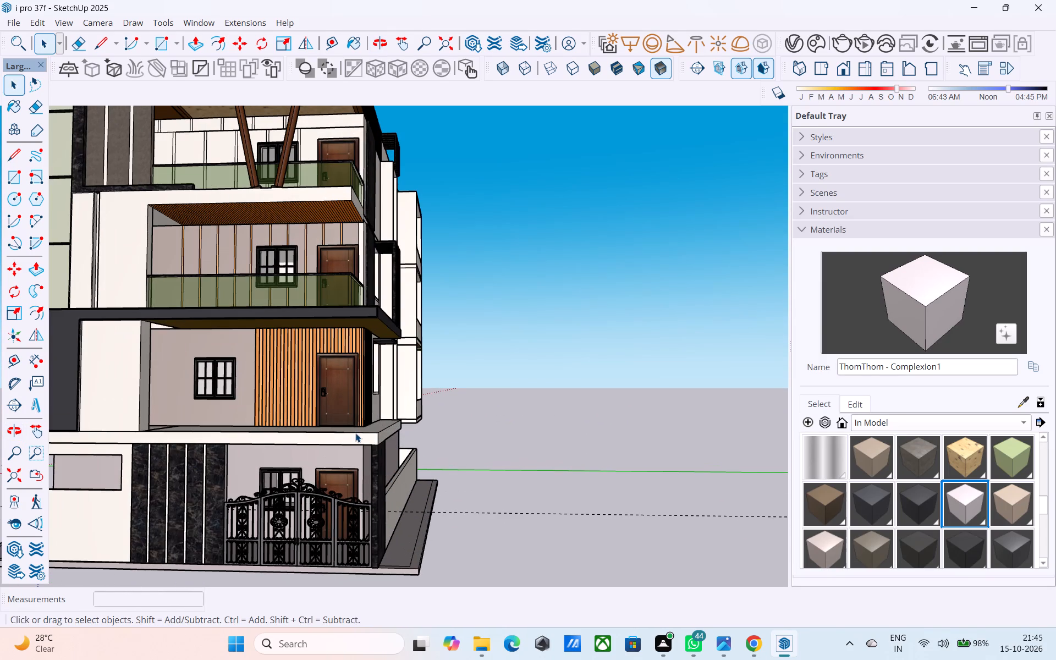
middle_drag(350, 430, 44, 450)
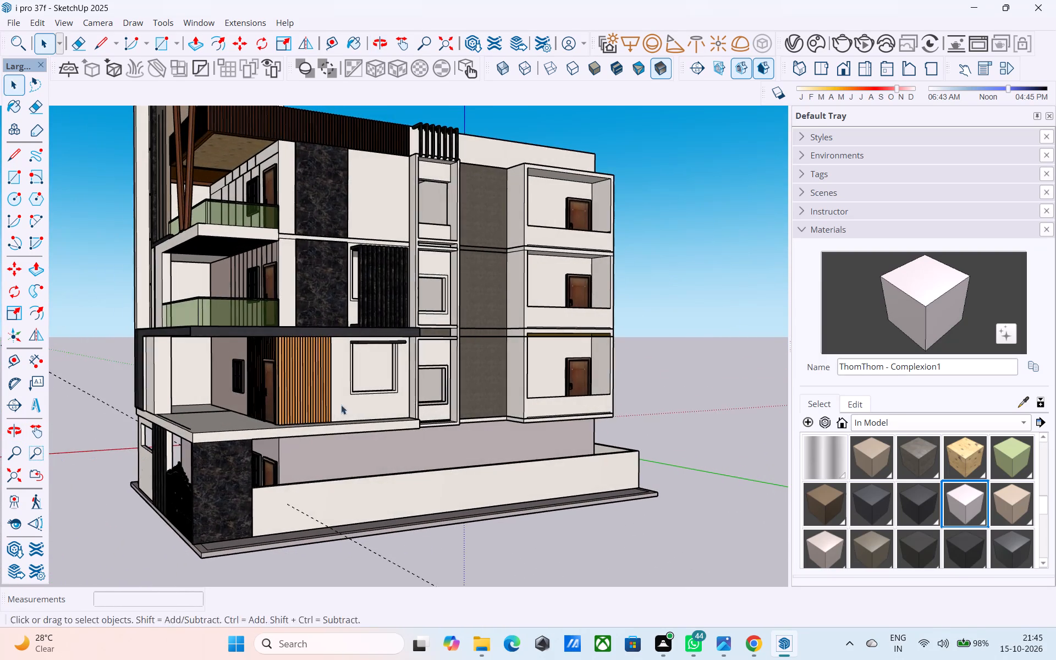
middle_drag(459, 366, 130, 409)
middle_drag(678, 303, 221, 323)
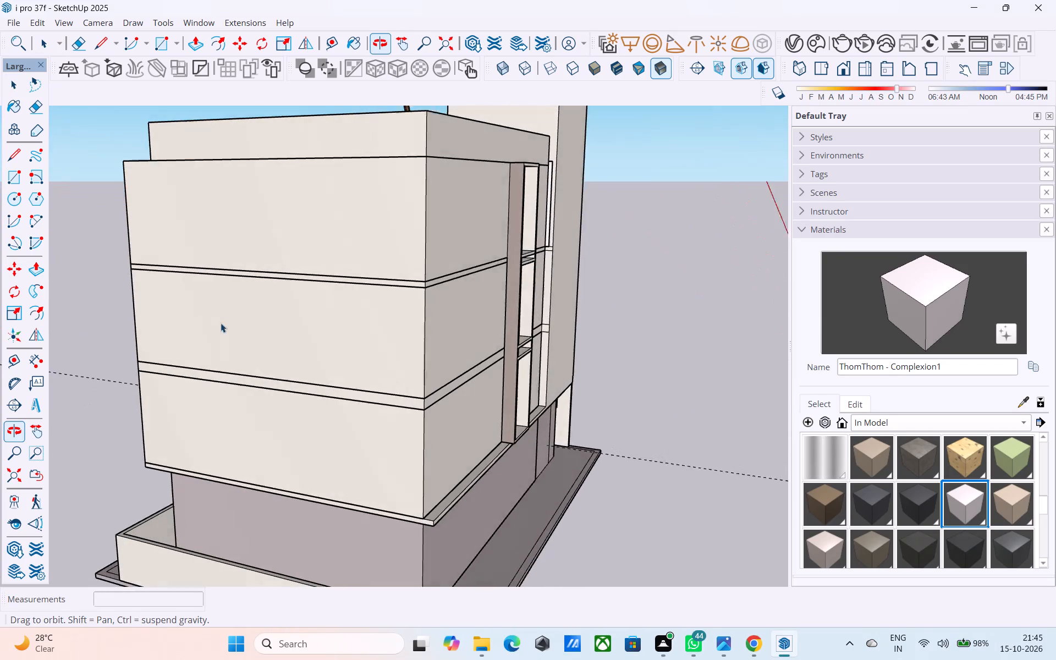
middle_drag(221, 323, 221, 323)
middle_drag(459, 317, 1039, 301)
middle_drag(504, 311, 1055, 293)
middle_drag(109, 294, 434, 271)
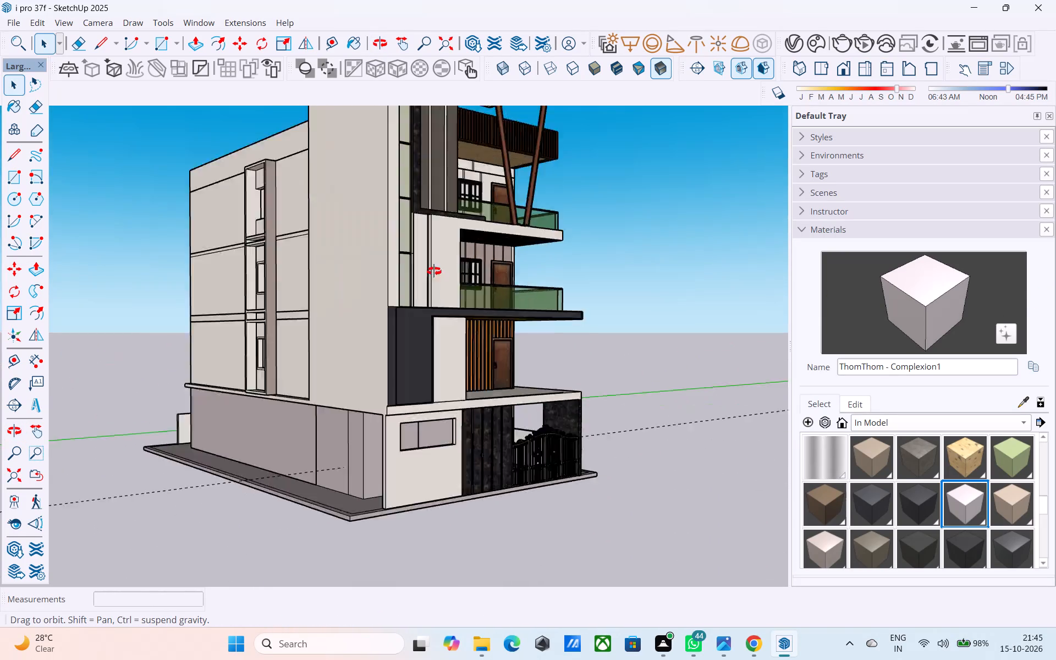
middle_drag(434, 271, 207, 382)
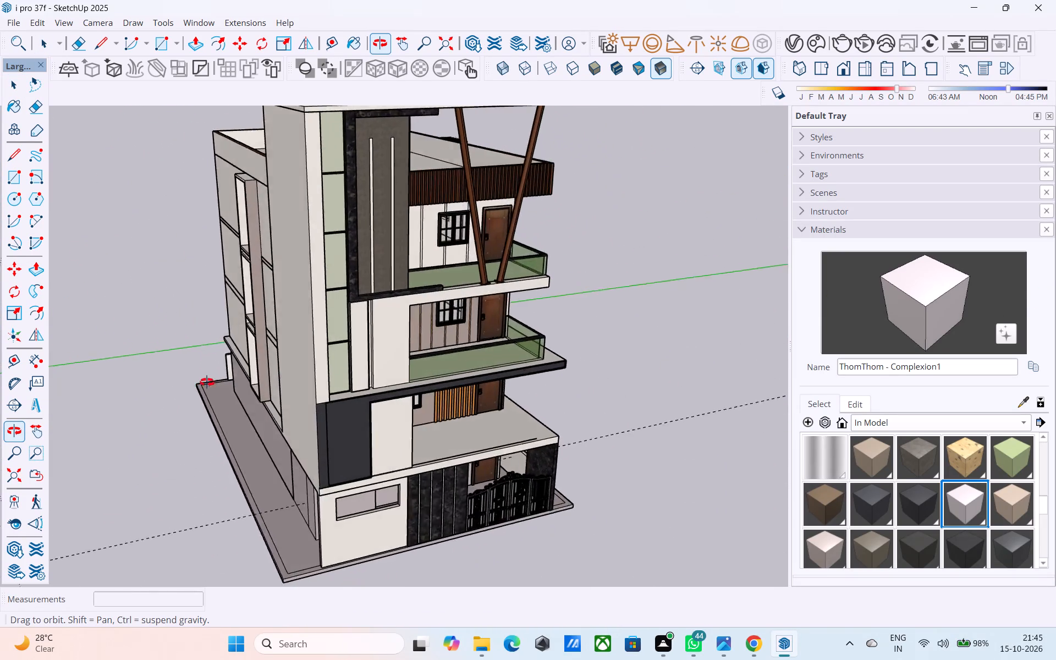
middle_drag(207, 382, 440, 455)
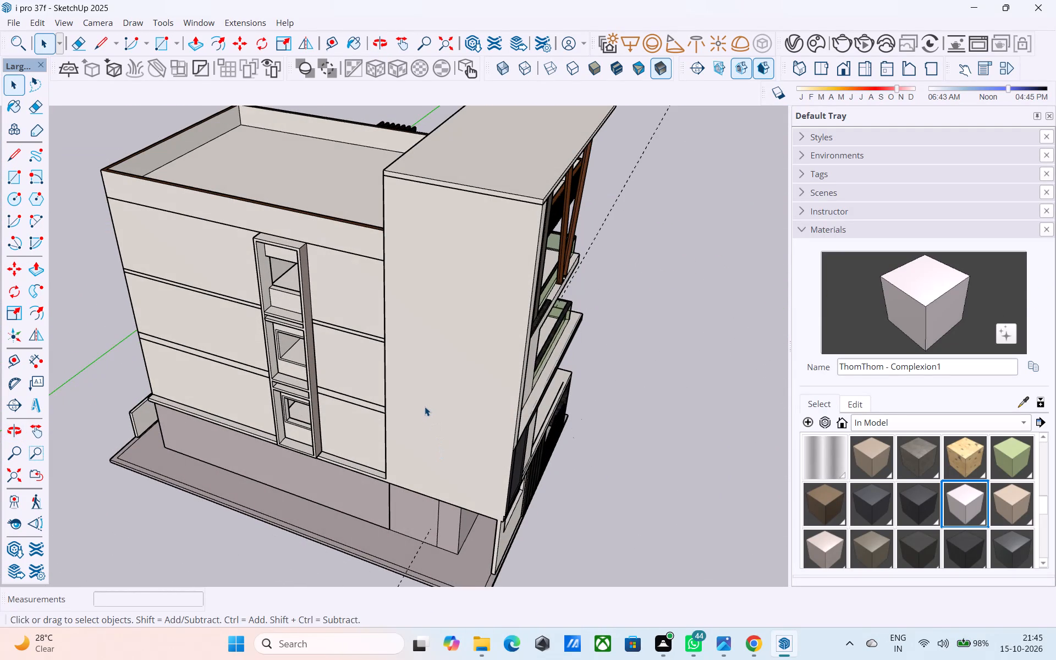
Save the house model.
key(ctrl+s)
Review the front elevation and the side facade with its window openings, doors and wall cladding.
middle_drag(424, 405, 206, 323)
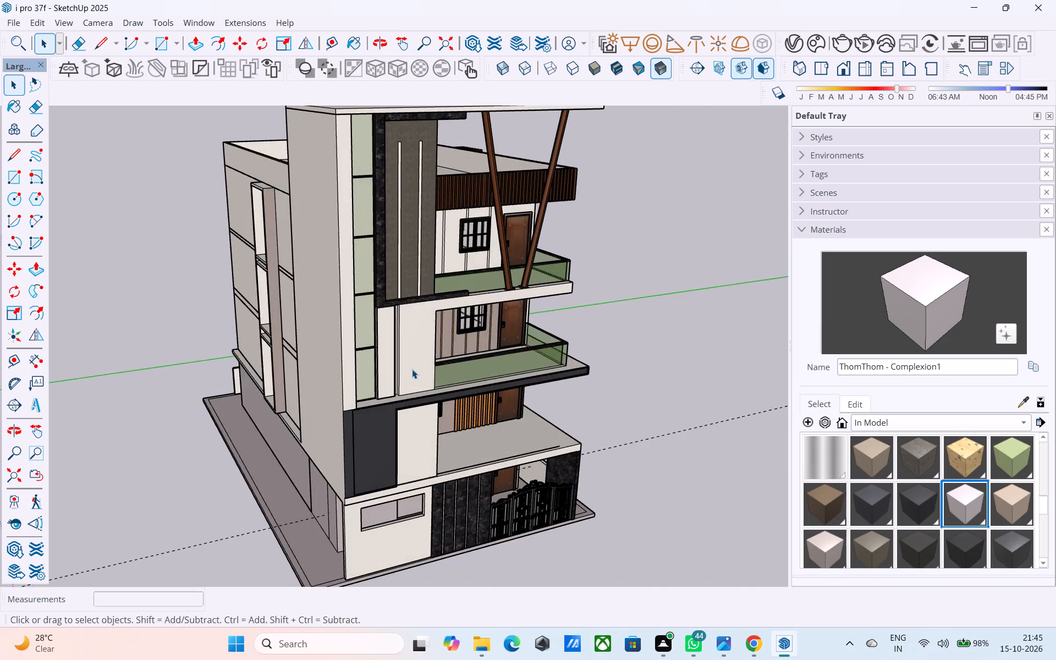
scroll(413, 372, down, 4)
middle_drag(430, 416, 290, 318)
scroll(455, 202, up, 4)
middle_drag(454, 216, 218, 273)
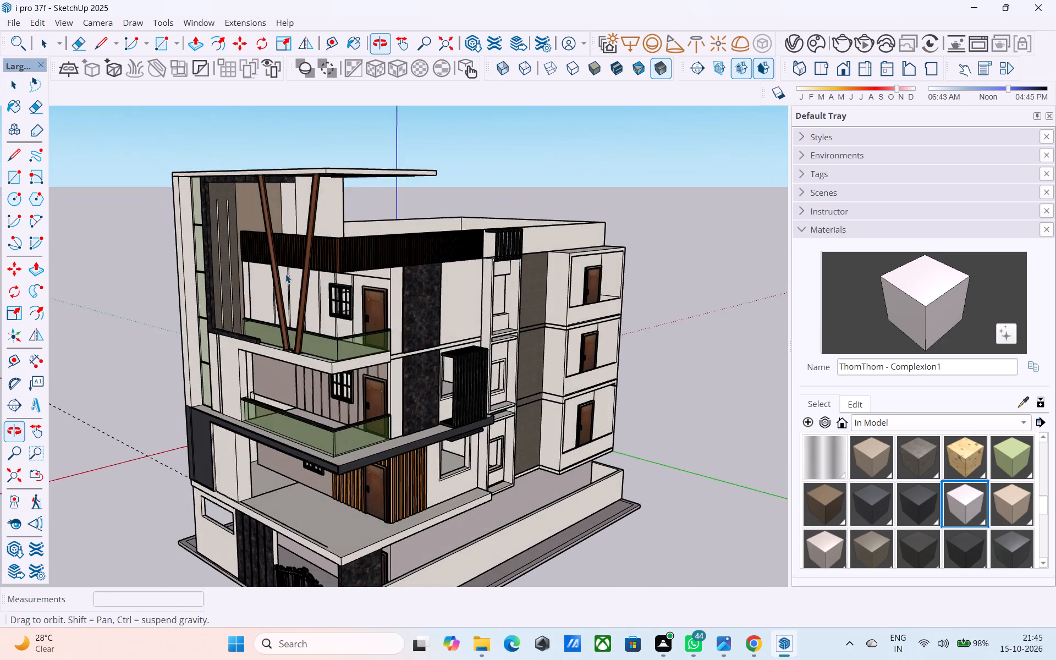
scroll(441, 311, up, 1)
middle_drag(441, 311, 479, 327)
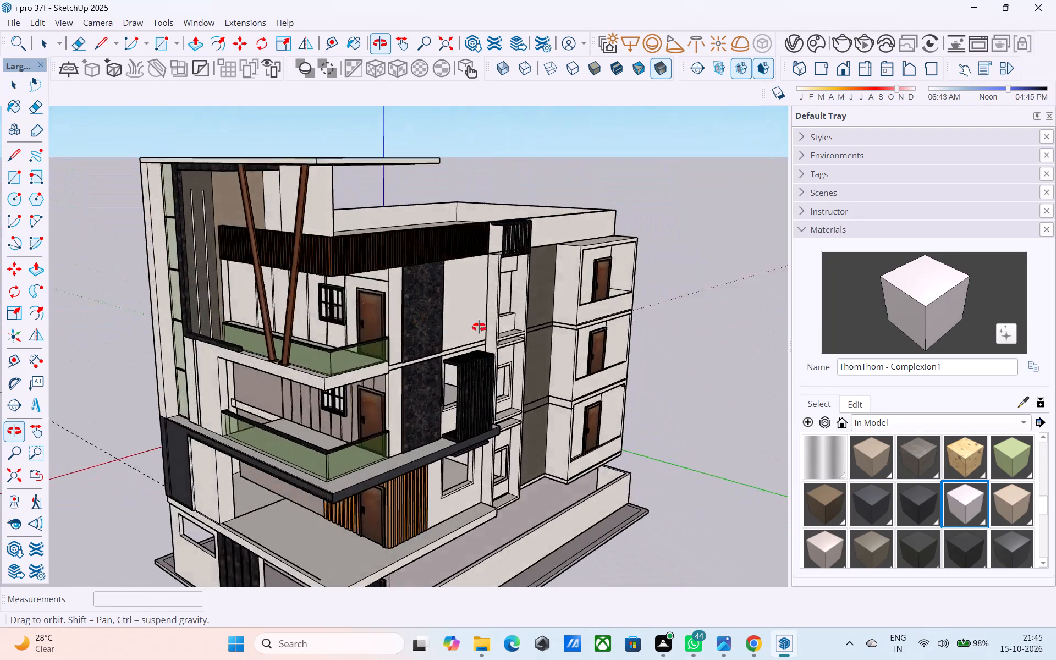
middle_drag(479, 327, 675, 312)
scroll(450, 322, down, 4)
middle_drag(443, 326, 403, 296)
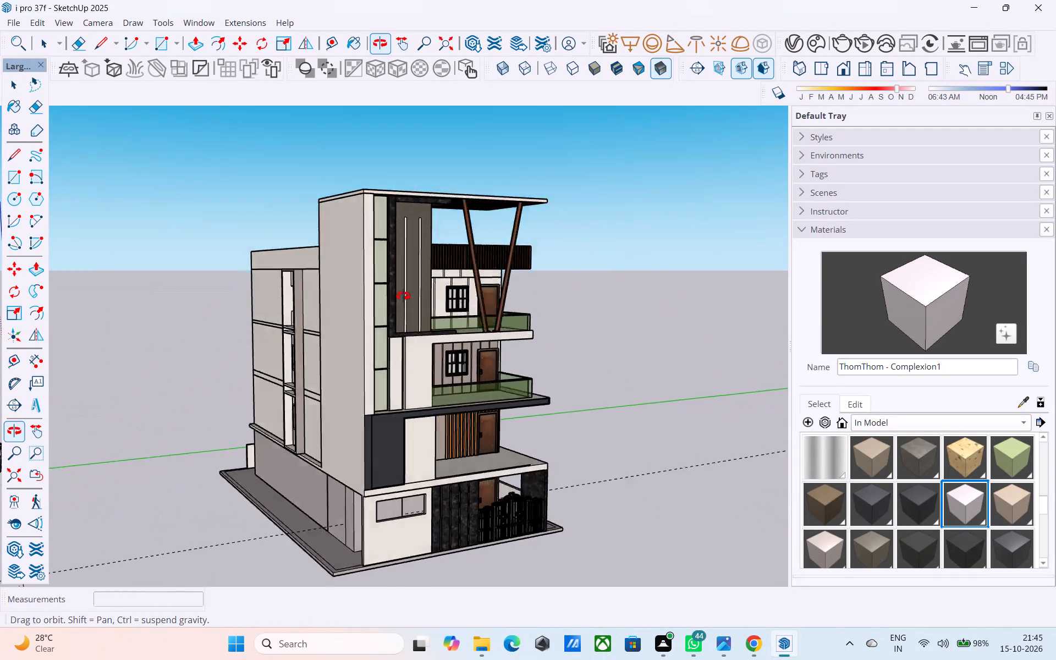
middle_drag(403, 296, 180, 301)
middle_drag(481, 305, 221, 315)
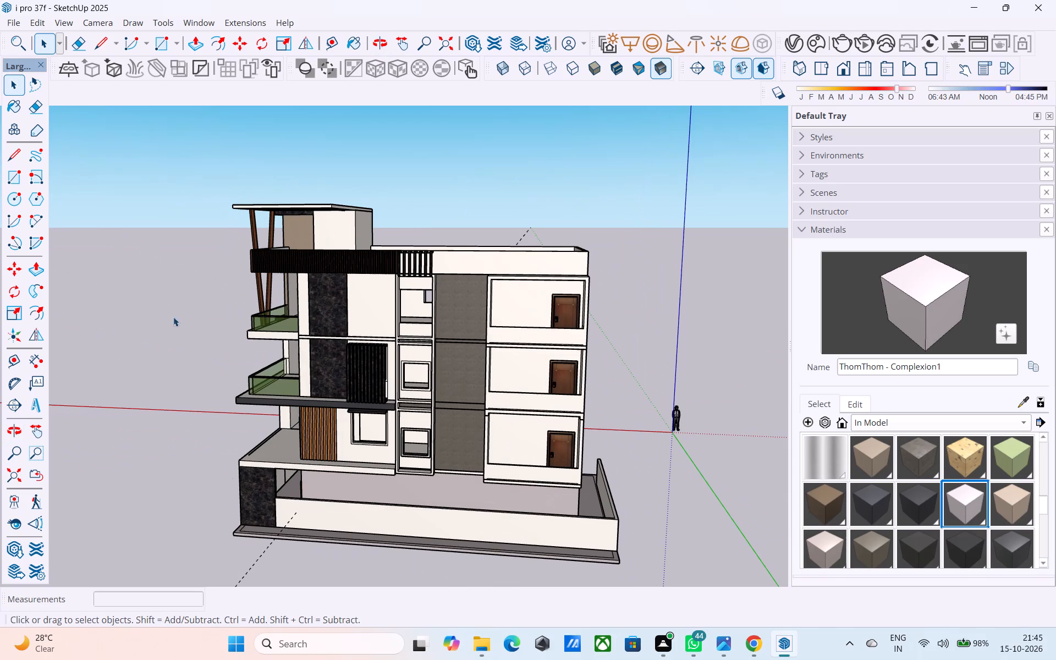
scroll(193, 321, down, 4)
middle_drag(188, 338, 610, 361)
middle_drag(370, 365, 409, 352)
scroll(392, 343, up, 4)
middle_drag(382, 329, 454, 312)
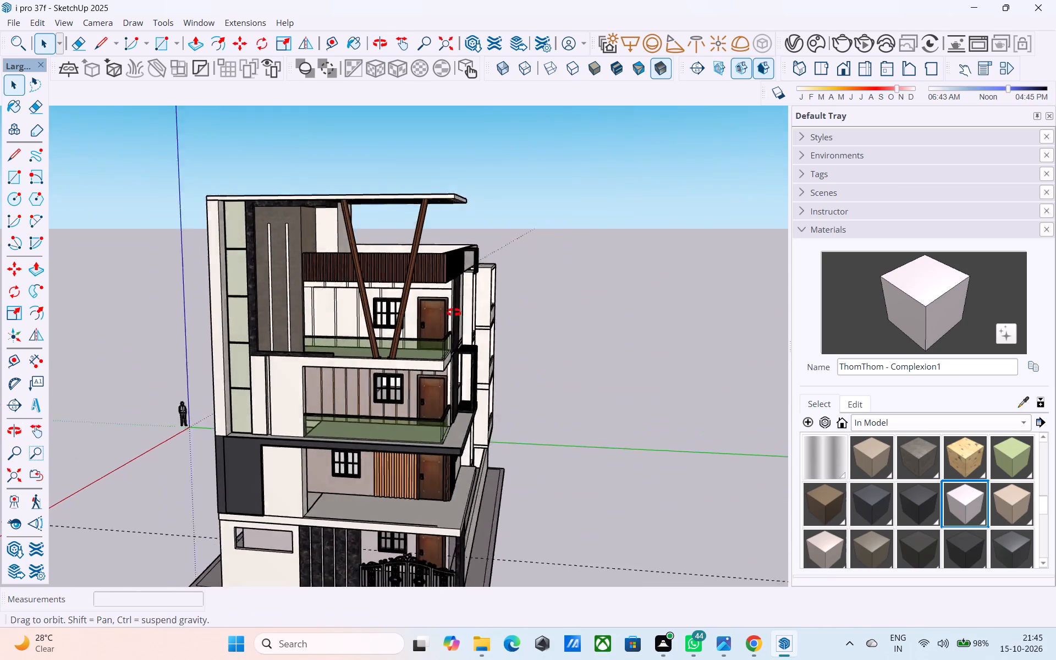
middle_drag(454, 312, 466, 311)
scroll(598, 277, down, 4)
middle_drag(503, 329, 489, 321)
Save the house model.
key(ctrl+s)
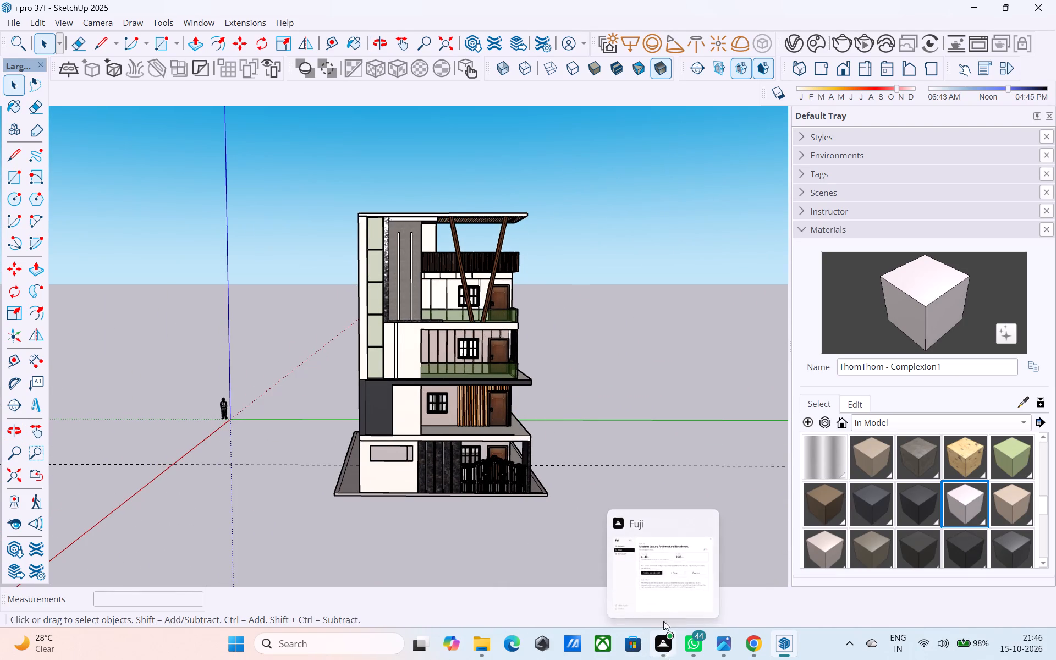
Examine the side facade's window openings and the adjoining front balconies.
middle_drag(465, 343, 437, 336)
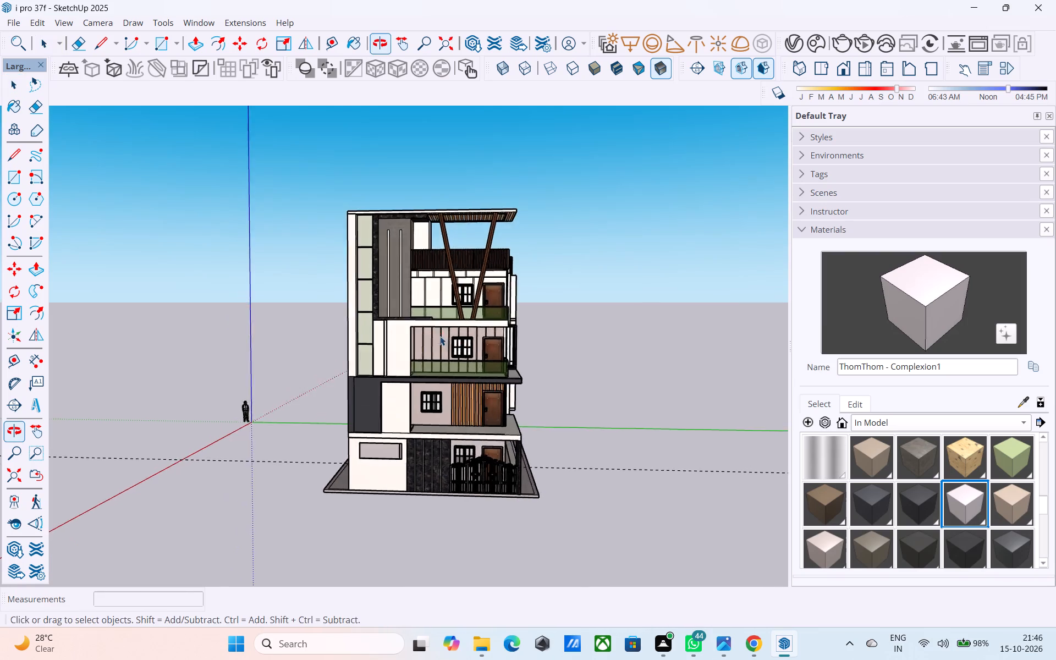
scroll(440, 336, up, 6)
middle_drag(452, 329, 236, 367)
middle_drag(577, 352, 436, 350)
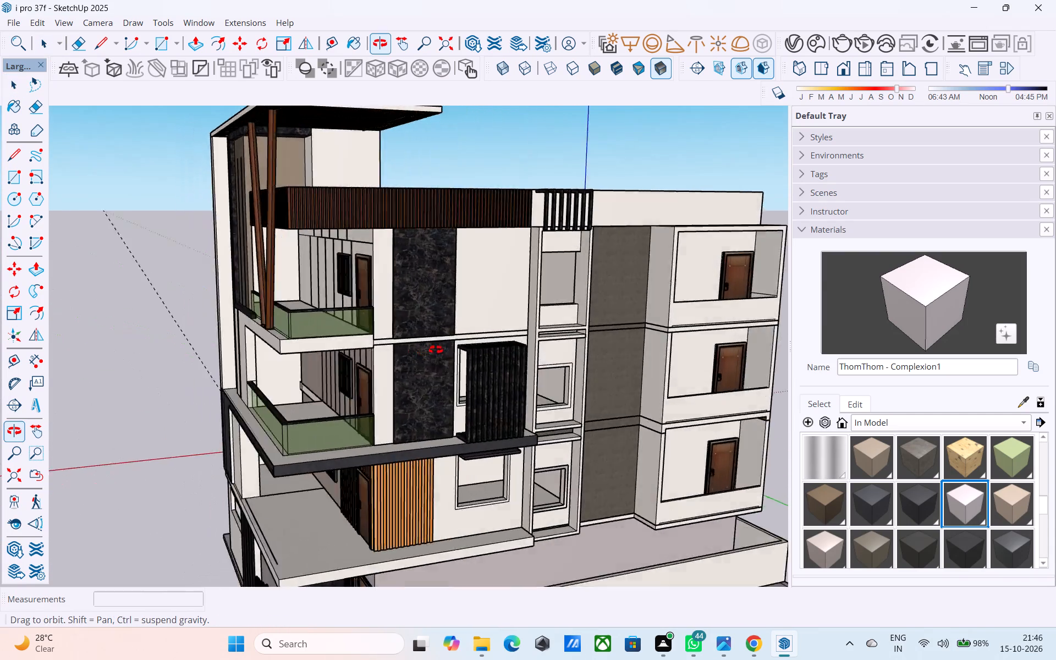
middle_drag(436, 350, 591, 356)
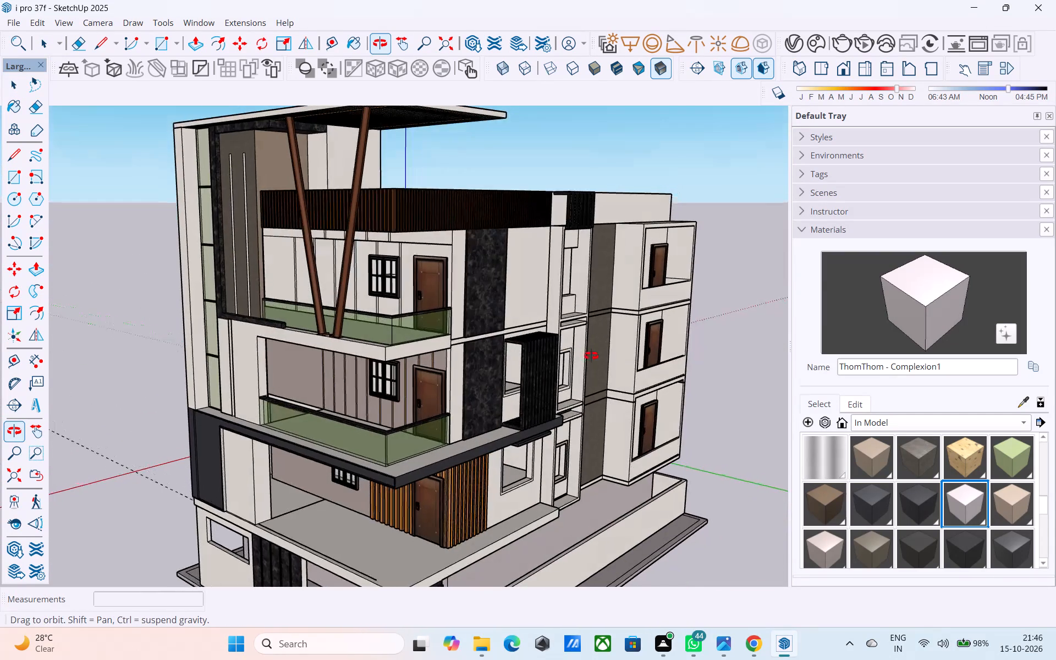
middle_drag(591, 356, 592, 356)
scroll(590, 346, down, 7)
middle_drag(568, 351, 668, 395)
Copy the top-floor balcony's black grille window to open space outside the house, about 82' 5" away.
scroll(537, 323, up, 9)
middle_drag(493, 322, 464, 309)
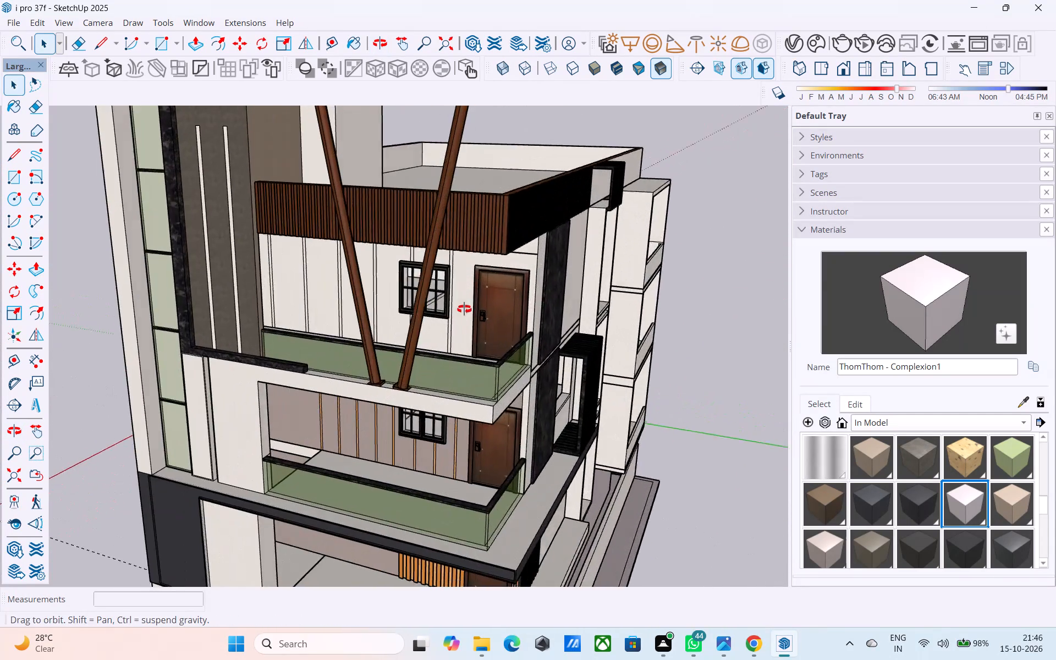
middle_drag(464, 309, 448, 304)
scroll(426, 296, up, 5)
click(391, 229)
key(m)
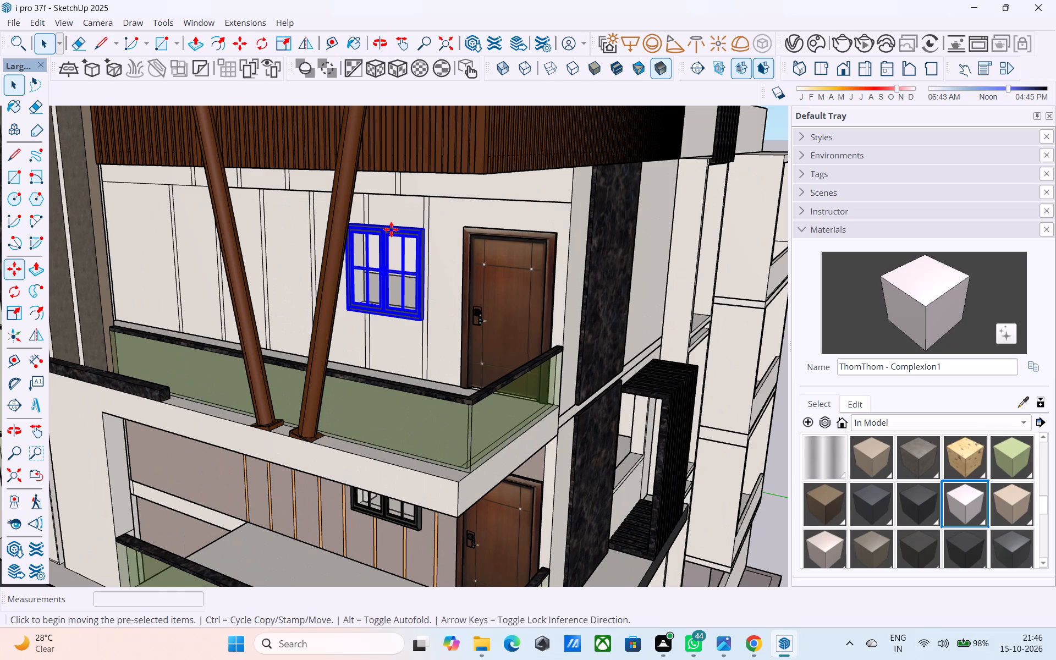
click(391, 229)
scroll(565, 328, down, 5)
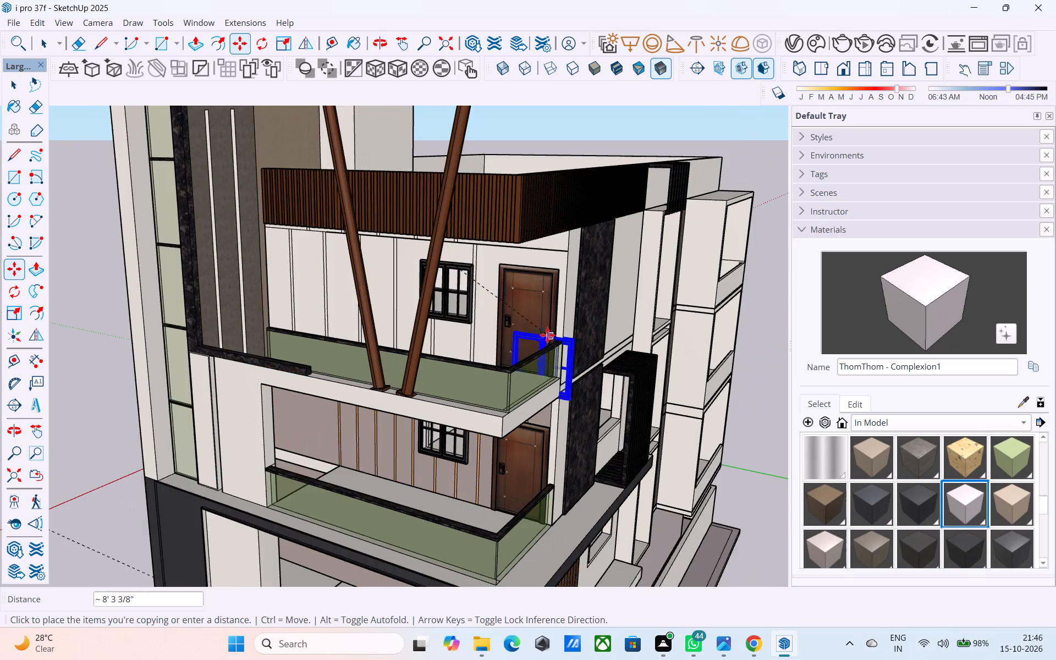
scroll(539, 335, down, 13)
click(596, 457)
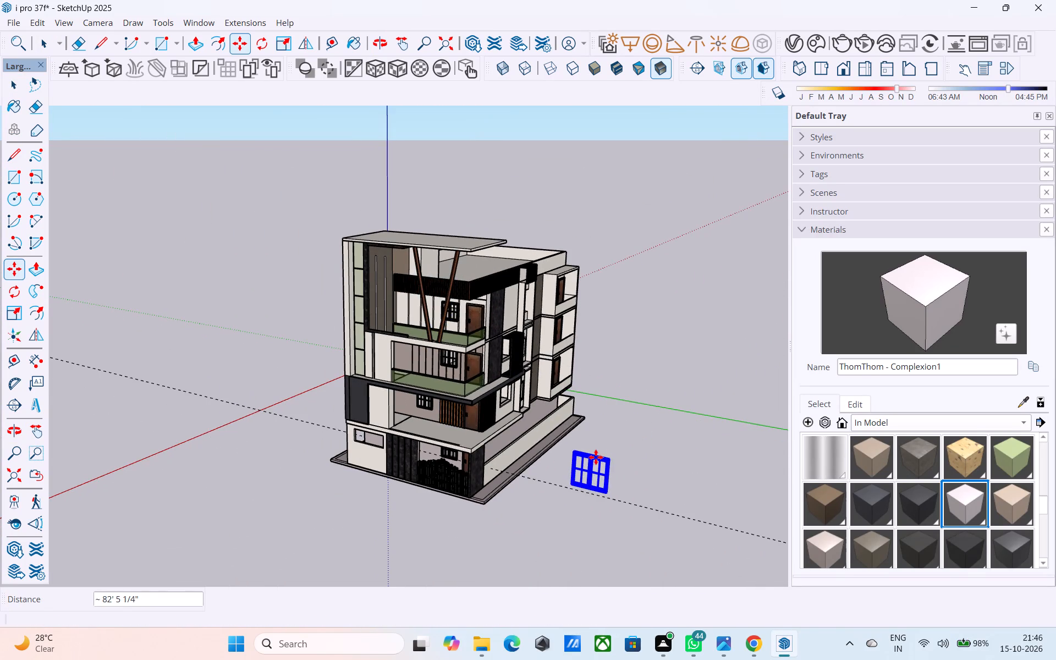
Rotate the copied window 90 degrees about the vertical axis to align it with the side facade.
middle_drag(630, 459, 553, 461)
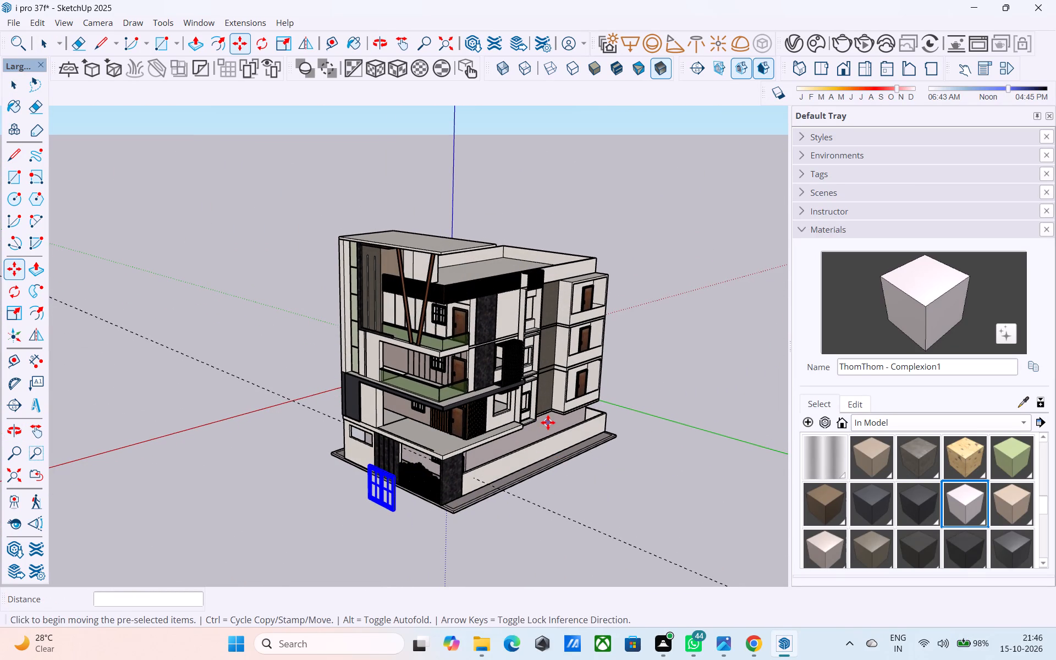
middle_drag(562, 489, 452, 462)
scroll(420, 482, up, 2)
scroll(419, 482, down, 10)
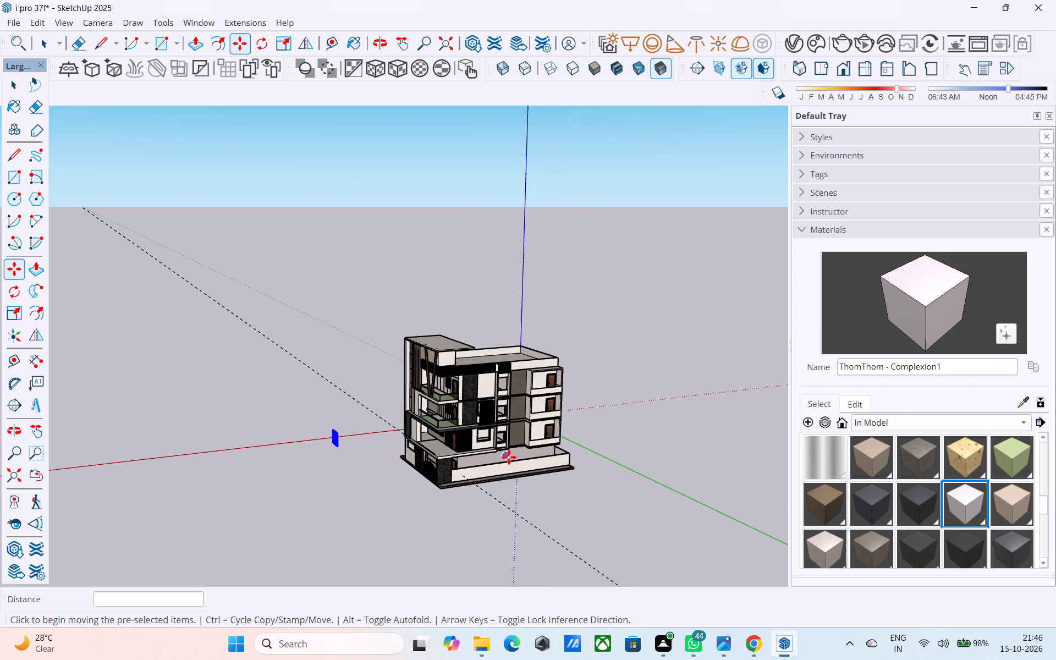
scroll(295, 454, up, 8)
middle_drag(364, 427, 355, 483)
scroll(351, 475, up, 6)
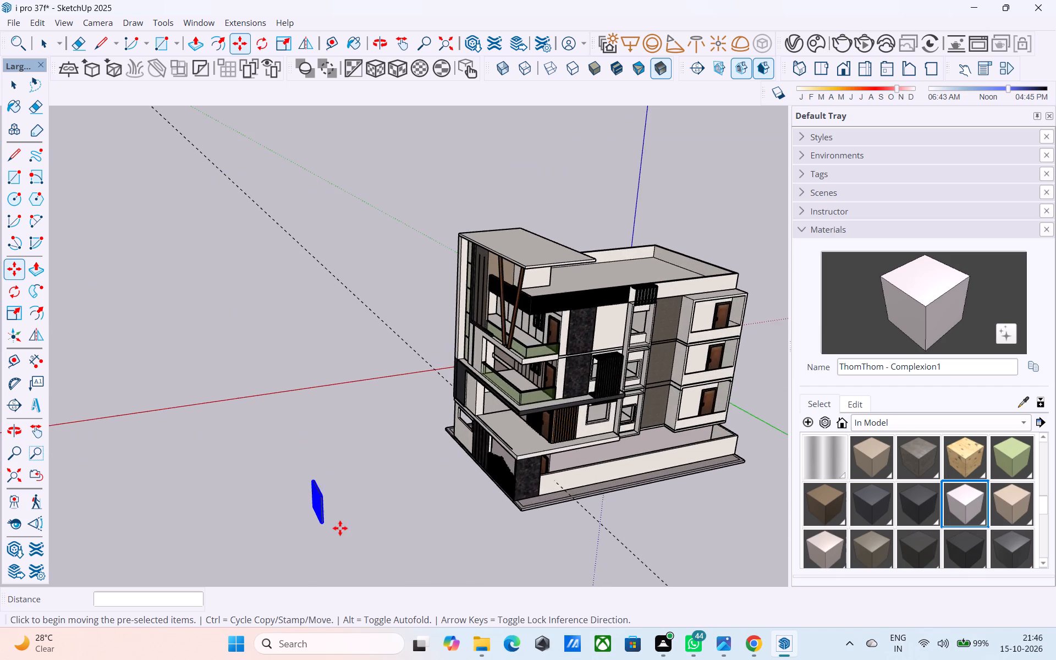
scroll(340, 528, up, 5)
shift+middle_drag(355, 476, 368, 419)
key(q)
shift+middle_drag(329, 474, 395, 354)
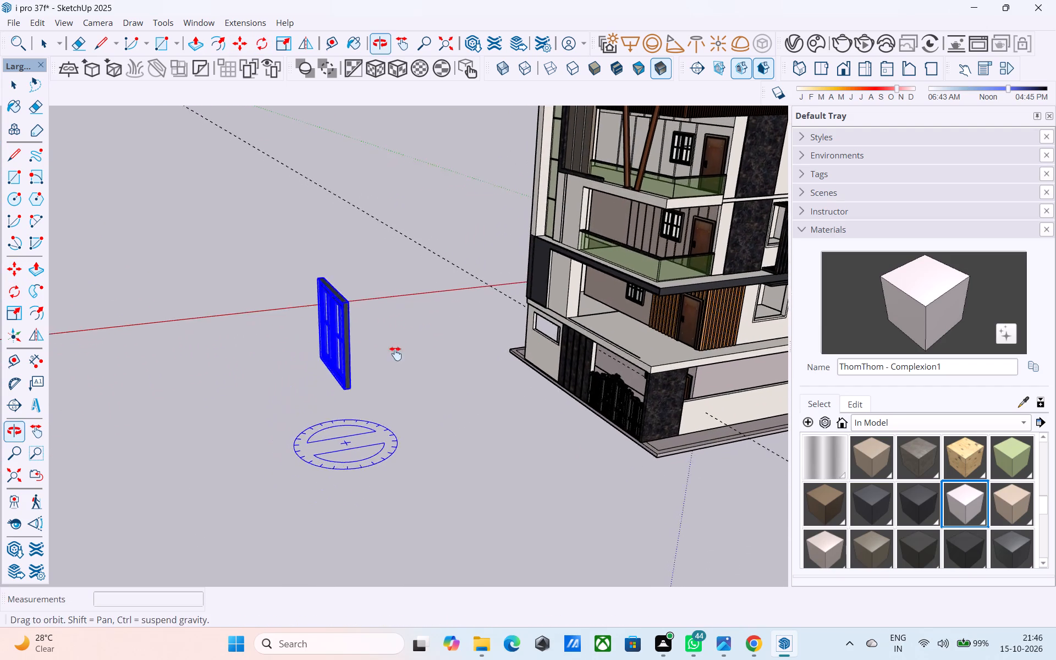
shift+middle_drag(395, 354, 370, 394)
scroll(380, 376, down, 8)
scroll(334, 469, up, 5)
middle_drag(368, 427, 331, 479)
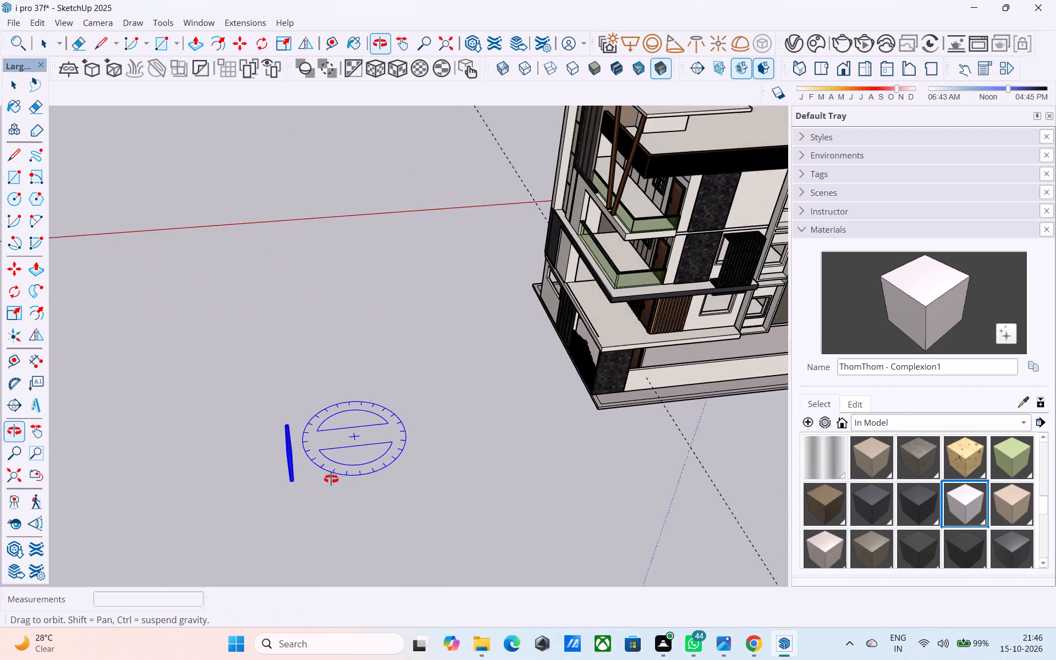
middle_drag(331, 479, 412, 347)
scroll(399, 360, down, 7)
middle_drag(409, 365, 426, 354)
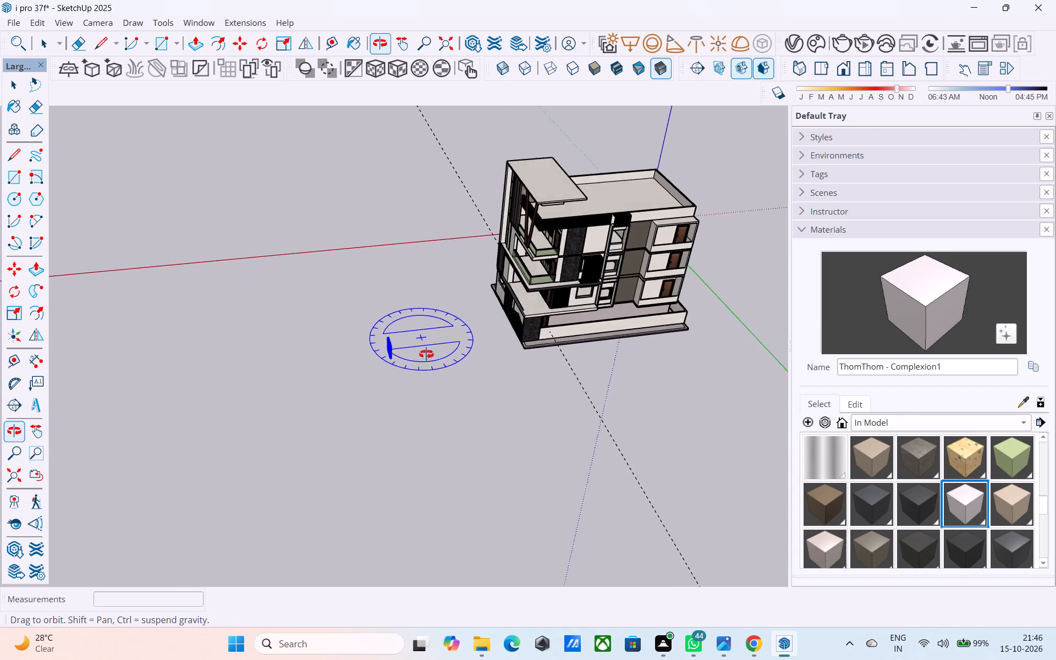
middle_drag(426, 354, 402, 386)
scroll(337, 440, up, 4)
click(350, 435)
click(470, 428)
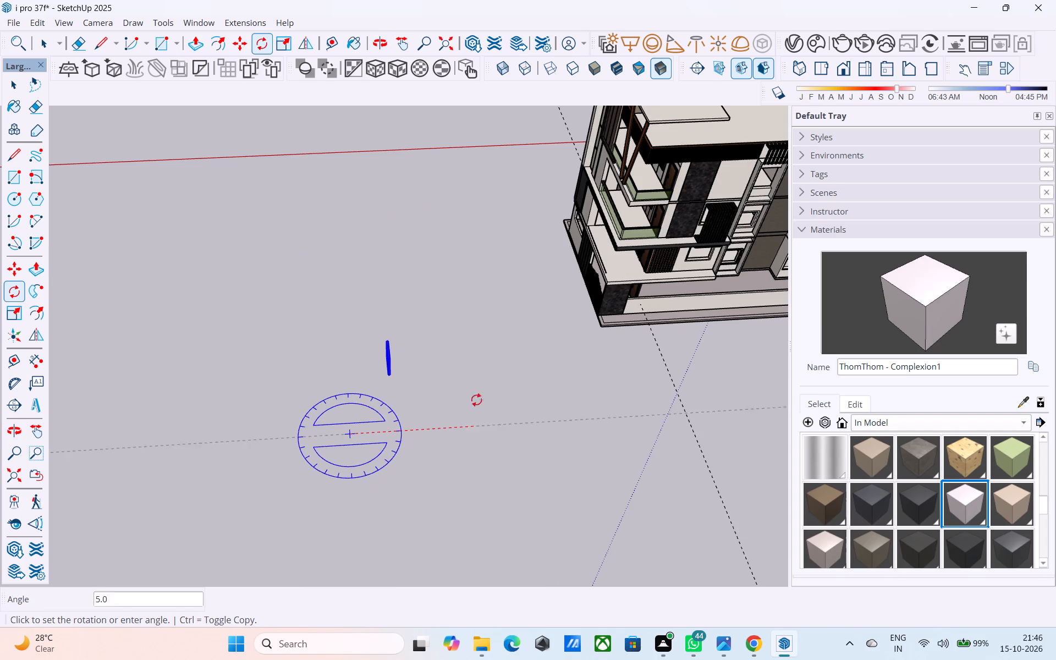
click(339, 263)
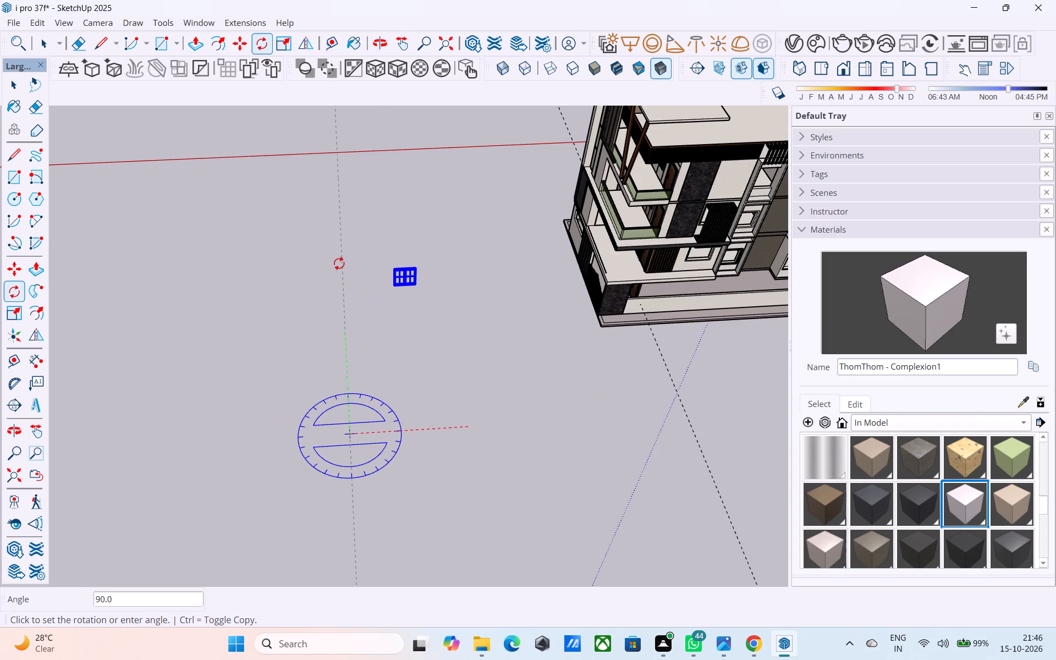
Move the rotated grille window to the lower corner of the side facade's opening beside the wood-slat cladding, under the dark canopy.
scroll(374, 274, up, 4)
key(m)
scroll(401, 279, up, 10)
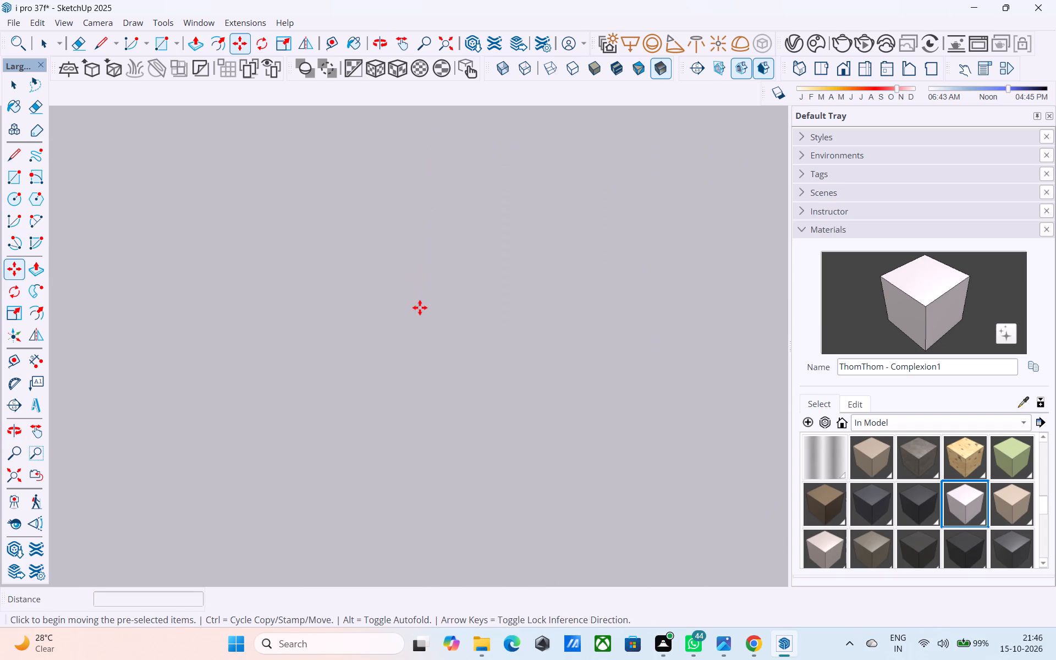
scroll(422, 310, down, 4)
middle_drag(427, 317, 614, 271)
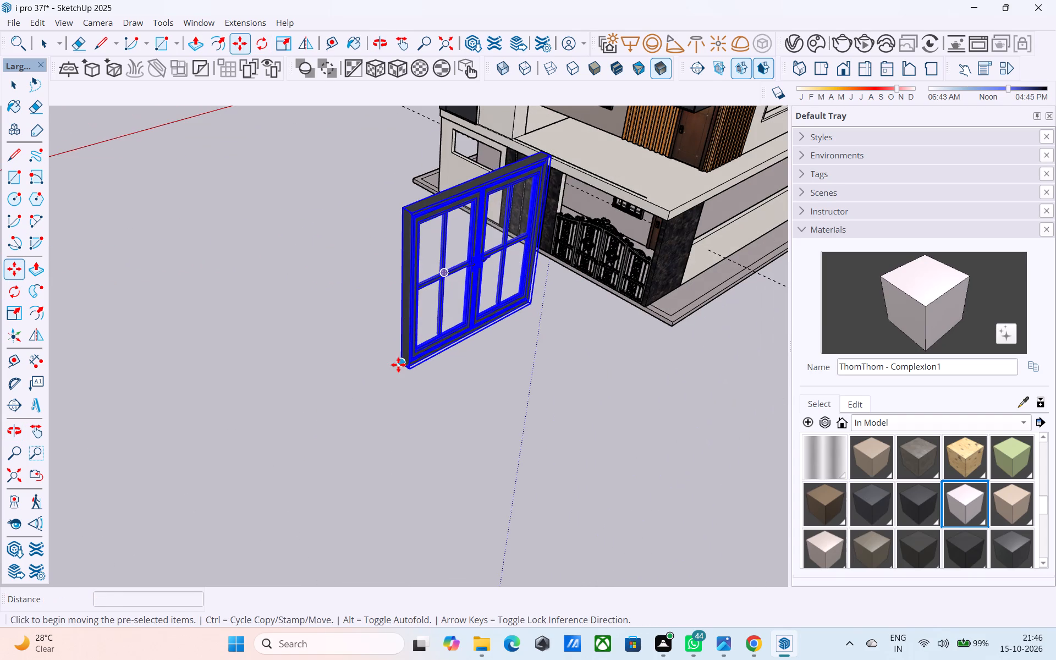
click(398, 365)
scroll(538, 313, down, 5)
shift+middle_drag(615, 299, 197, 420)
scroll(387, 355, down, 8)
middle_drag(600, 313, 338, 438)
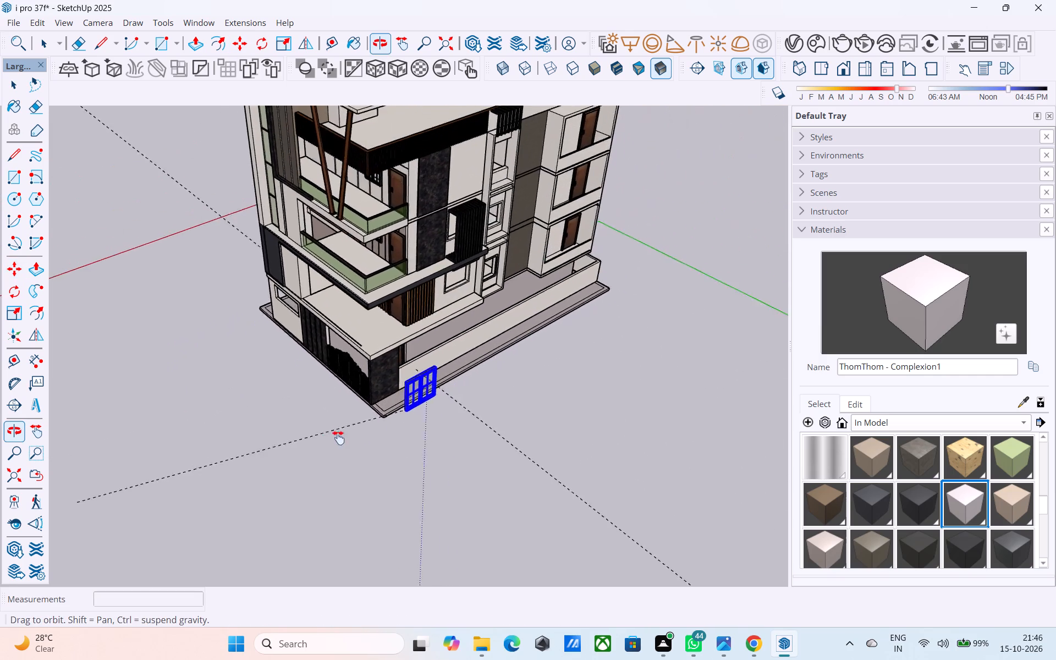
middle_drag(338, 438, 310, 387)
shift+middle_drag(442, 345, 404, 409)
scroll(417, 375, up, 10)
shift+middle_drag(433, 393, 410, 387)
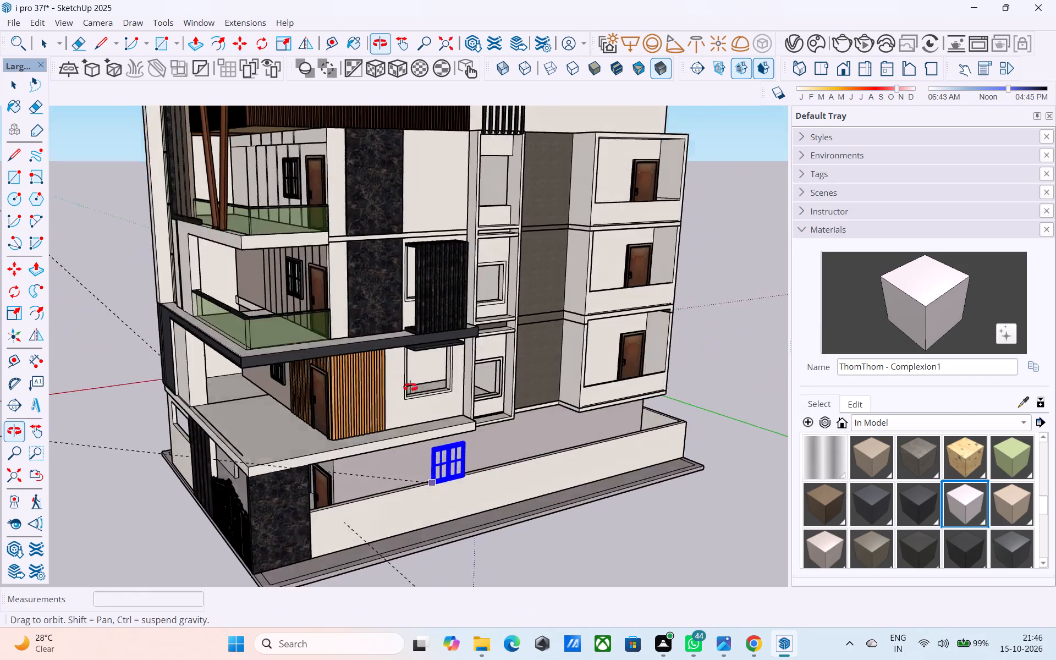
shift+middle_drag(410, 387, 405, 366)
scroll(402, 360, up, 10)
scroll(408, 419, up, 8)
middle_drag(374, 445, 456, 425)
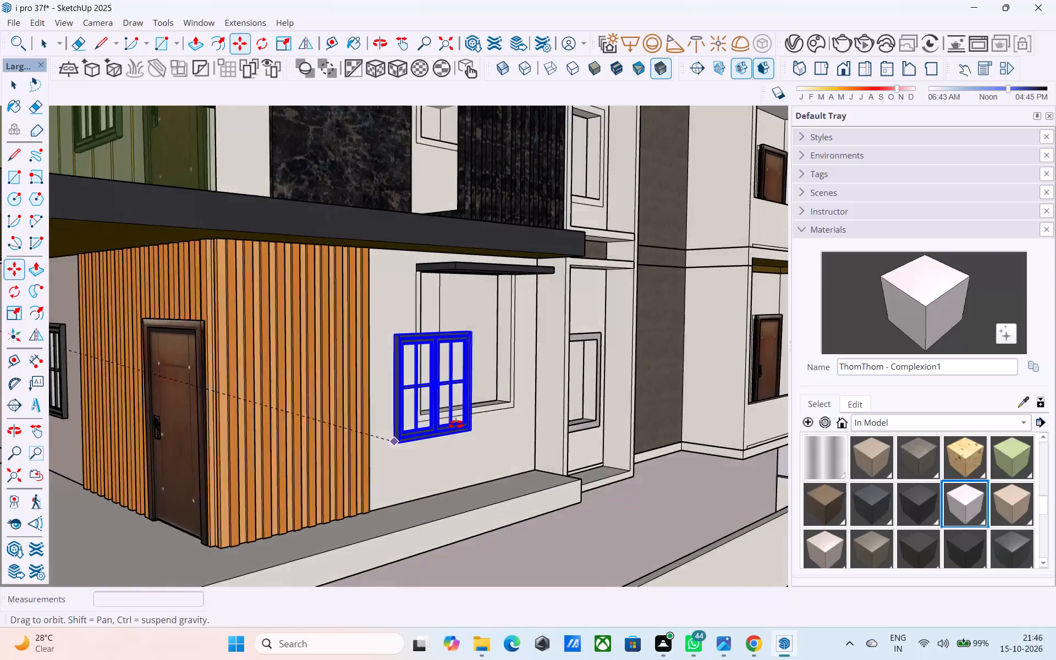
middle_drag(456, 425, 463, 420)
scroll(477, 420, up, 7)
scroll(438, 420, down, 3)
shift+middle_drag(438, 420, 442, 440)
scroll(427, 437, up, 2)
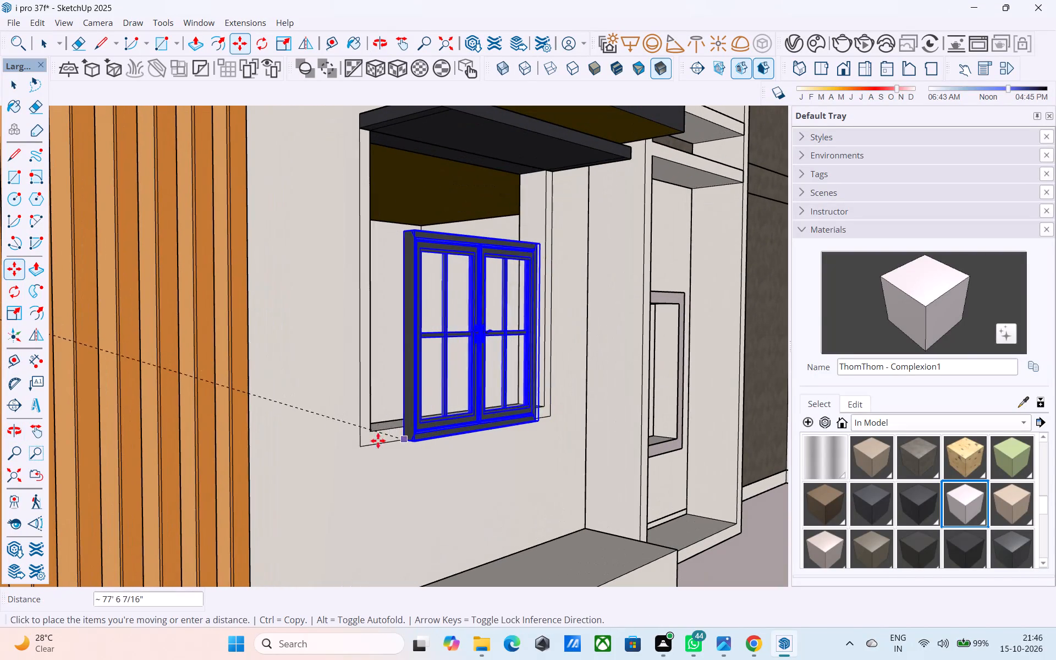
click(357, 443)
Scale the placed window's height by about 1.44 so it reaches the underside of the canopy.
middle_drag(413, 419, 291, 437)
key(s)
scroll(430, 372, up, 1)
middle_drag(430, 372, 402, 479)
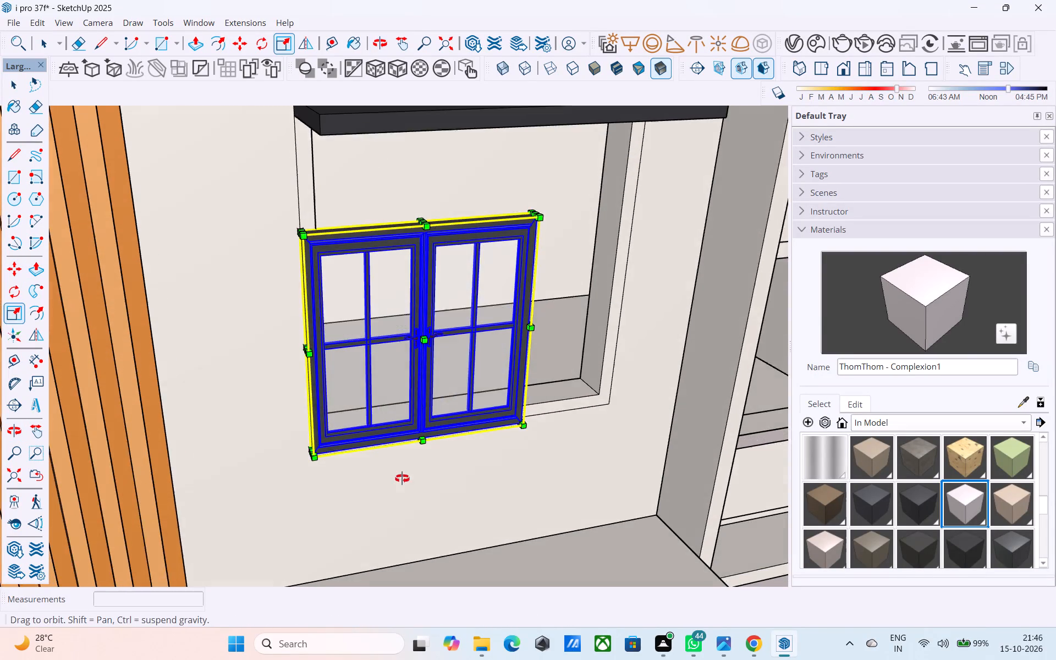
middle_drag(402, 479, 398, 491)
shift+middle_drag(455, 221, 466, 311)
scroll(466, 311, up, 2)
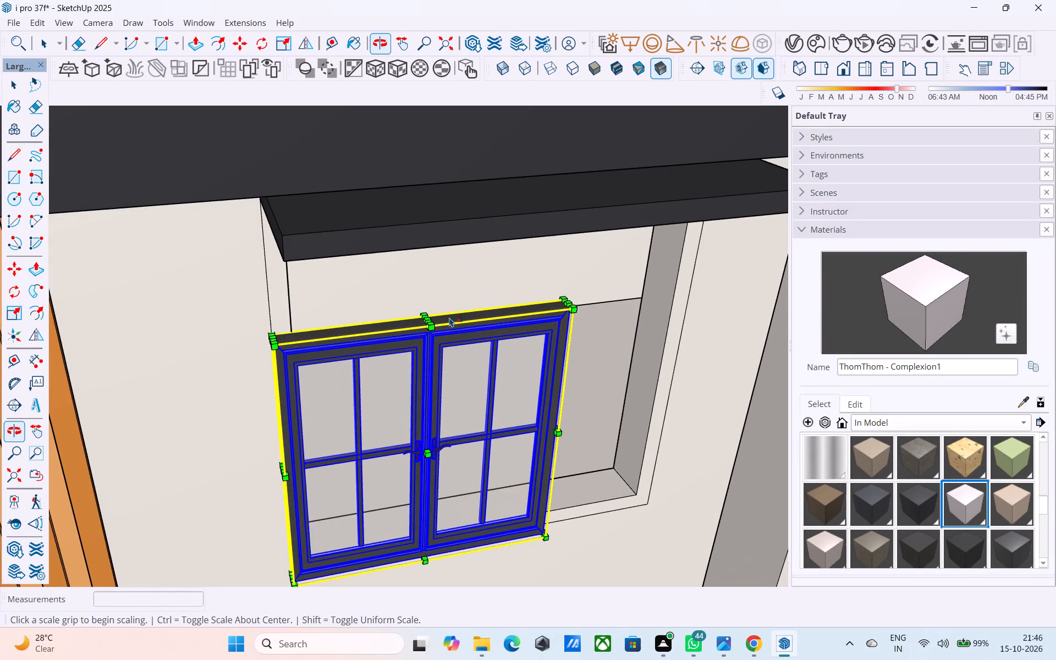
middle_drag(446, 316, 443, 263)
scroll(424, 297, up, 3)
scroll(424, 297, down, 2)
scroll(424, 297, up, 1)
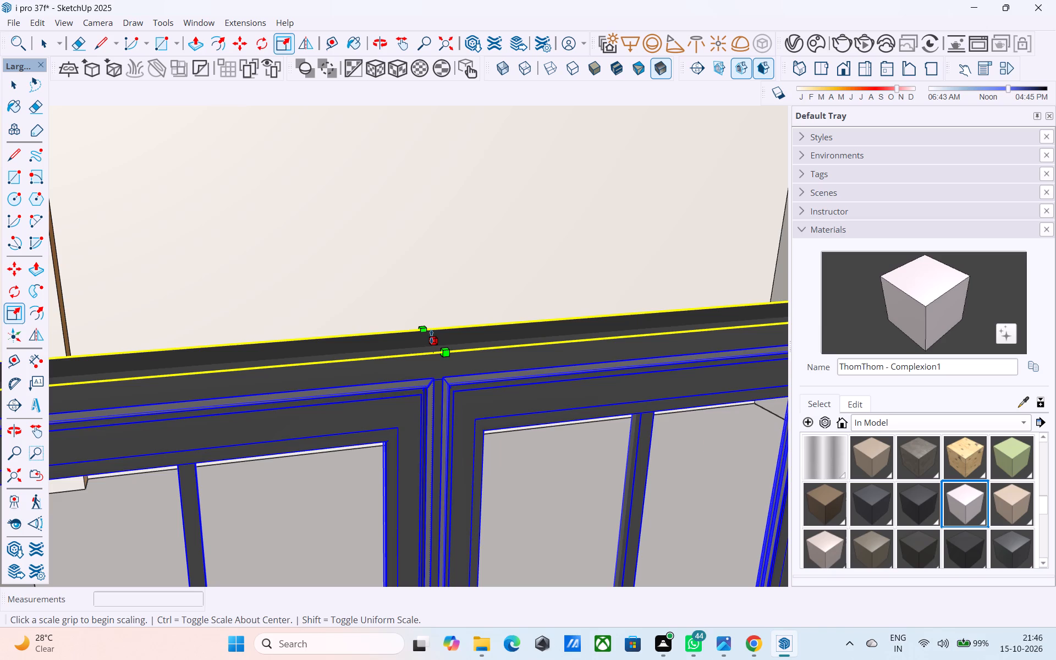
click(432, 338)
scroll(444, 266, down, 5)
middle_drag(444, 265, 438, 241)
scroll(438, 237, down, 9)
shift+middle_drag(438, 237, 436, 288)
middle_drag(428, 241, 428, 194)
click(430, 185)
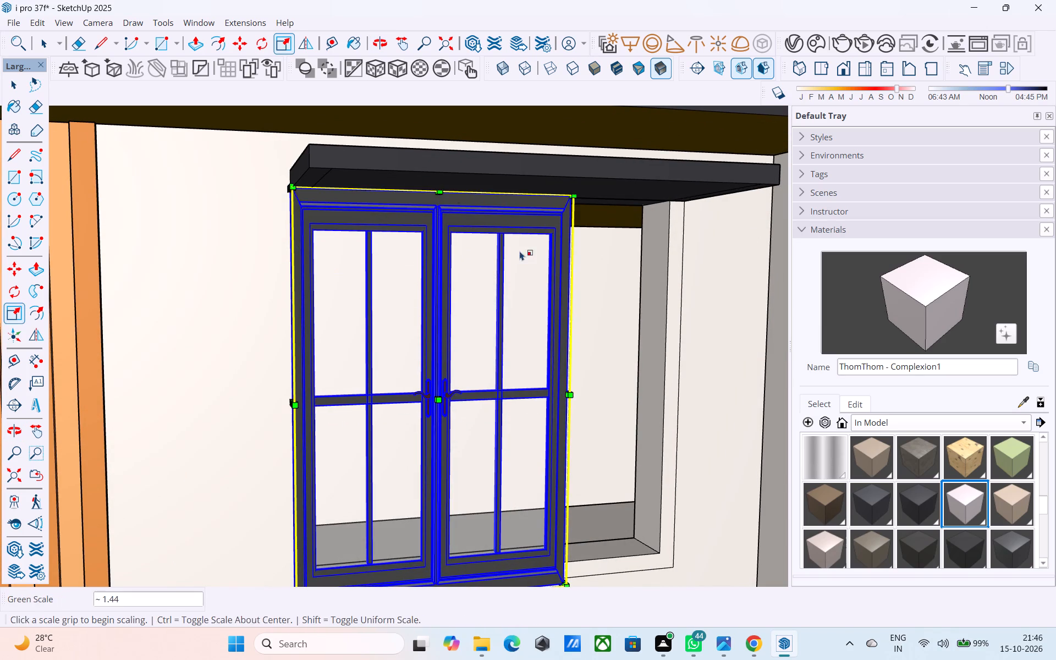
Scale the same window's width by 1.50 to span the full opening.
middle_drag(519, 251, 260, 250)
shift+middle_drag(498, 388, 426, 273)
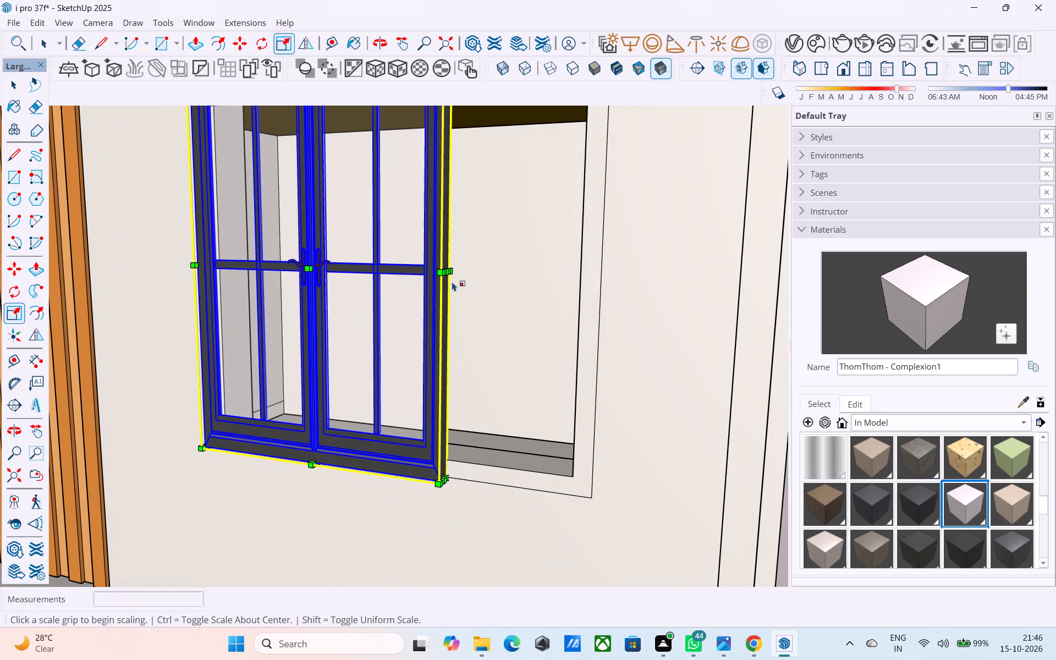
click(449, 274)
click(598, 296)
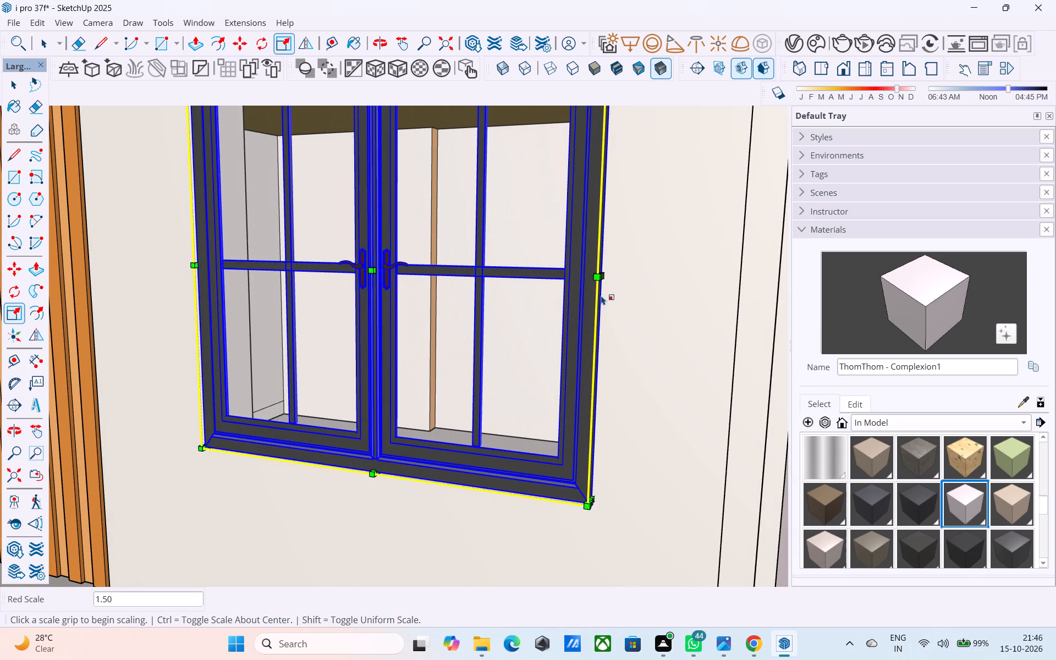
scroll(601, 297, down, 9)
key(space)
Copy the fitted window about 8' 6" across to the lower corner of the neighbouring opening in the recessed vertical frame.
scroll(551, 333, down, 7)
middle_drag(551, 334, 675, 364)
key(m)
click(519, 356)
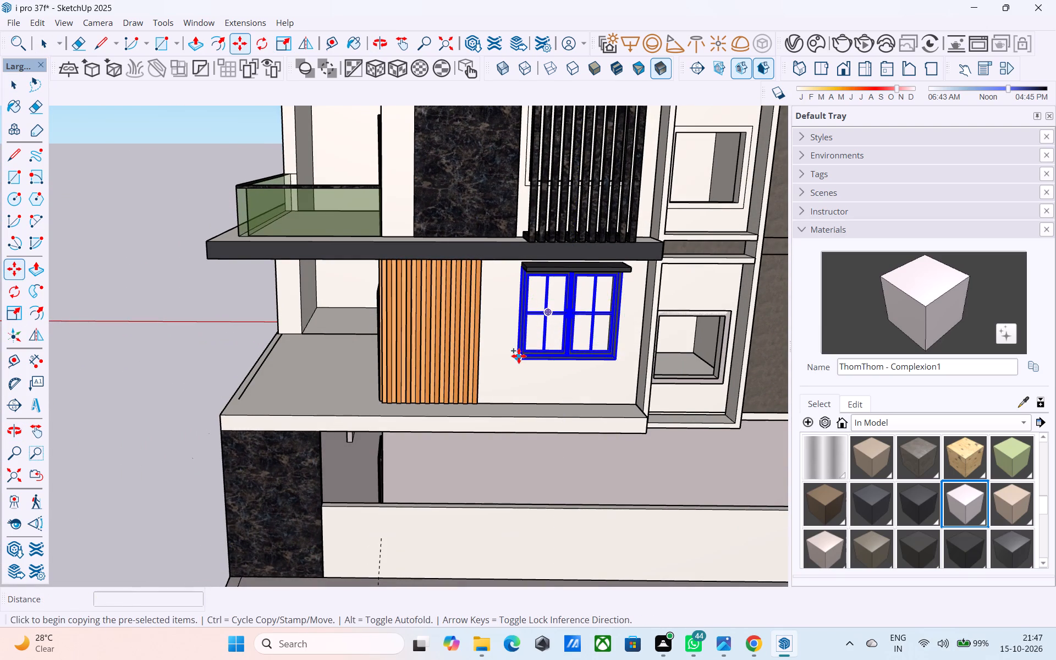
middle_drag(703, 386, 637, 388)
scroll(627, 397, up, 13)
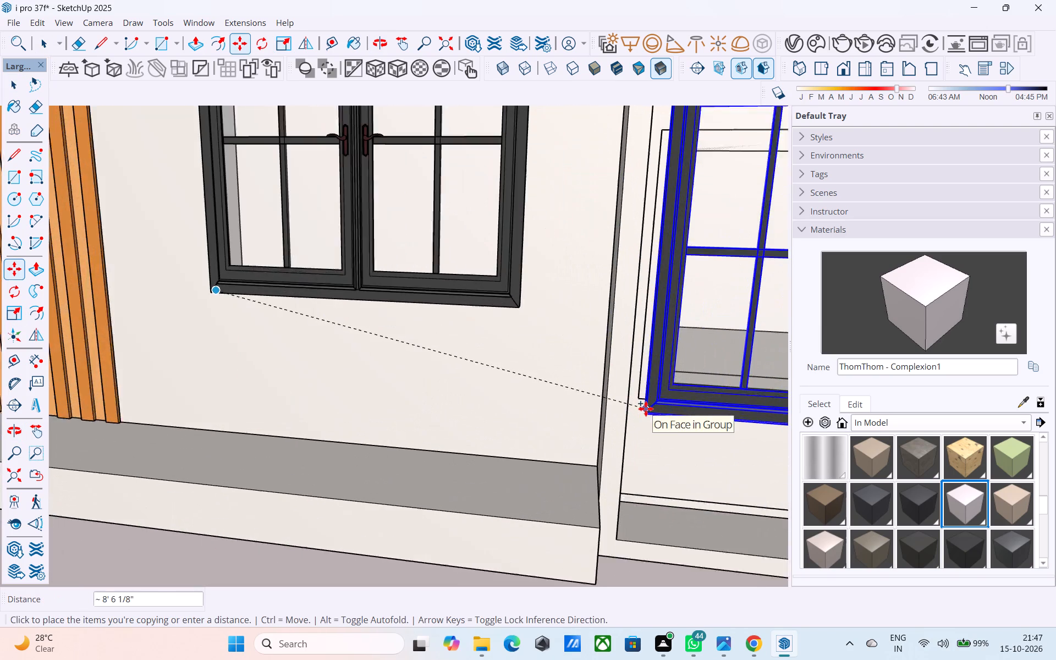
click(643, 400)
Scale the copied window's width by 0.79 to fit the narrower opening in the vertical frame.
scroll(566, 388, down, 8)
shift+middle_drag(561, 380, 426, 380)
key(s)
middle_drag(708, 356, 615, 341)
scroll(584, 327, up, 4)
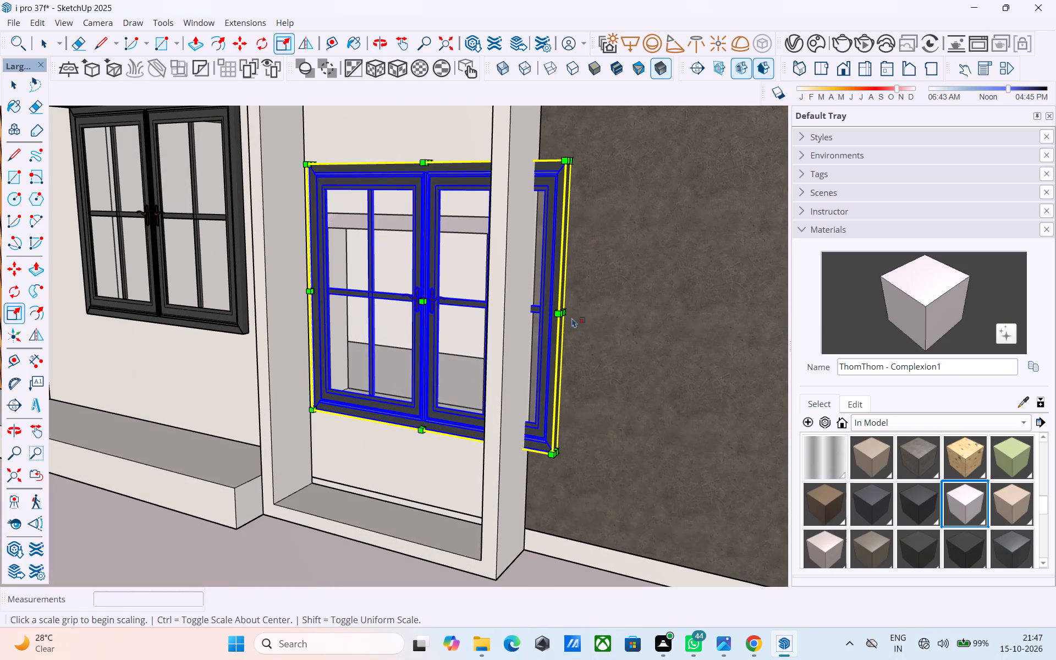
drag(567, 315, 487, 280)
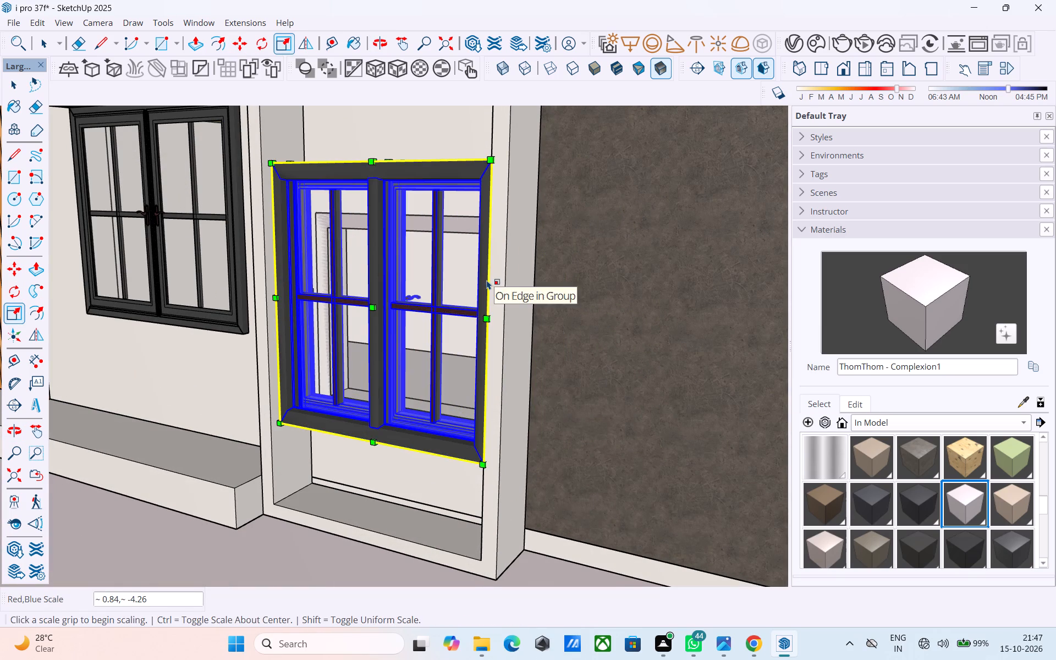
key(ctrl+z)
middle_drag(487, 280, 546, 296)
scroll(599, 315, up, 7)
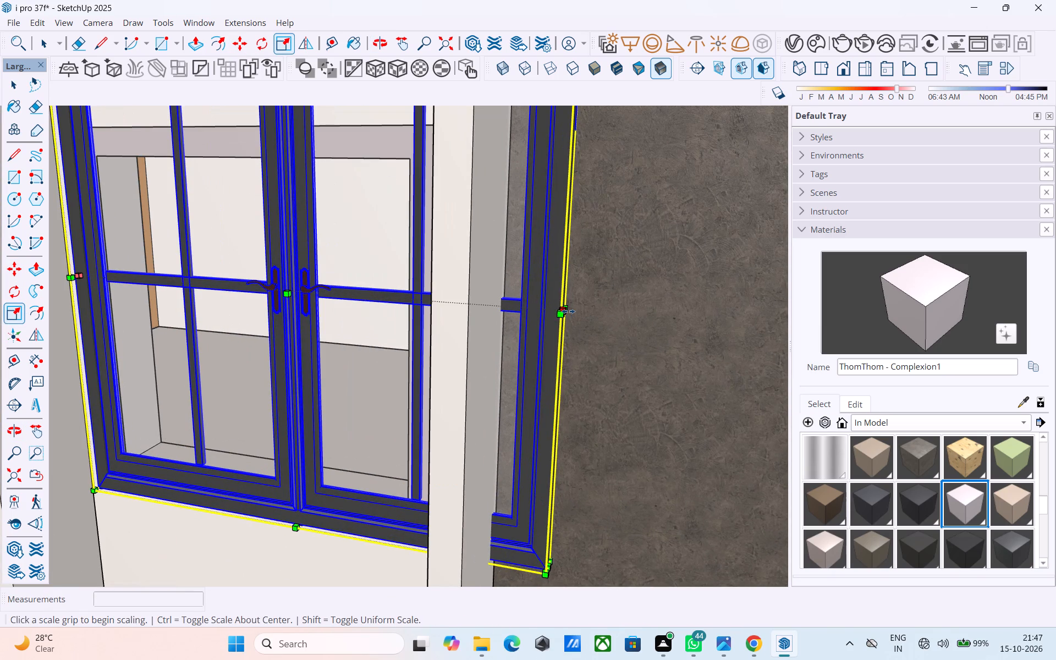
click(568, 311)
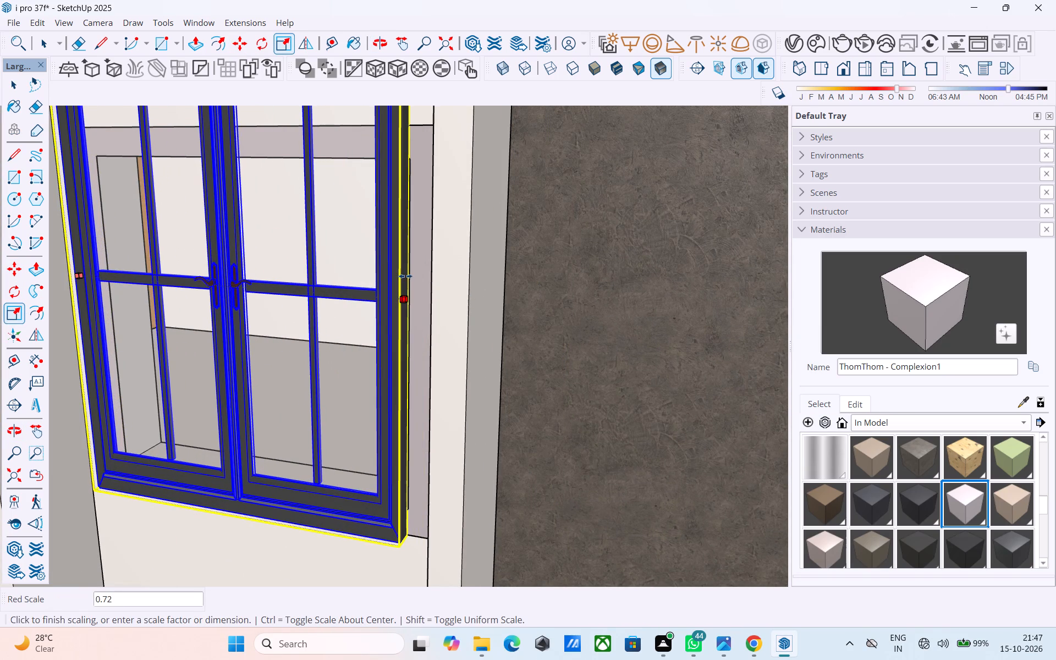
middle_drag(405, 276, 463, 271)
click(465, 271)
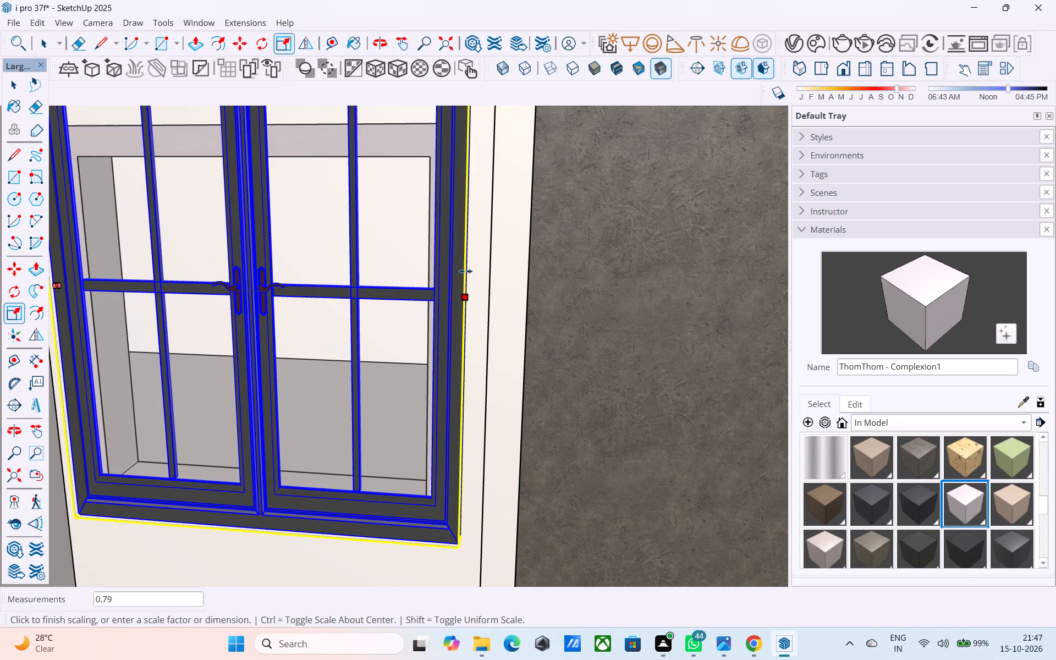
Scale the copied window's height by 0.81 to match the opening in the vertical frame.
scroll(420, 284, down, 8)
key(s)
shift+middle_drag(399, 276, 384, 375)
middle_drag(364, 203, 371, 246)
shift+middle_drag(414, 255, 498, 240)
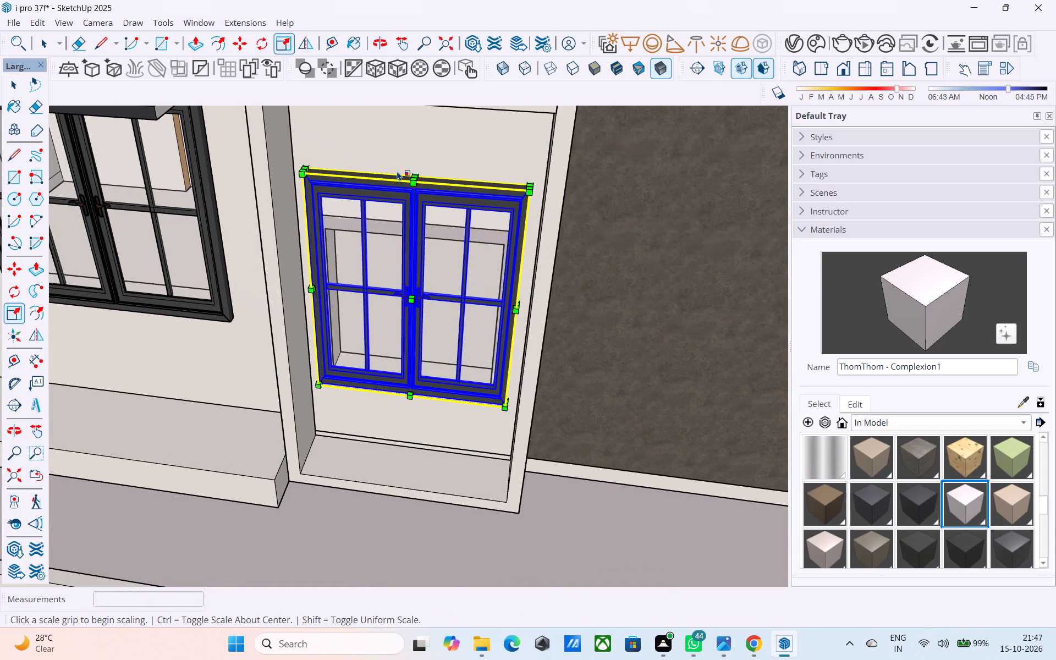
scroll(397, 171, up, 3)
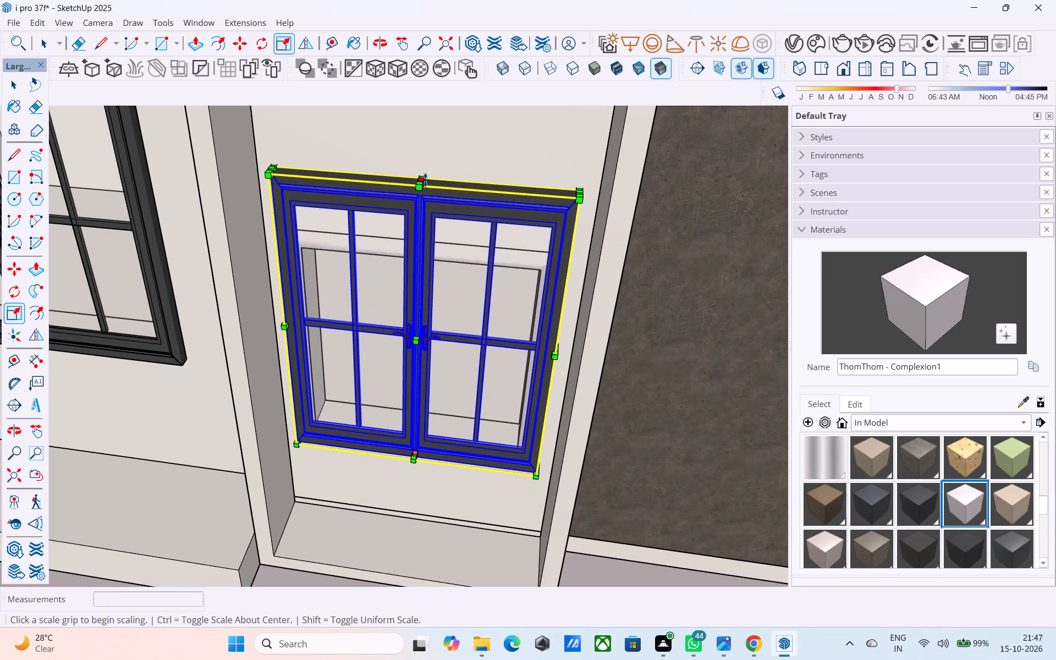
click(425, 180)
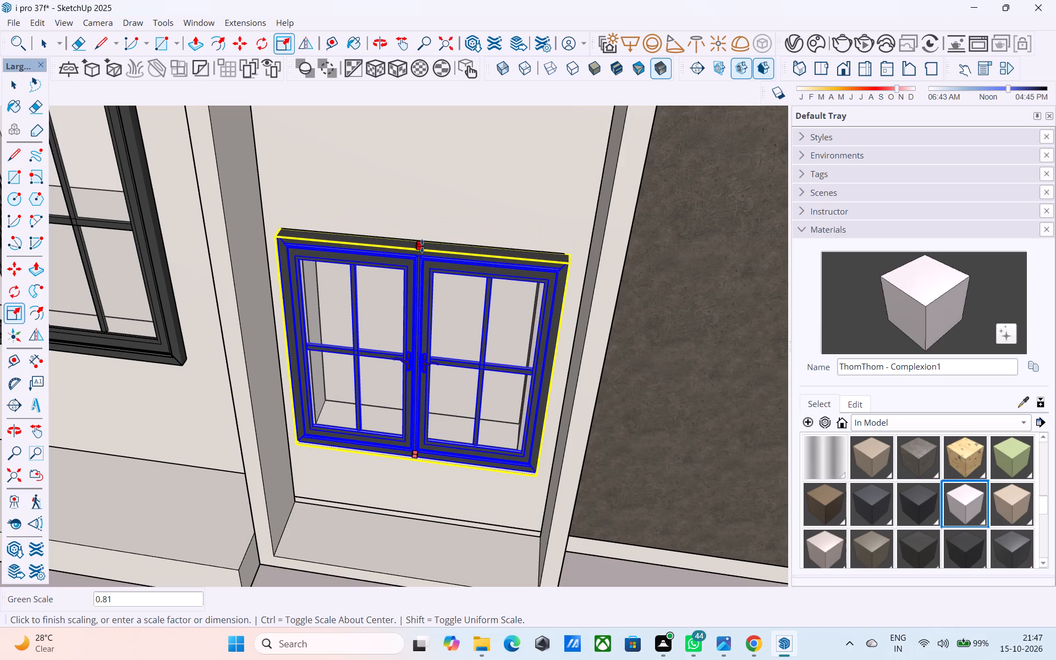
click(422, 246)
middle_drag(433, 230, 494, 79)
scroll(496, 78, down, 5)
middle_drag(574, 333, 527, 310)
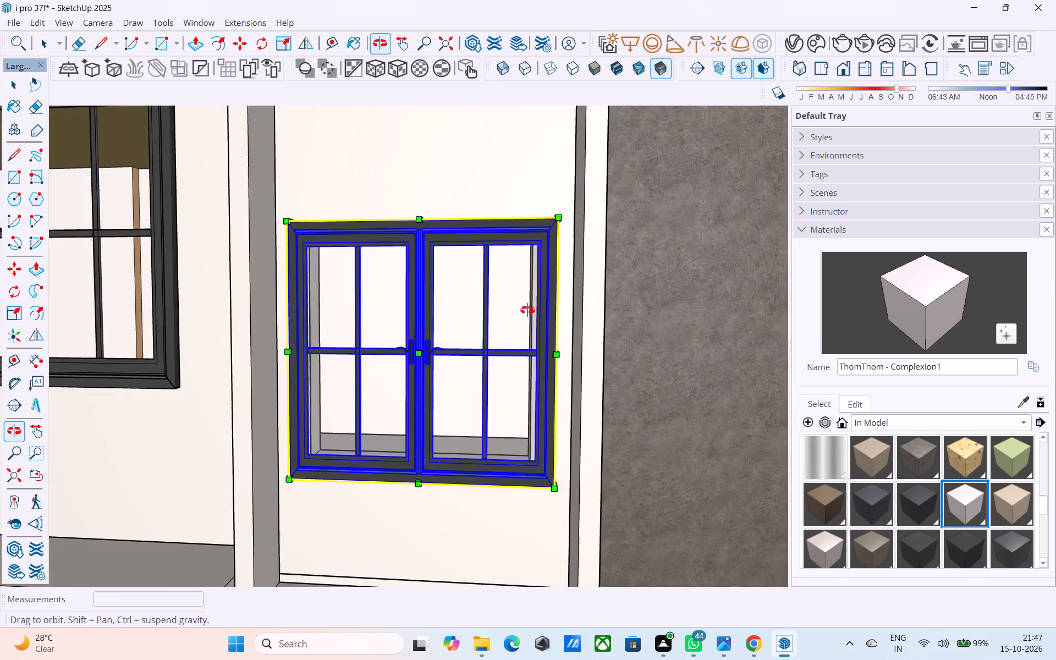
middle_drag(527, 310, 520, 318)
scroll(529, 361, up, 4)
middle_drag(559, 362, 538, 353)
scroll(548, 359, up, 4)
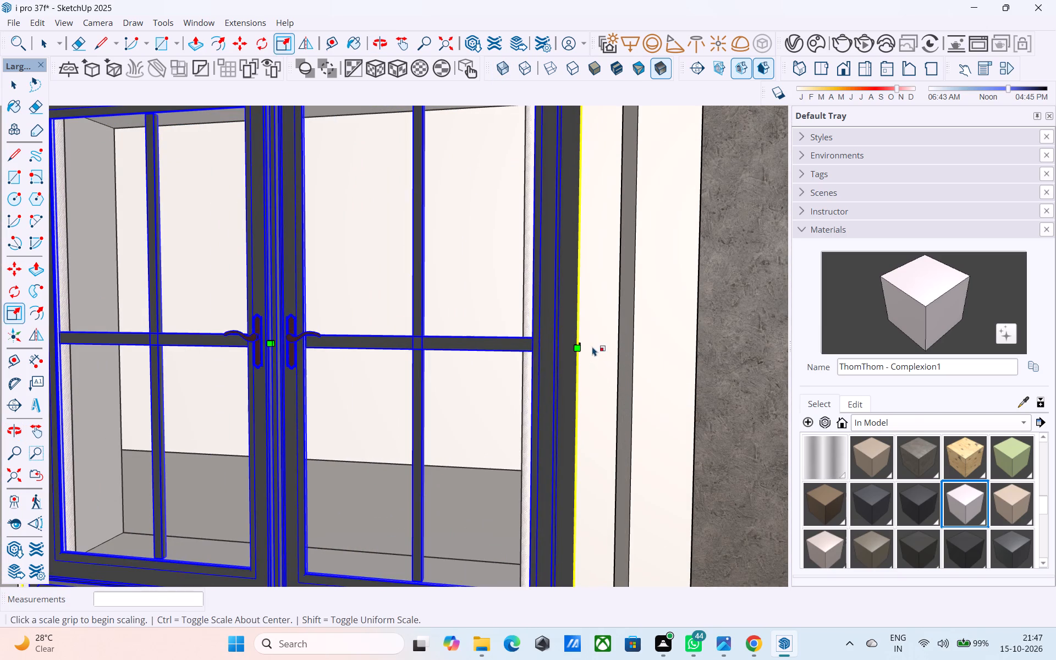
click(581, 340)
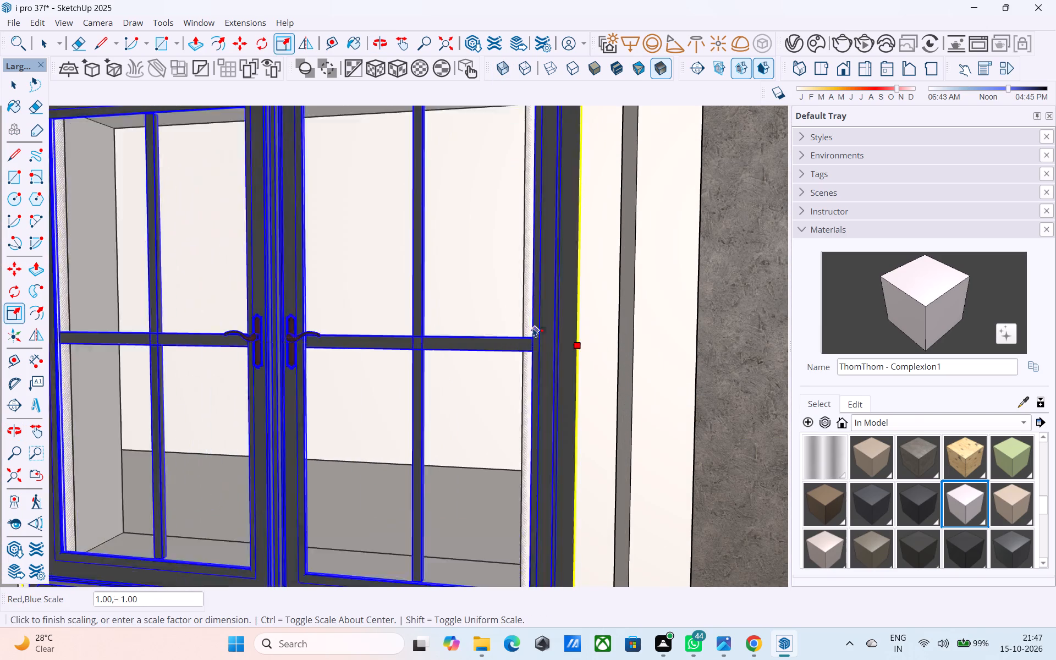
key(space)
Copy the resized window up about 10' 9 5/8" into the next floor's opening within the vertical frame.
scroll(535, 326, down, 11)
middle_drag(541, 330, 584, 371)
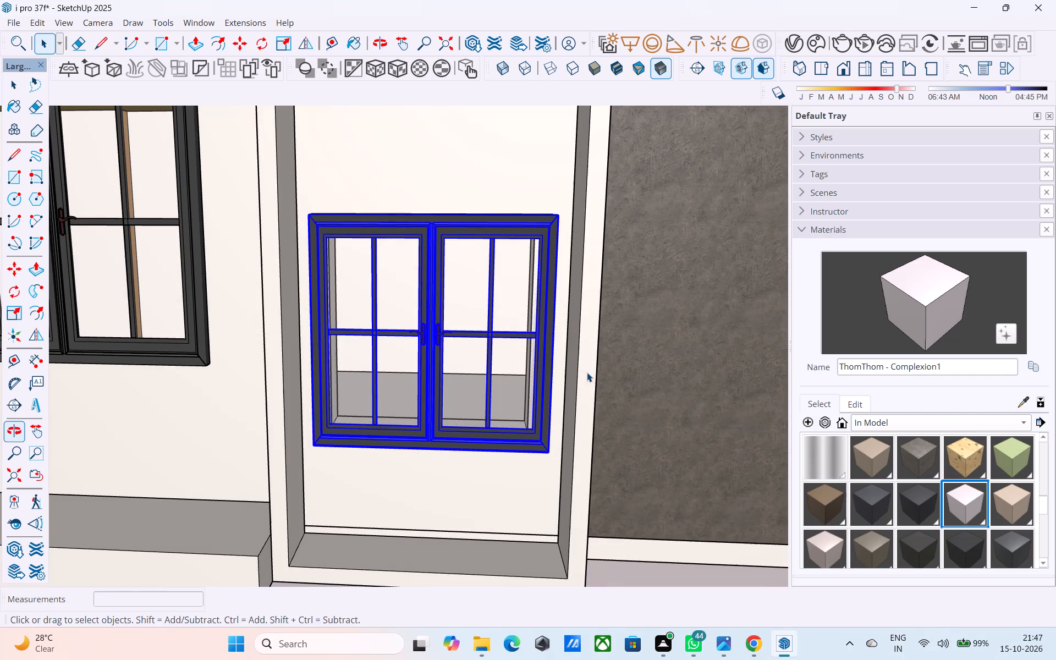
key(m)
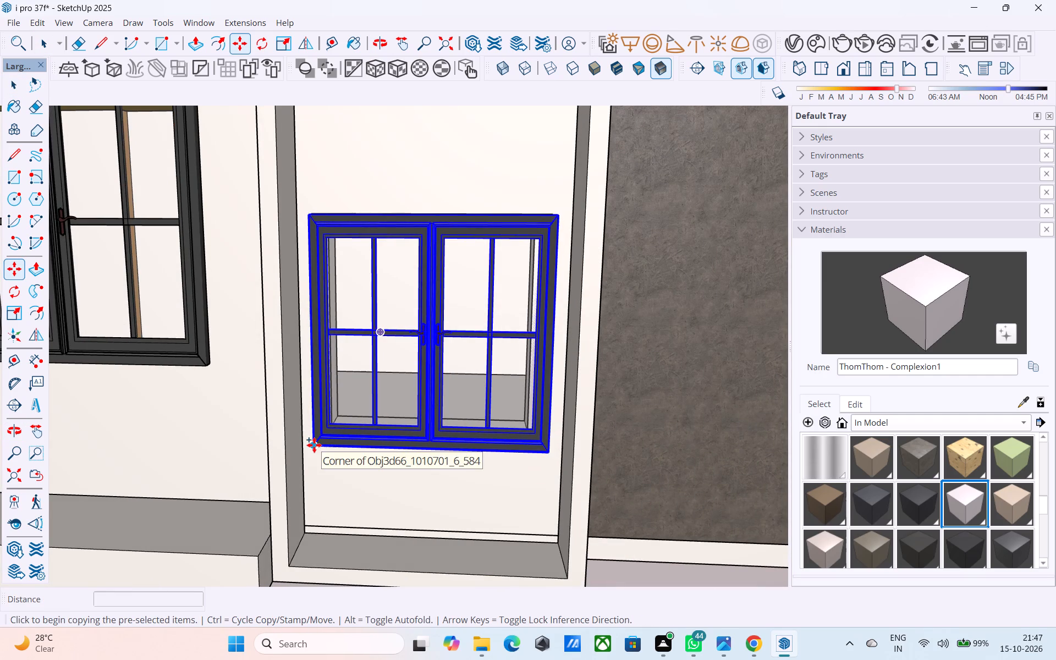
click(314, 445)
scroll(369, 200, down, 5)
middle_drag(369, 201, 369, 383)
scroll(377, 372, down, 2)
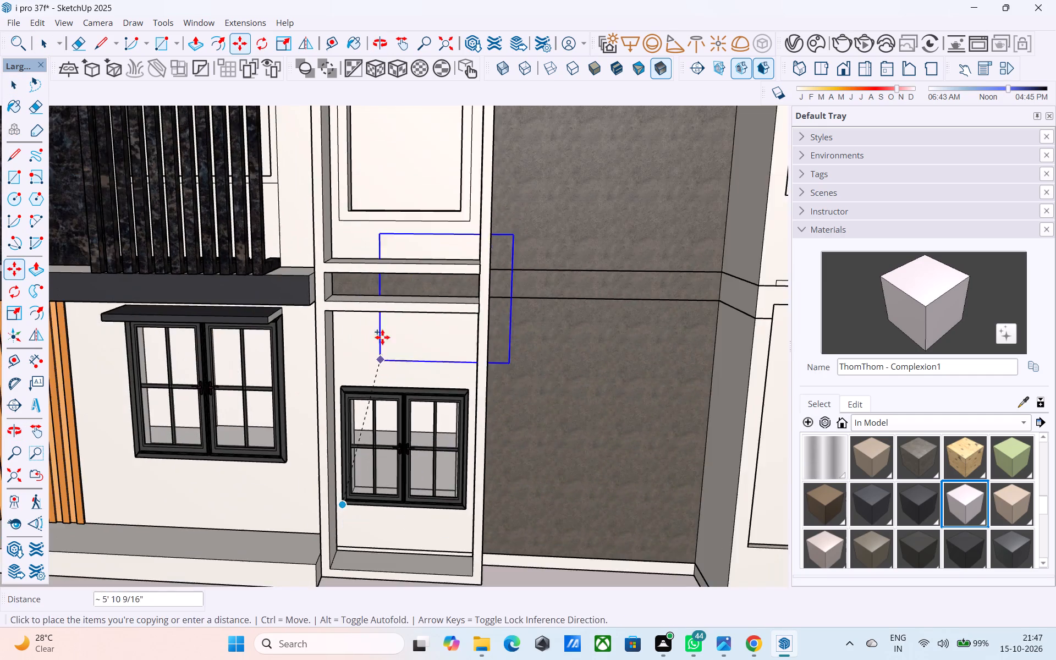
shift+middle_drag(370, 275, 383, 320)
scroll(357, 260, up, 5)
click(353, 267)
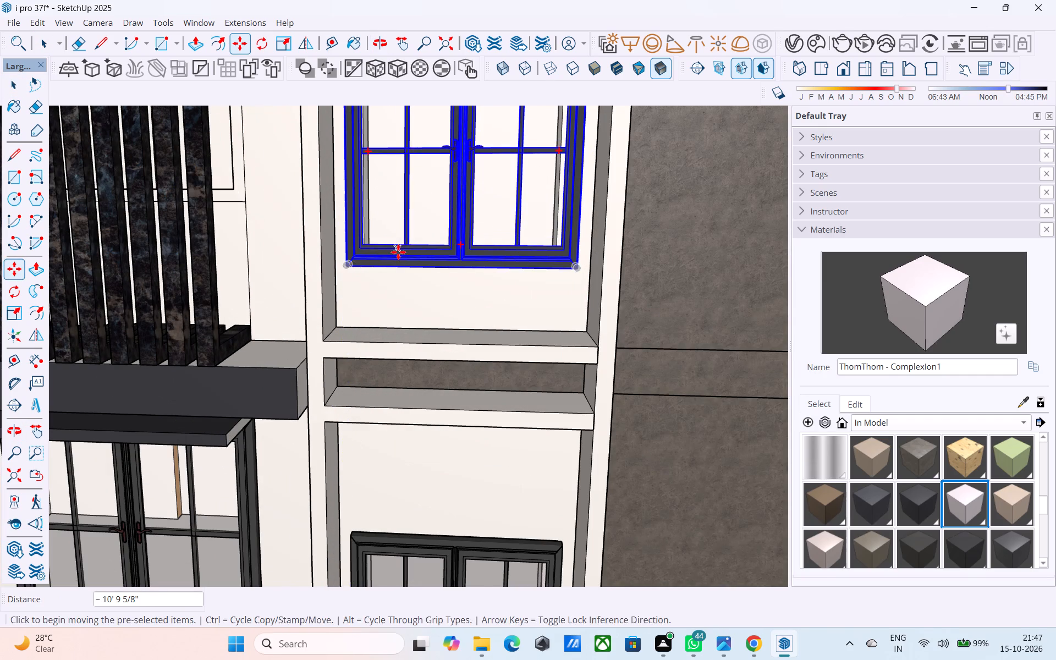
Copy that window up another 10' 7 3/4" or so to the top opening of the vertical frame.
scroll(400, 254, down, 3)
shift+middle_drag(401, 258, 431, 369)
shift+scroll(431, 369, down, 5)
key(m)
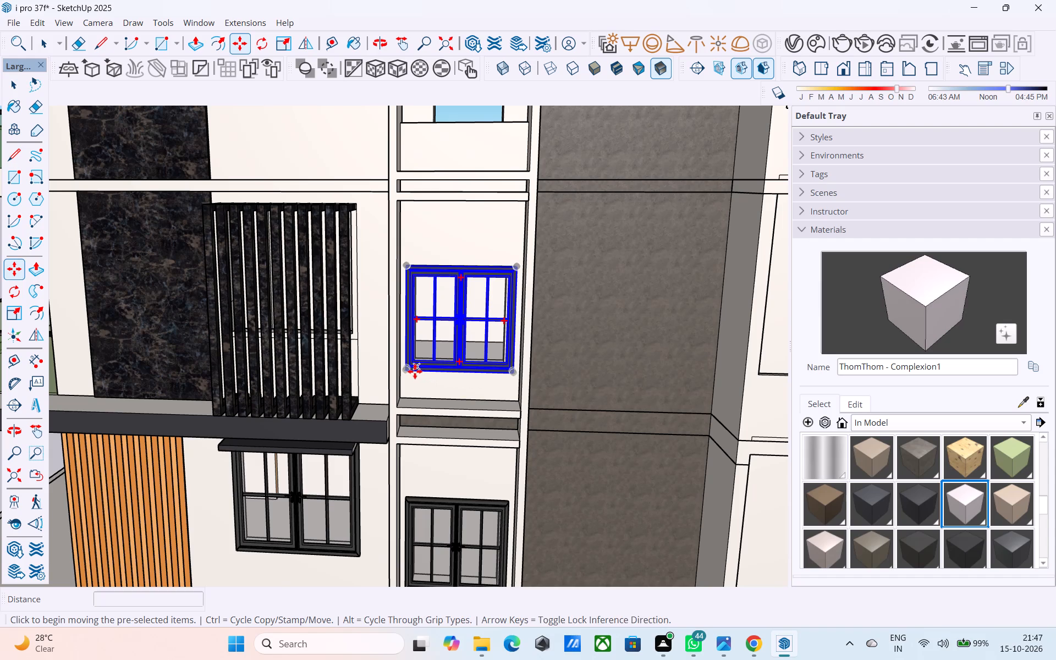
click(410, 371)
scroll(433, 189, down, 3)
shift+middle_drag(433, 189, 438, 317)
scroll(435, 310, up, 3)
scroll(419, 249, up, 1)
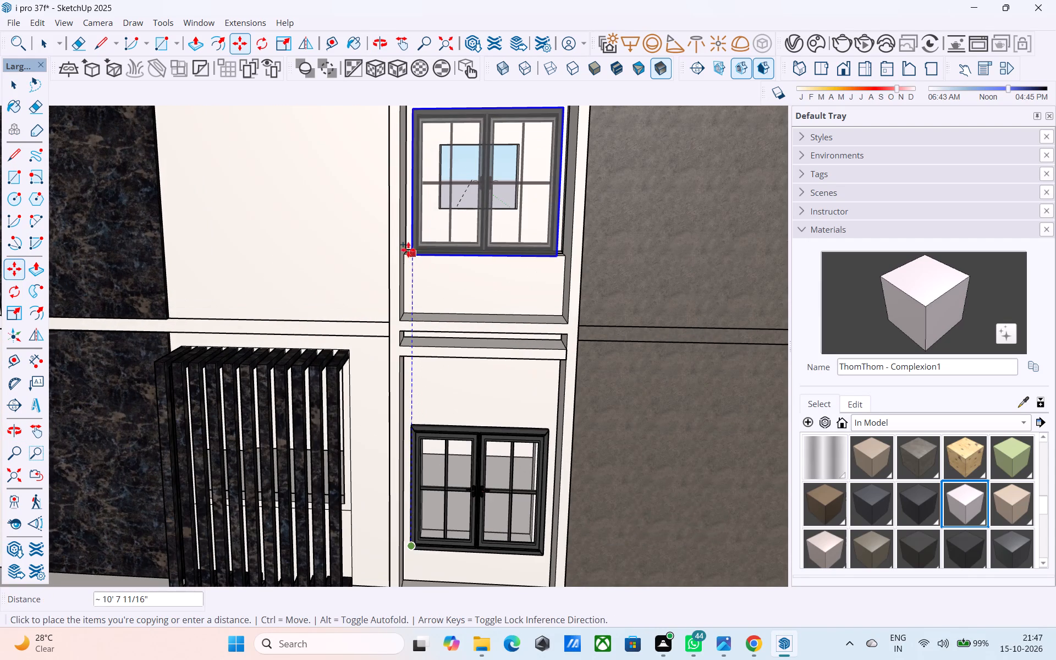
scroll(404, 251, up, 4)
click(408, 252)
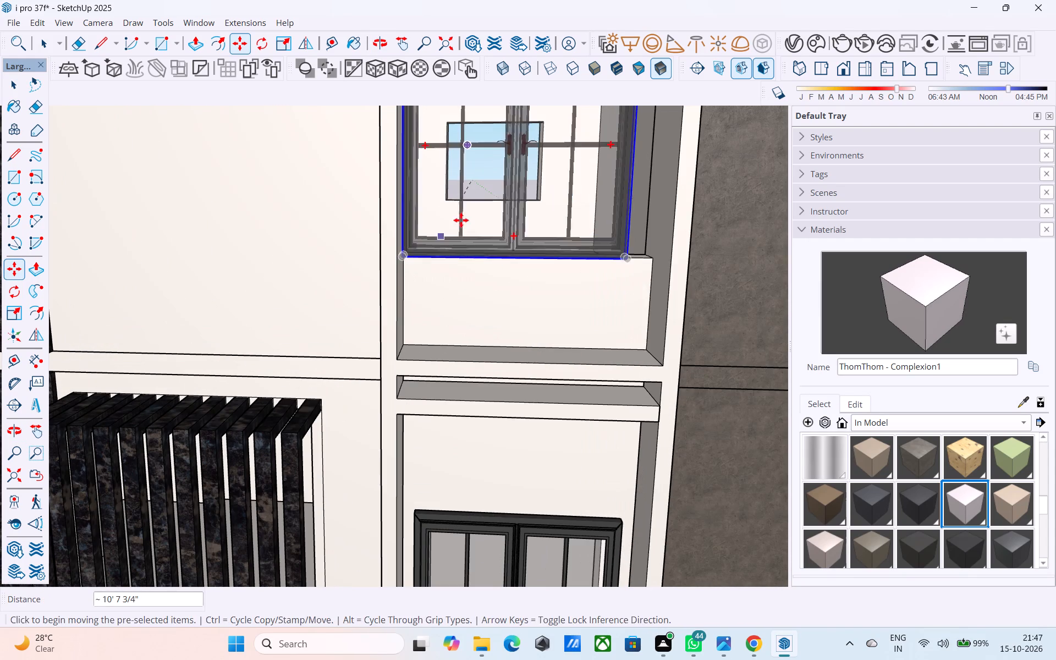
Scale the top window's width by about 1.13 to span the opening in the side facade's vertical frame.
scroll(461, 221, down, 4)
middle_drag(461, 223, 359, 361)
key(s)
middle_drag(453, 291, 425, 299)
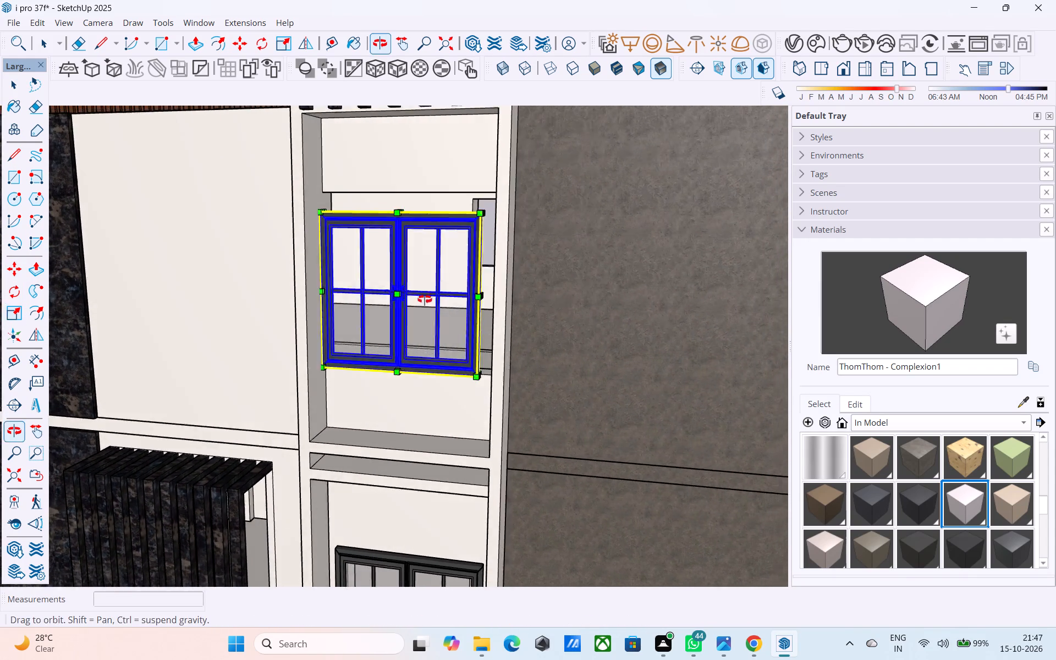
middle_drag(425, 299, 426, 303)
scroll(464, 311, up, 7)
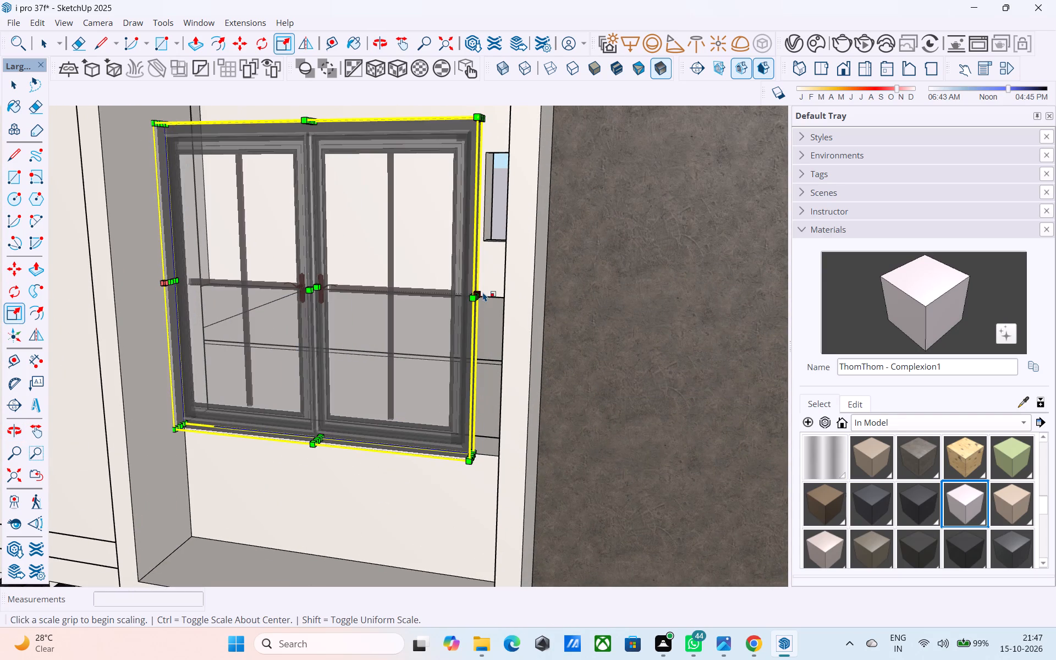
scroll(479, 292, up, 4)
scroll(481, 291, down, 2)
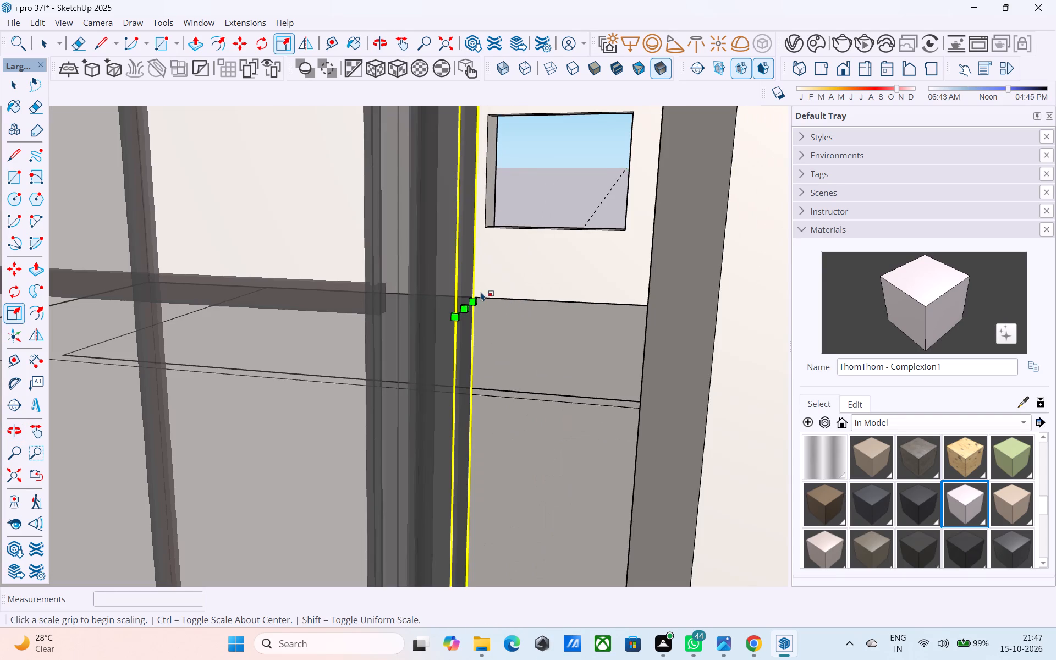
click(468, 306)
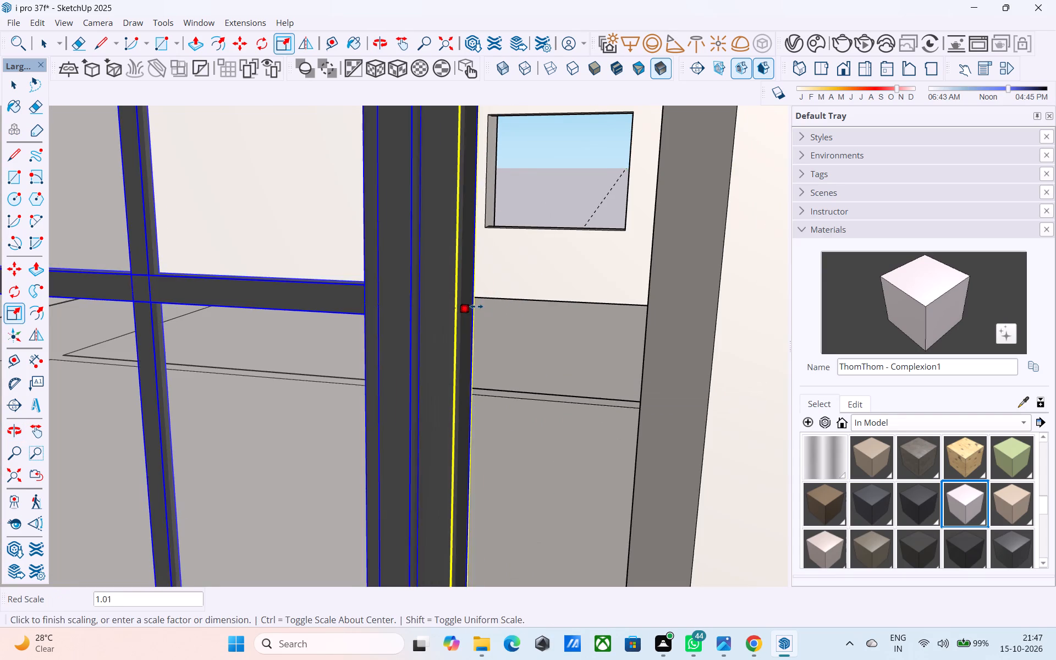
scroll(477, 307, down, 4)
middle_drag(502, 306, 522, 302)
click(609, 313)
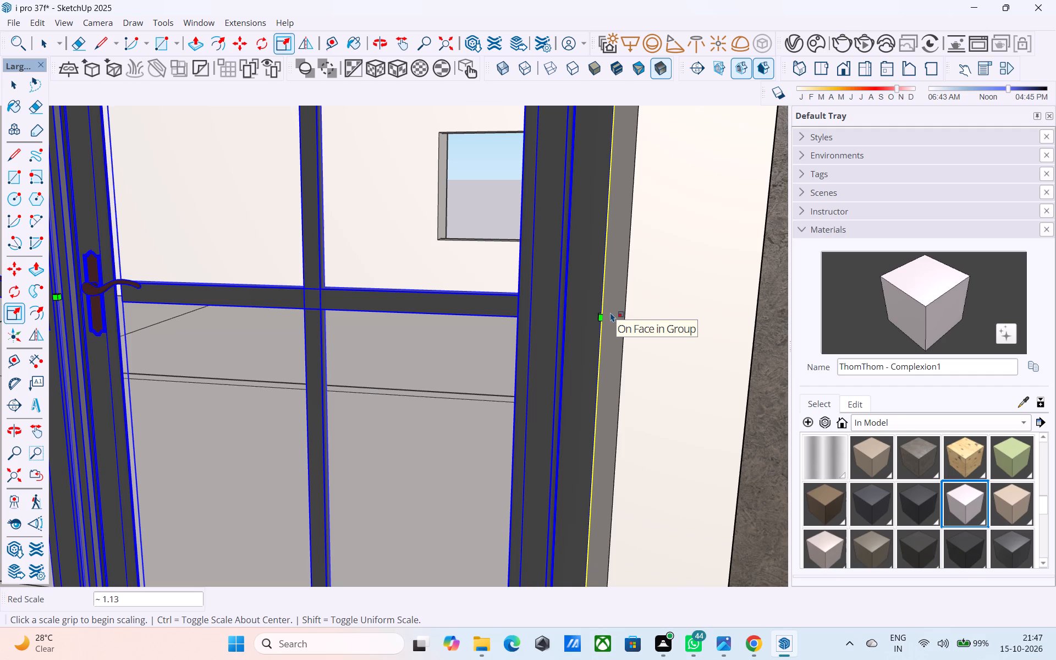
scroll(613, 312, down, 9)
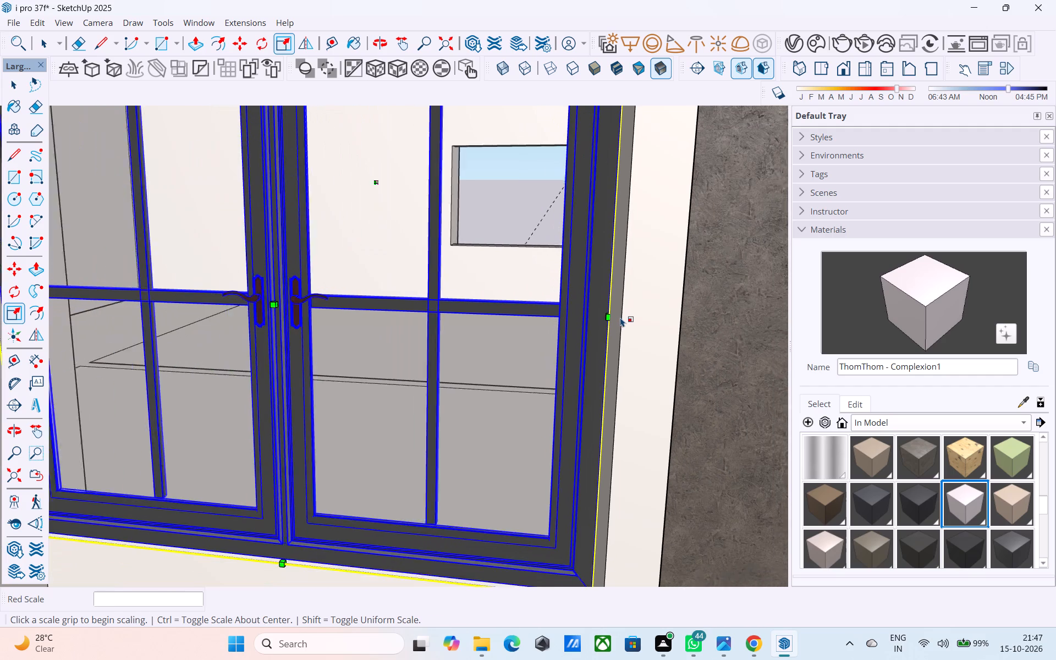
scroll(620, 317, down, 1)
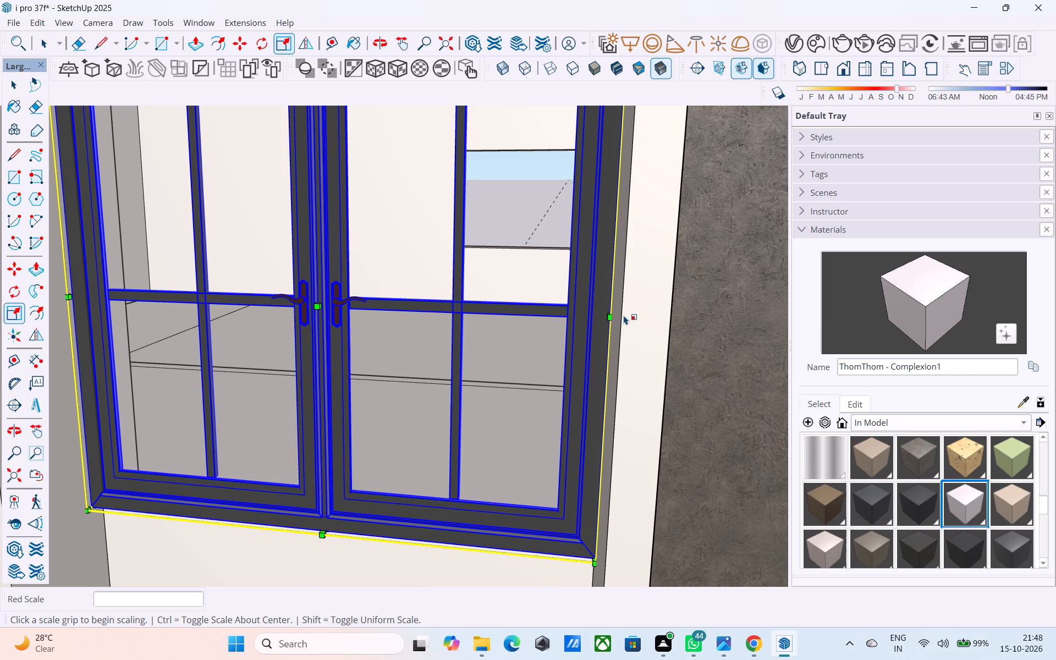
scroll(628, 324, down, 8)
Scale the top window's height by 1.12 within the vertical frame, and clear the selection.
middle_drag(543, 329, 541, 369)
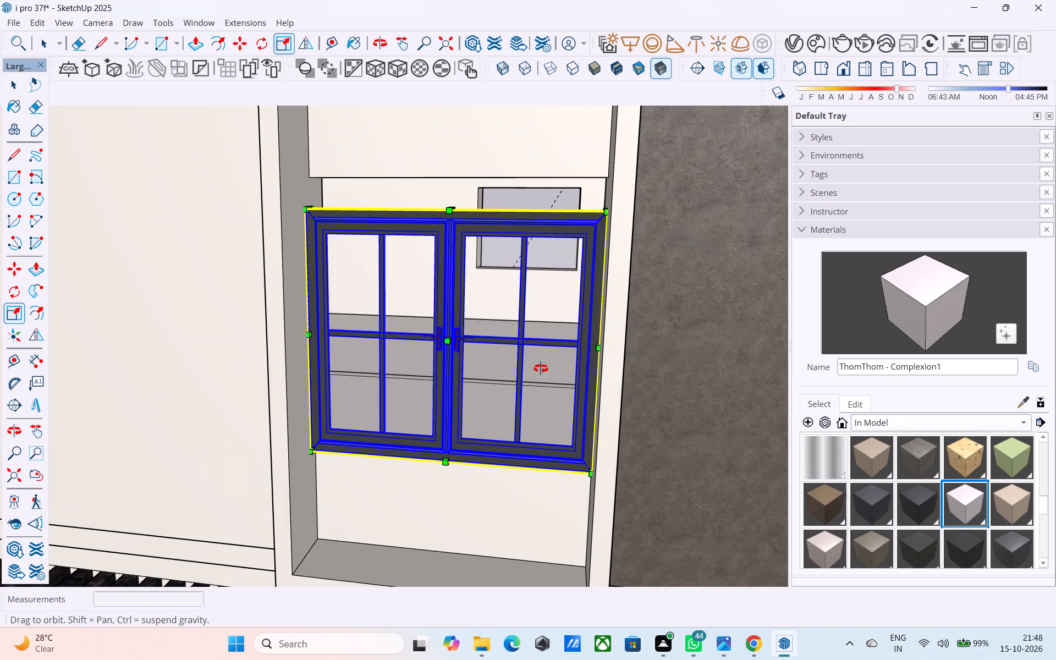
middle_drag(541, 369, 539, 380)
middle_drag(486, 211, 477, 256)
scroll(443, 343, up, 2)
click(426, 360)
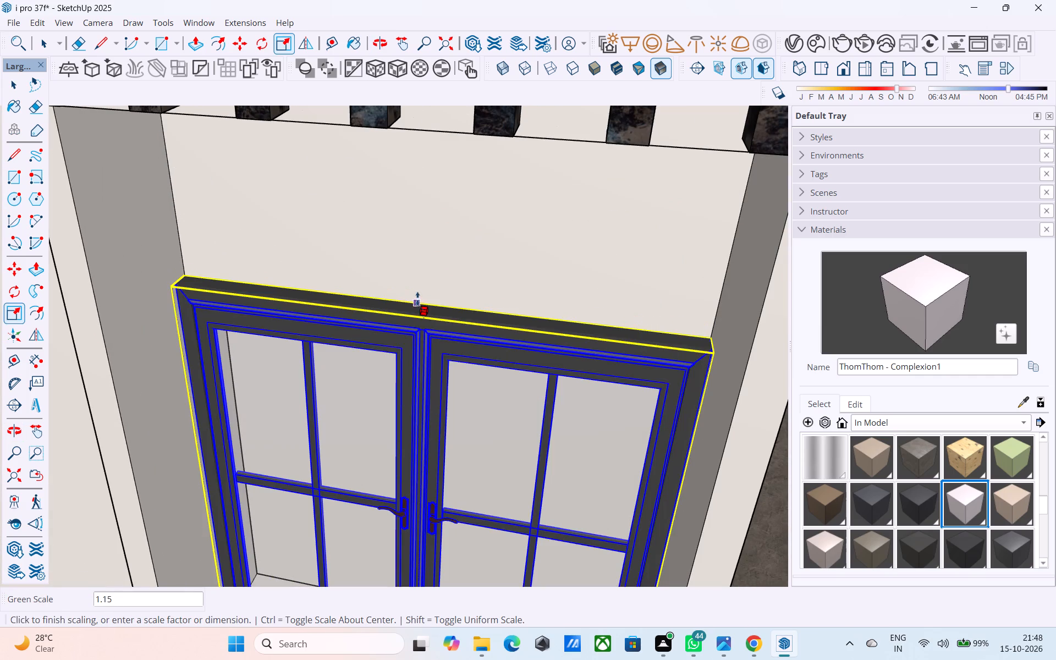
click(416, 310)
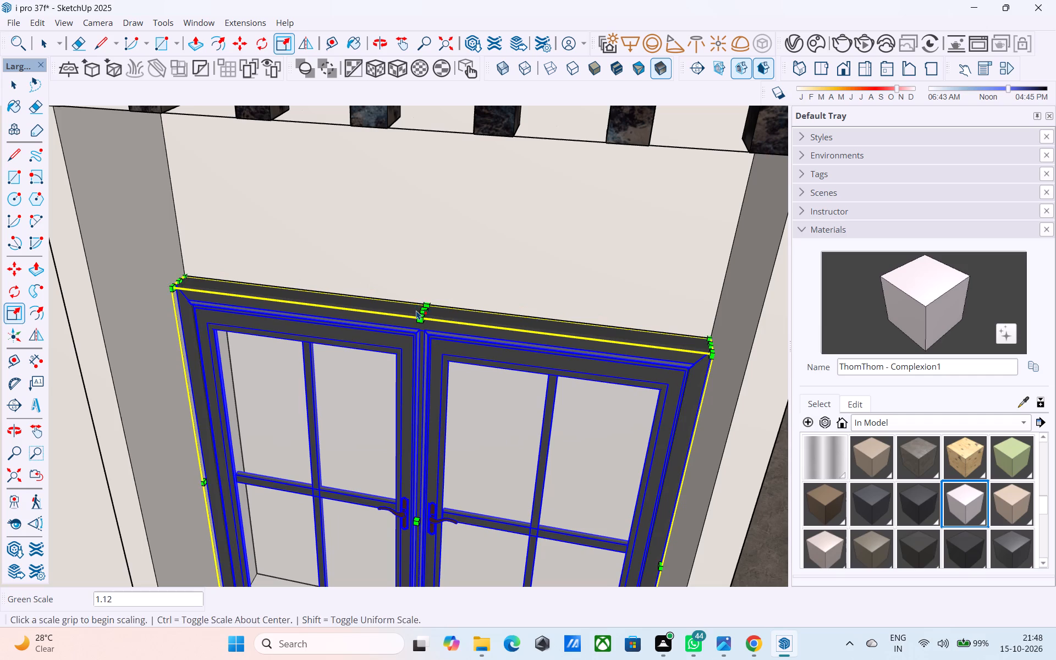
middle_drag(417, 310, 497, 221)
scroll(502, 216, down, 20)
scroll(502, 216, down, 7)
key(space)
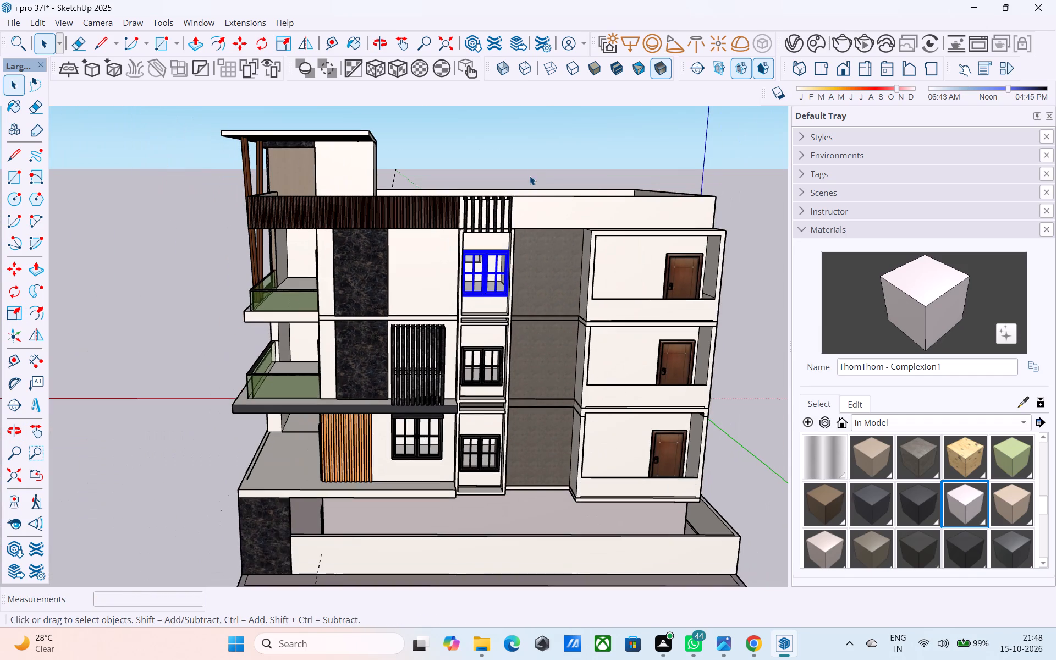
click(538, 153)
Copy the enlarged top window across the house about 28' 9 7/16" into the top opening of the opposite facade's vertical frame.
middle_drag(463, 299, 955, 370)
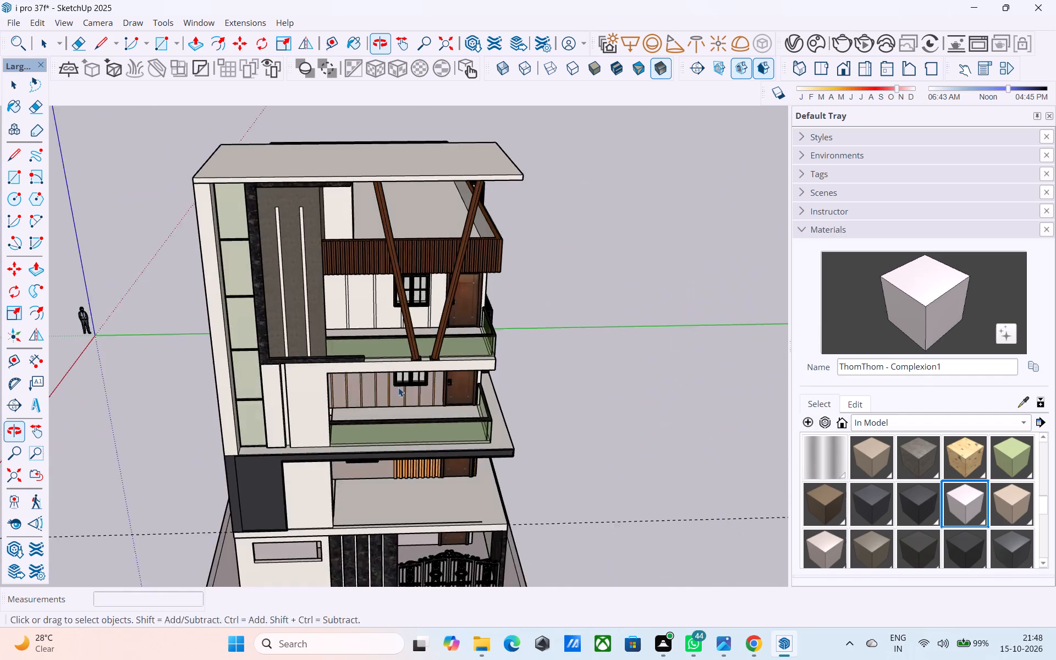
middle_drag(386, 387, 143, 355)
middle_drag(434, 360, 284, 361)
scroll(518, 286, up, 8)
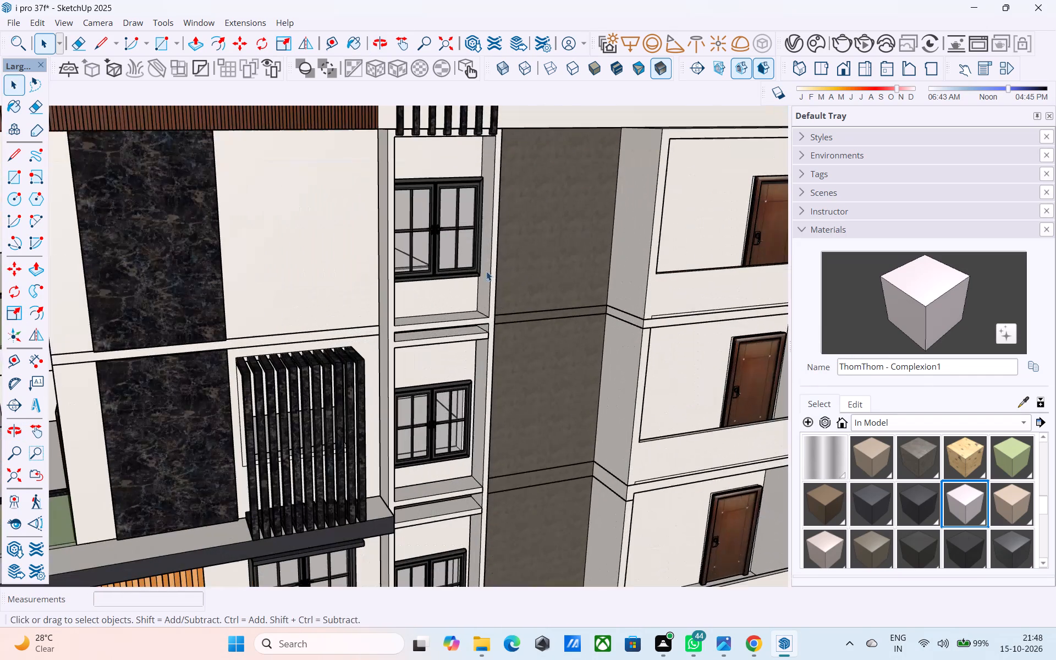
click(438, 188)
key(m)
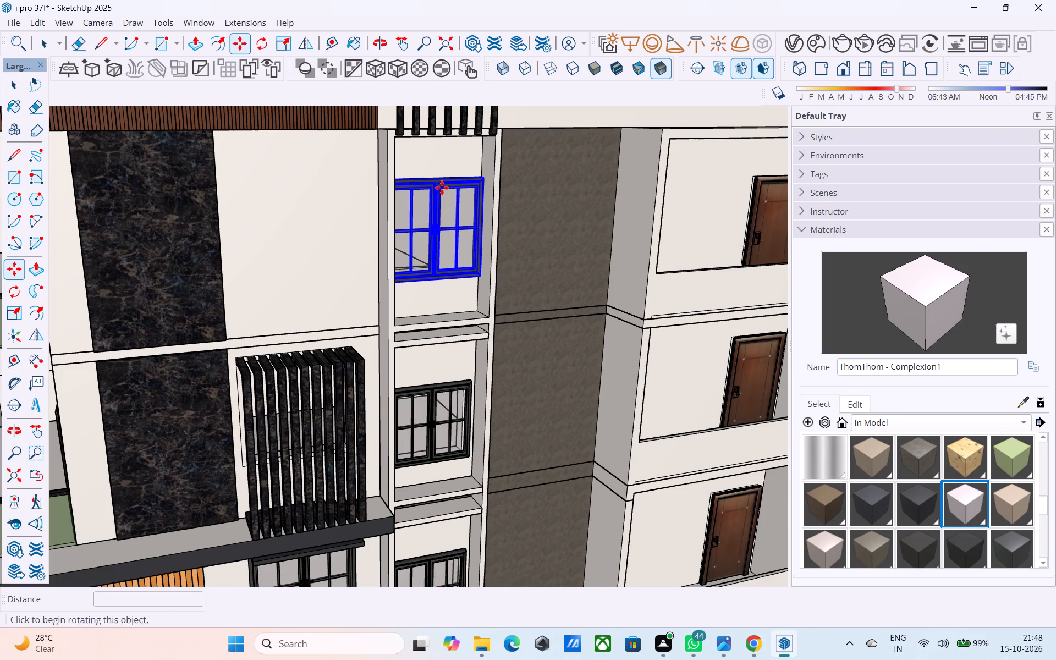
click(484, 182)
scroll(490, 262, down, 10)
middle_drag(205, 245, 821, 326)
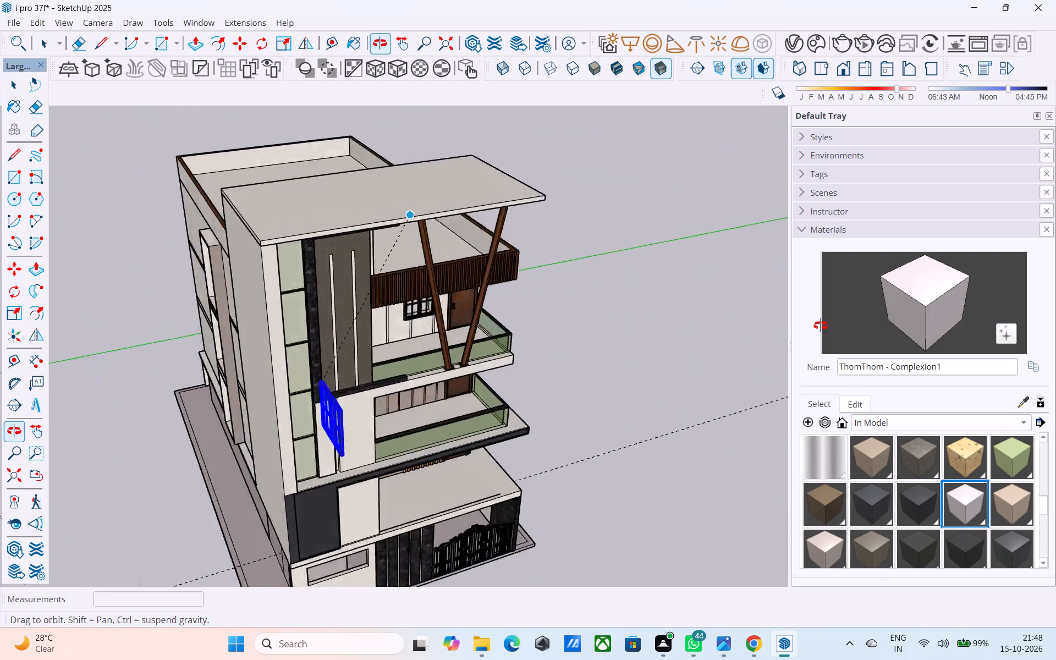
middle_drag(821, 326, 1035, 328)
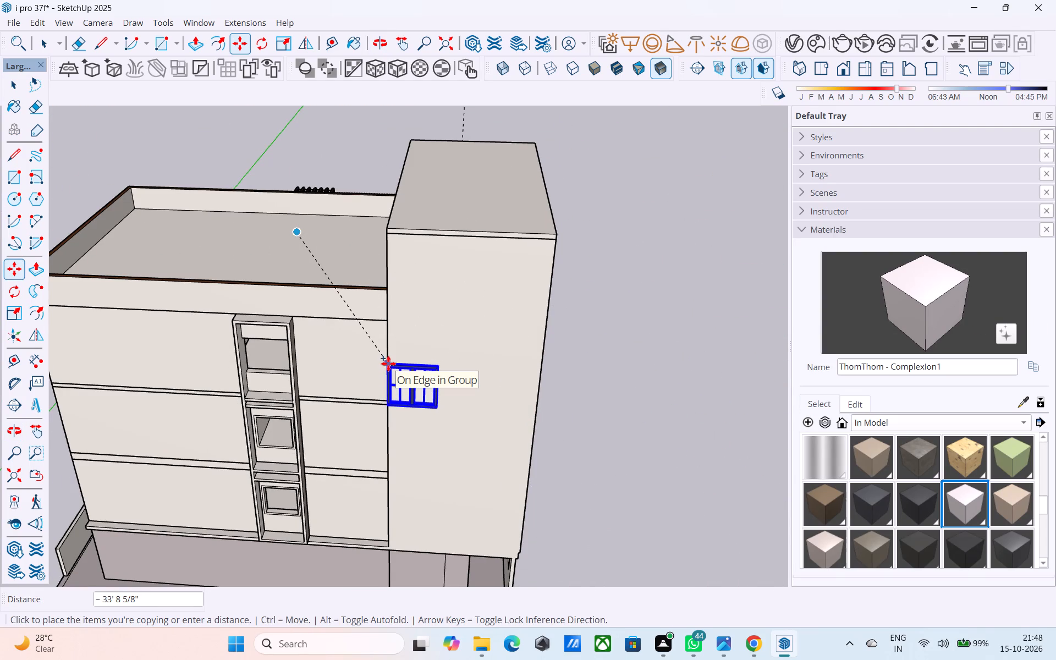
shift+middle_drag(388, 364, 425, 364)
scroll(317, 362, up, 7)
middle_drag(288, 343, 294, 315)
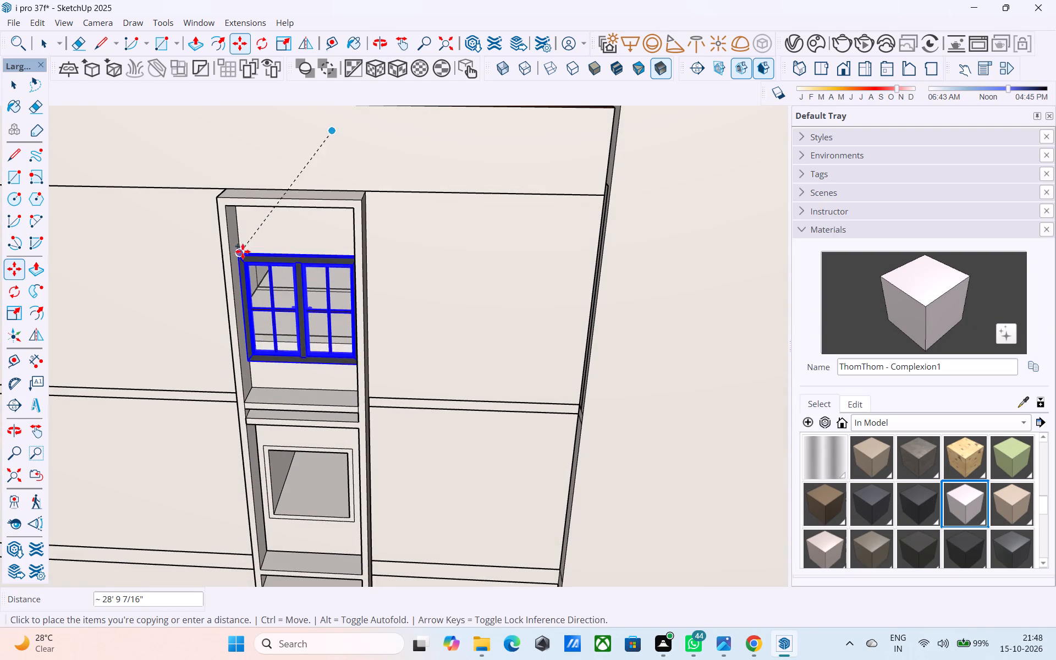
click(243, 253)
Copy that window down about 10' 1 3/16" onto the middle opening of the opposite facade's vertical frame.
scroll(296, 324, up, 1)
middle_drag(296, 324, 343, 237)
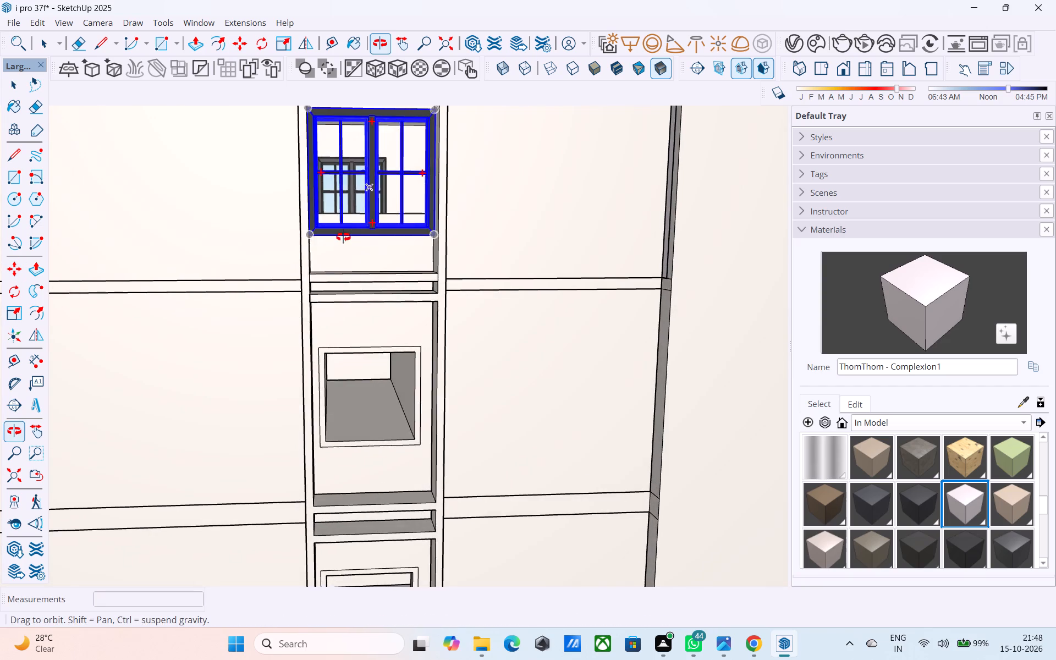
middle_drag(343, 237, 349, 320)
middle_drag(345, 321, 321, 327)
key(m)
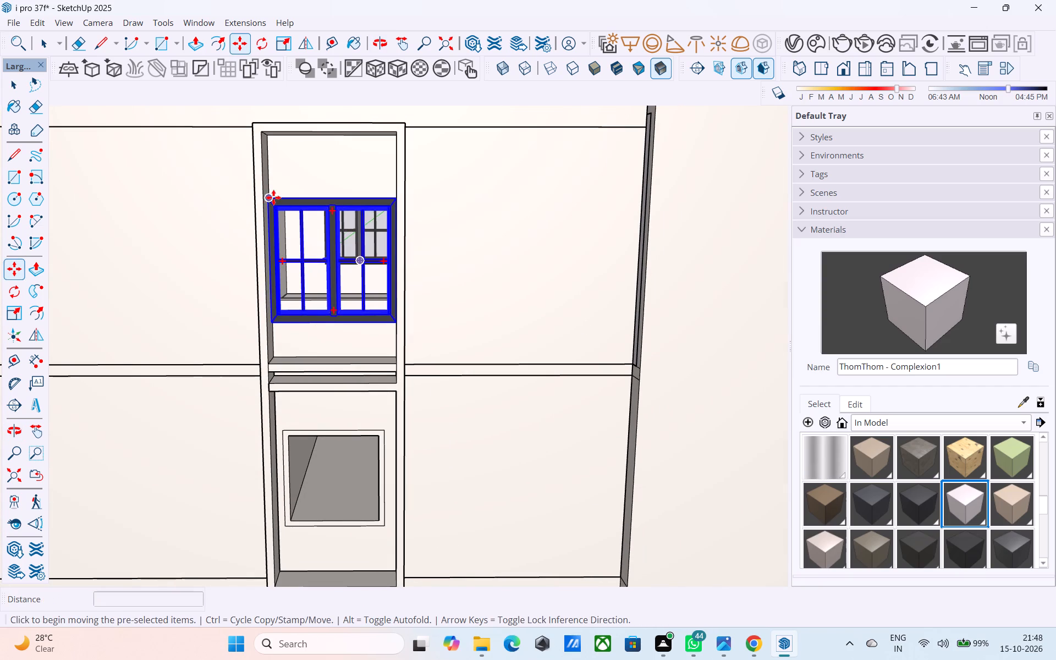
click(267, 197)
shift+middle_drag(266, 349, 263, 337)
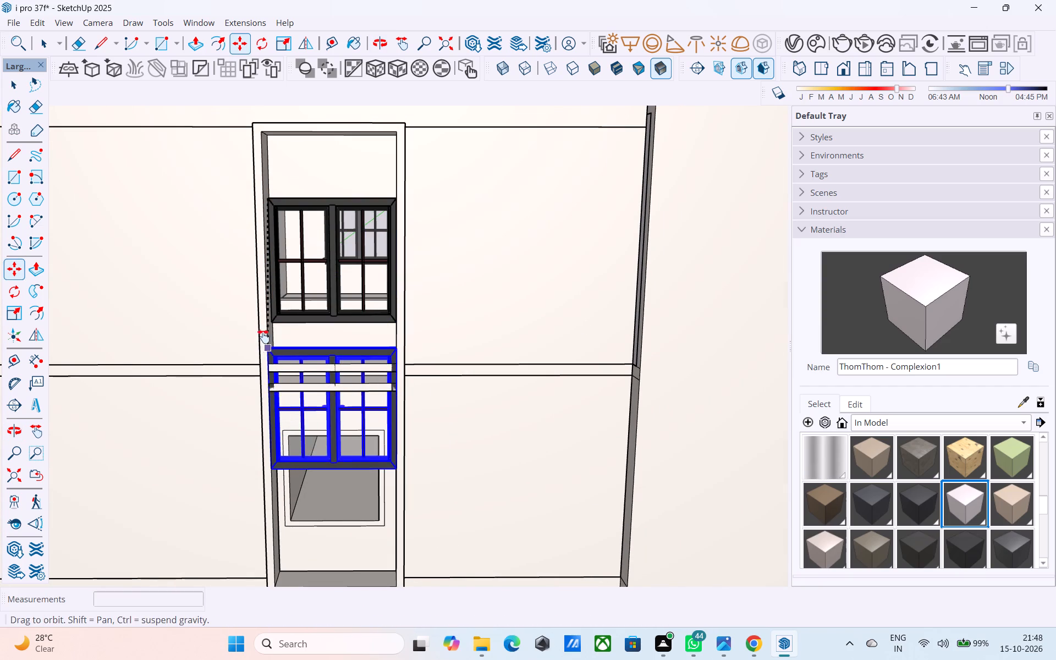
shift+middle_drag(263, 337, 275, 260)
scroll(282, 280, up, 2)
middle_drag(311, 397, 308, 359)
scroll(308, 353, up, 3)
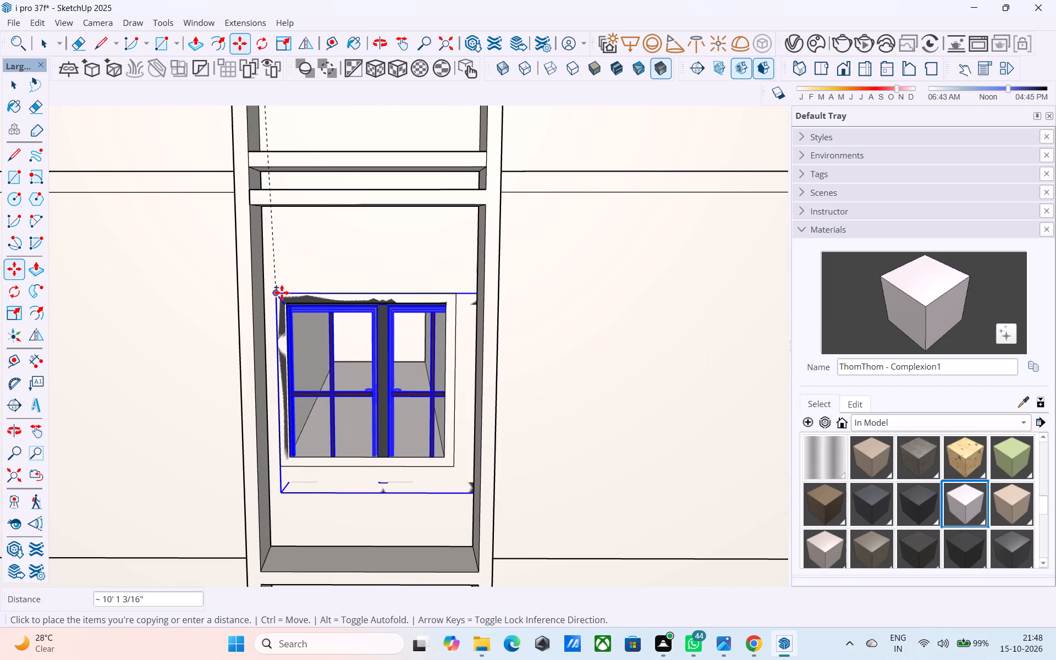
click(280, 291)
Scale the middle window copy's width by about 0.84 to match the outline around its opening.
key(a)
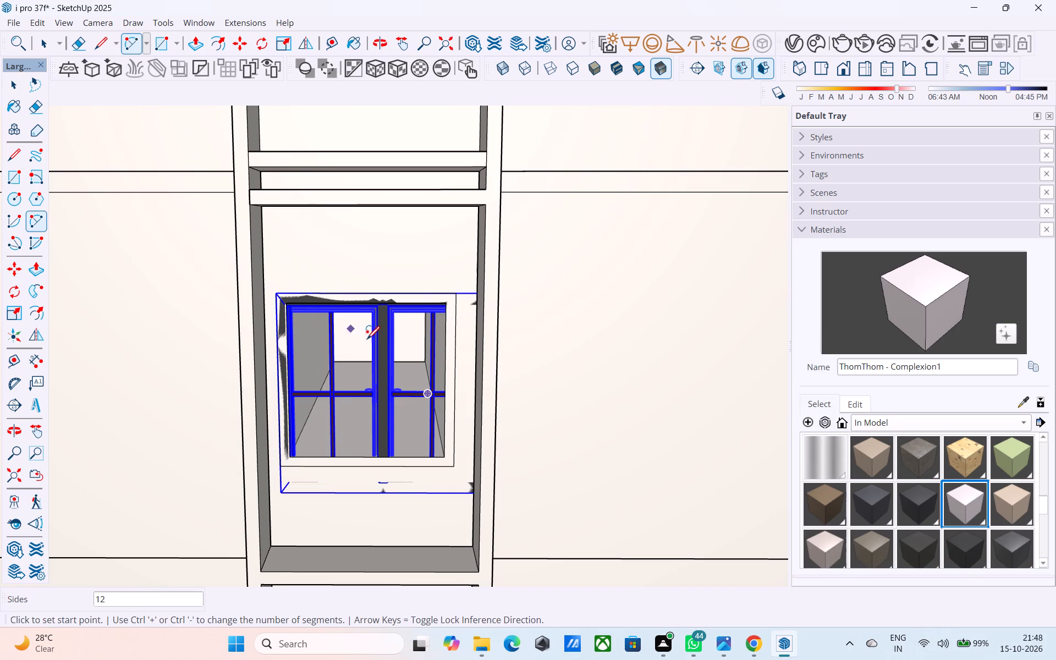
key(s)
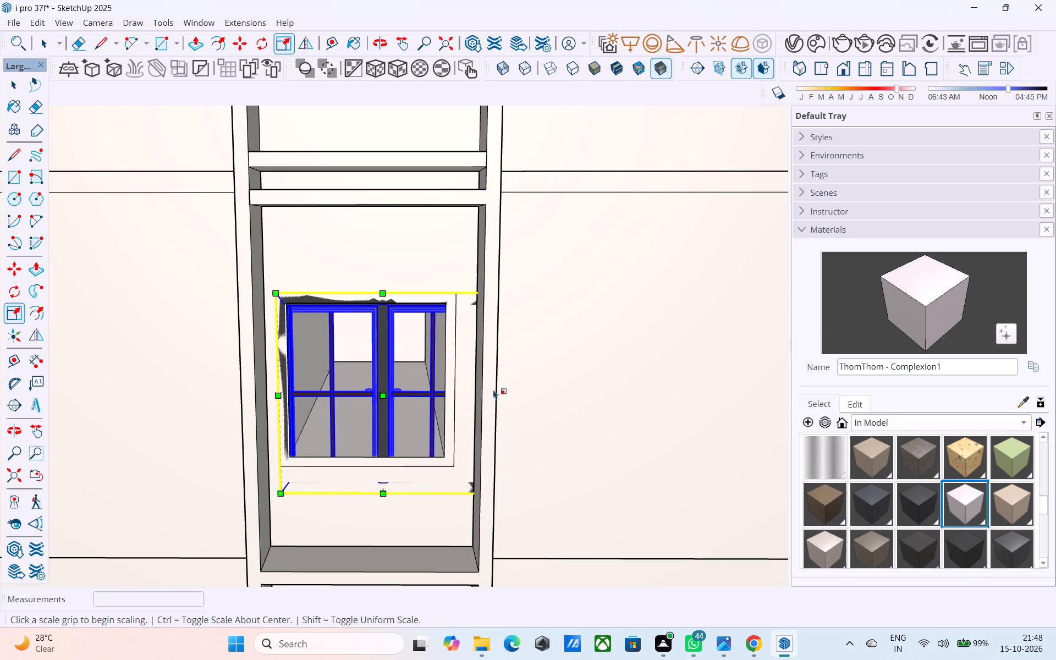
drag(491, 390, 455, 388)
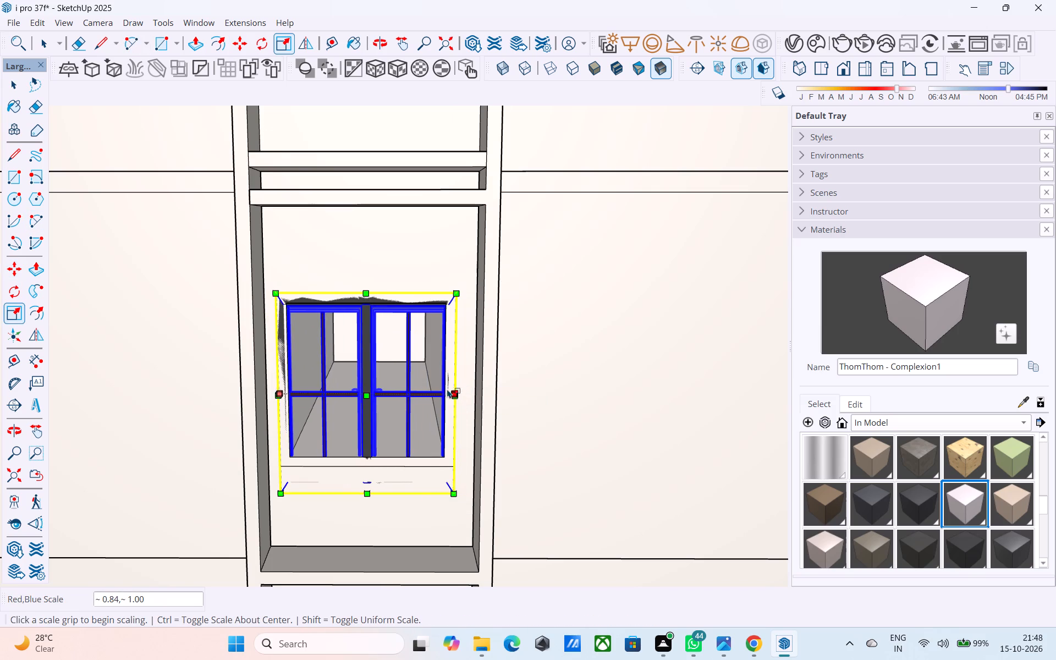
Move the middle window about 8 7/8" outward so it stands in front of the wall.
middle_drag(414, 448, 314, 472)
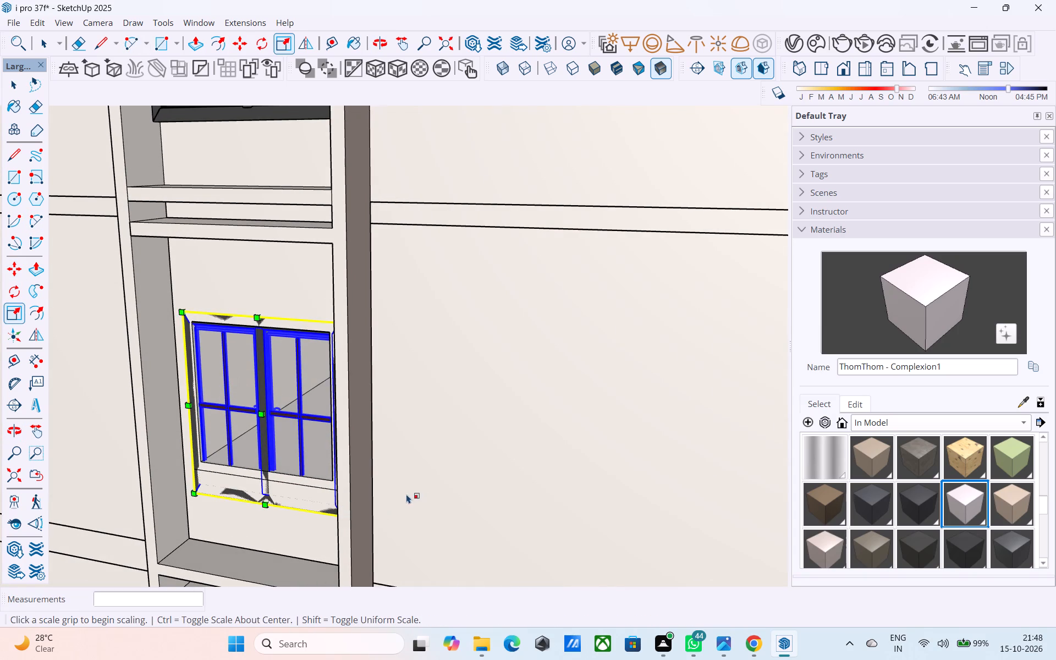
key(m)
click(374, 479)
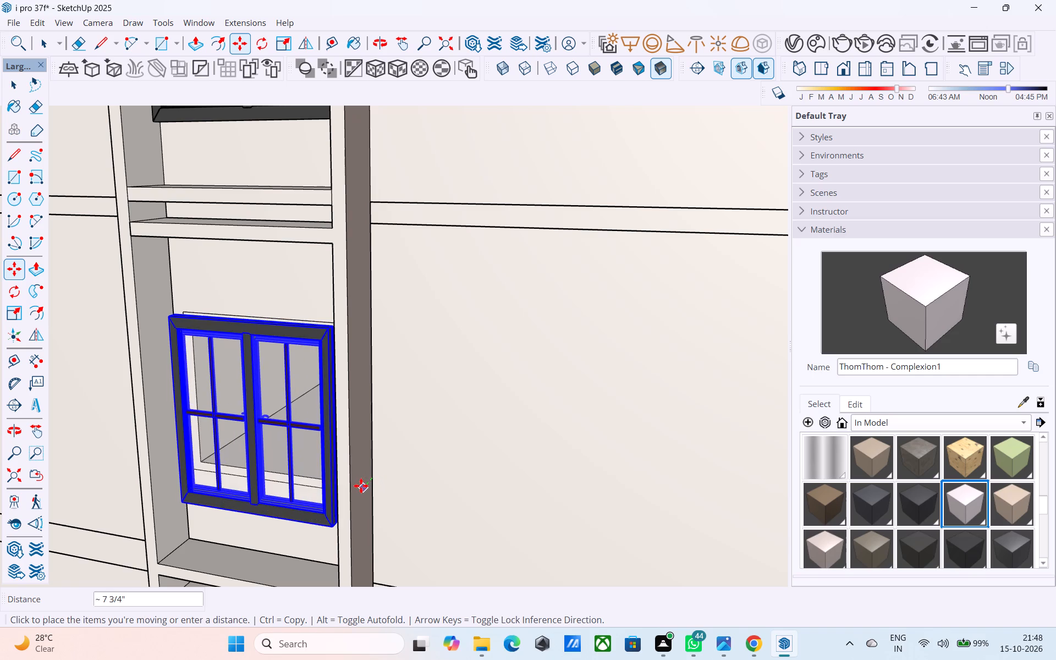
click(358, 486)
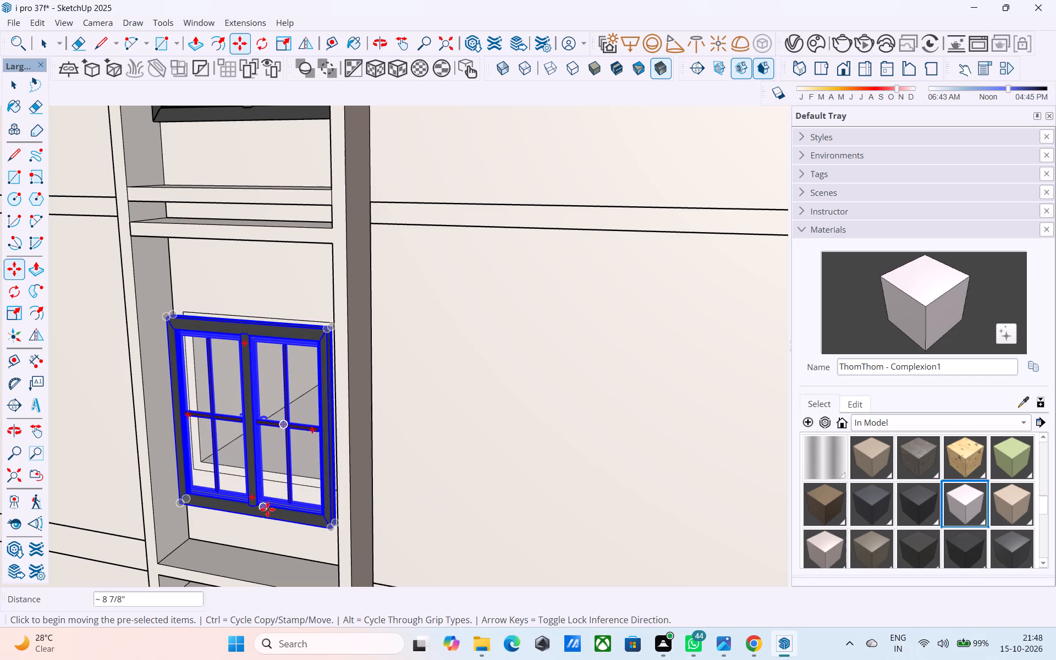
Move the middle window another 9 1/8" or so by its lower corner, clear of the opening's outline.
middle_drag(258, 513, 359, 487)
middle_drag(202, 534, 305, 470)
scroll(273, 480, up, 2)
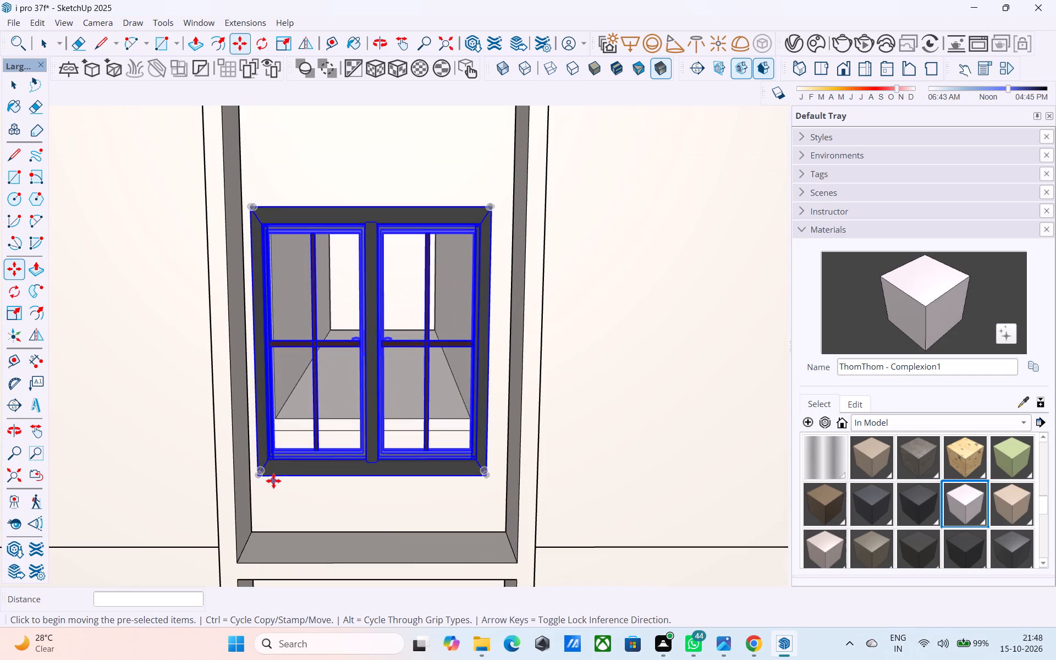
key(m)
scroll(249, 487, up, 4)
click(261, 471)
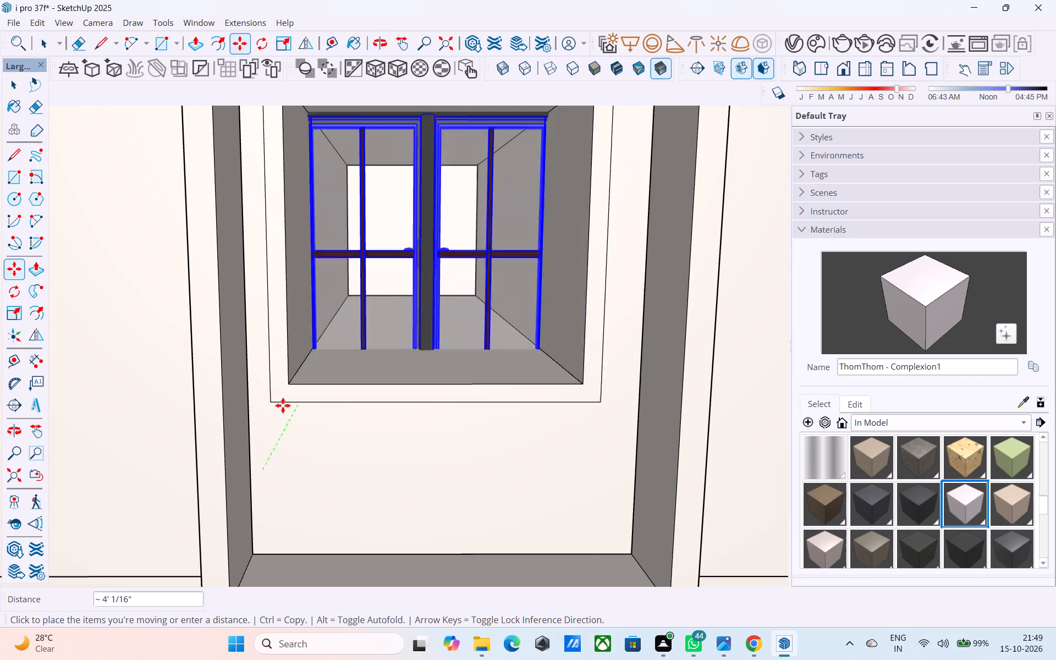
click(322, 469)
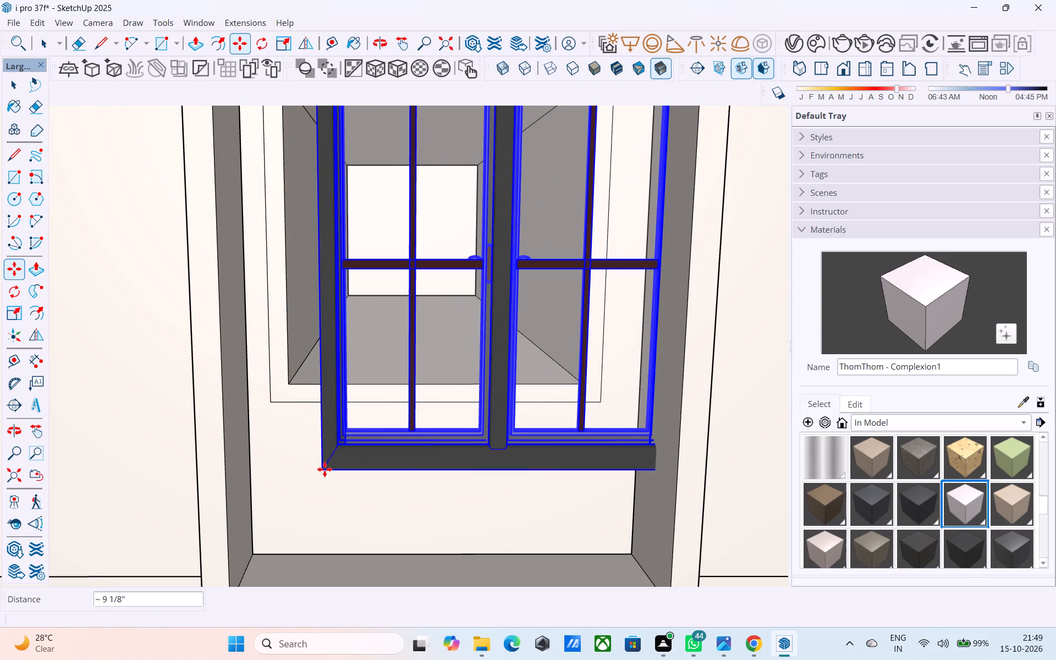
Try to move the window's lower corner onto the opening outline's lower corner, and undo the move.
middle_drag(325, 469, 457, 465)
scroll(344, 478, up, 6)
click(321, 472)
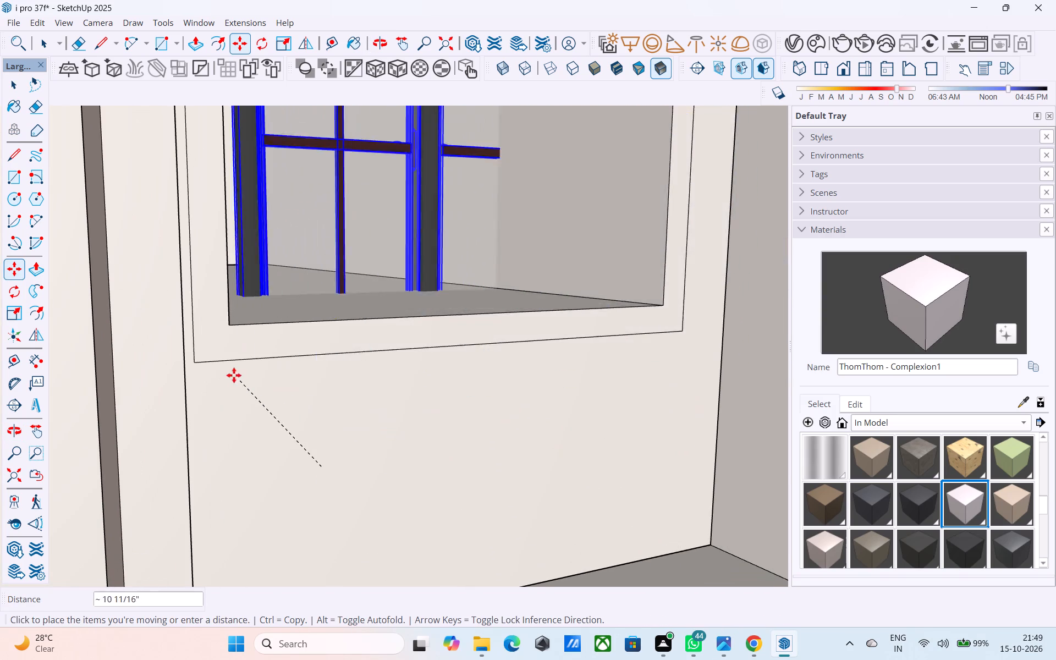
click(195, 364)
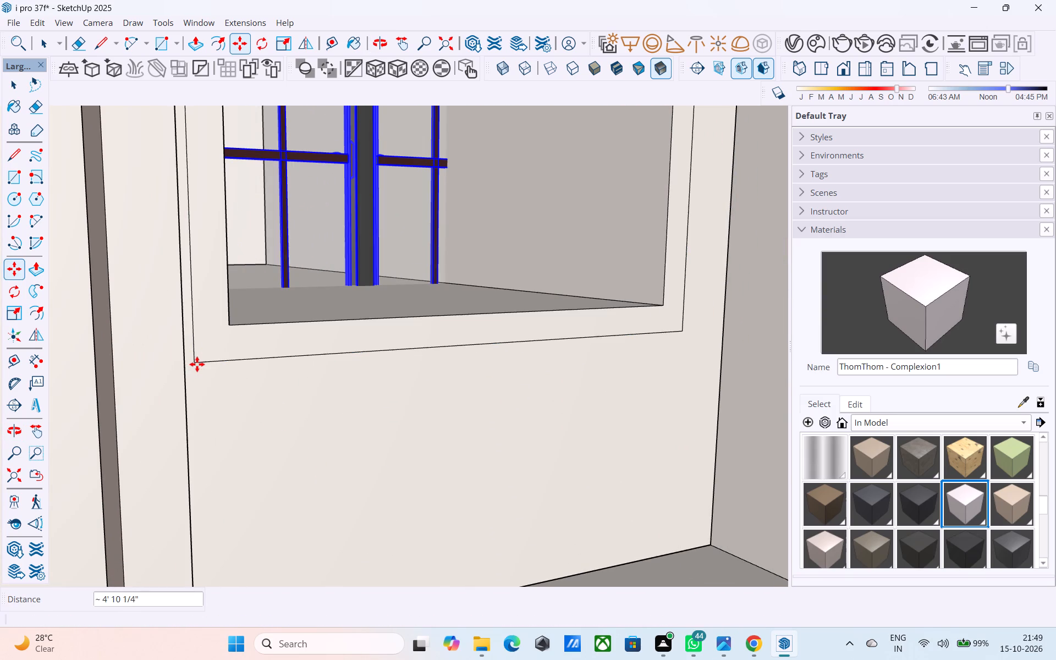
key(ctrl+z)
Move the window about 1' 2 1/8" so its lower corner meets the lower corner of the opening's outline.
click(311, 464)
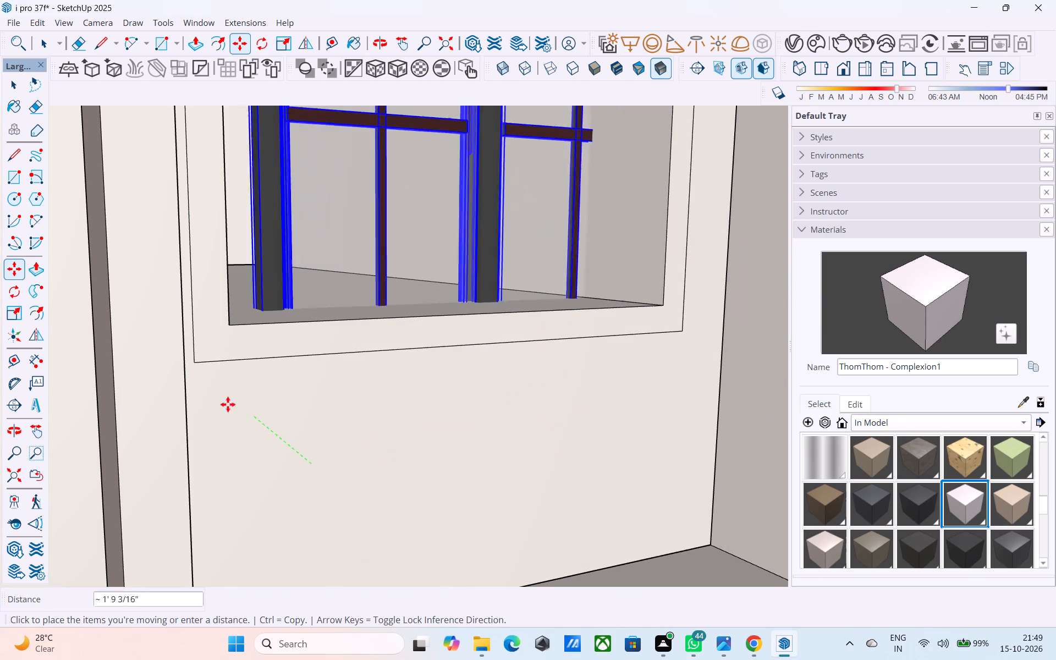
click(193, 363)
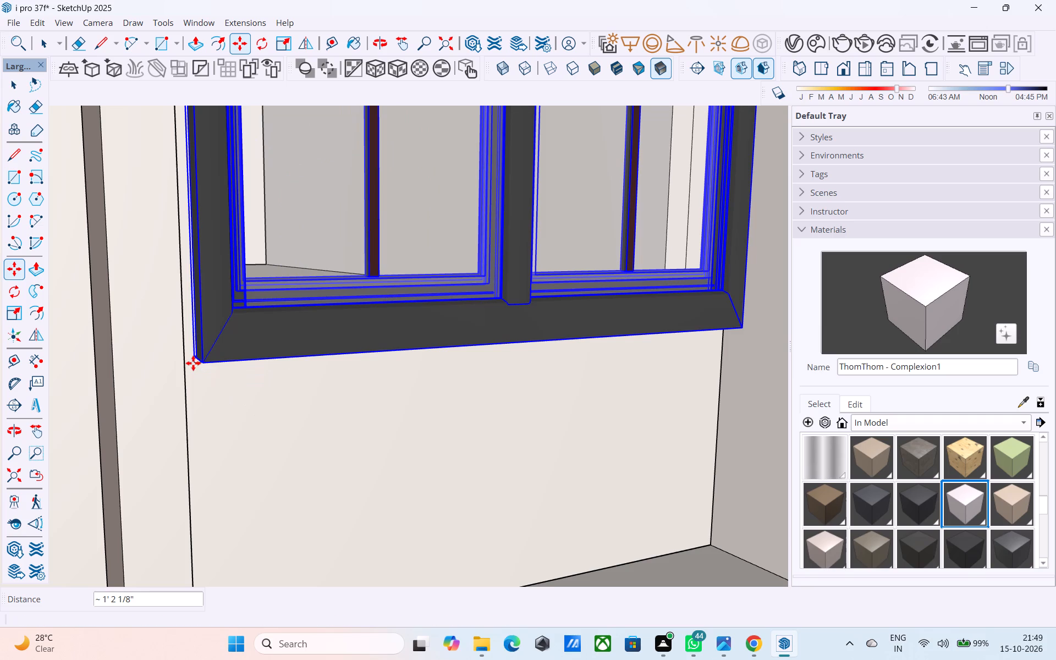
scroll(204, 373, down, 14)
middle_drag(322, 380, 264, 413)
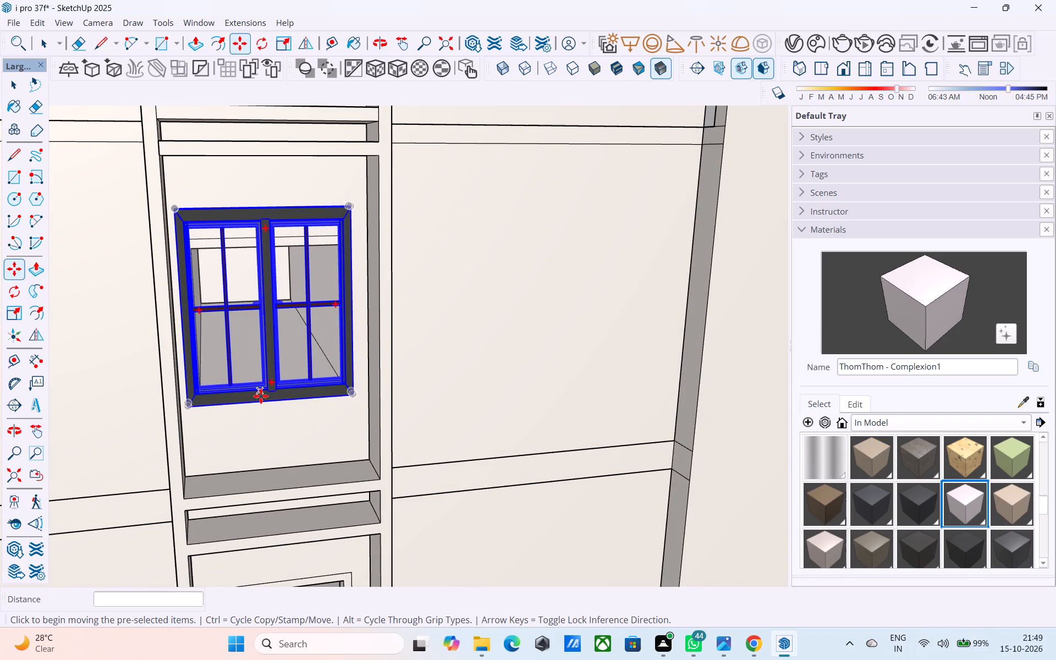
Scale the middle window to the opening's outline, lowering its top edge and widening it by a factor of about 1.03 along red.
key(s)
middle_drag(289, 306, 269, 387)
scroll(258, 276, up, 1)
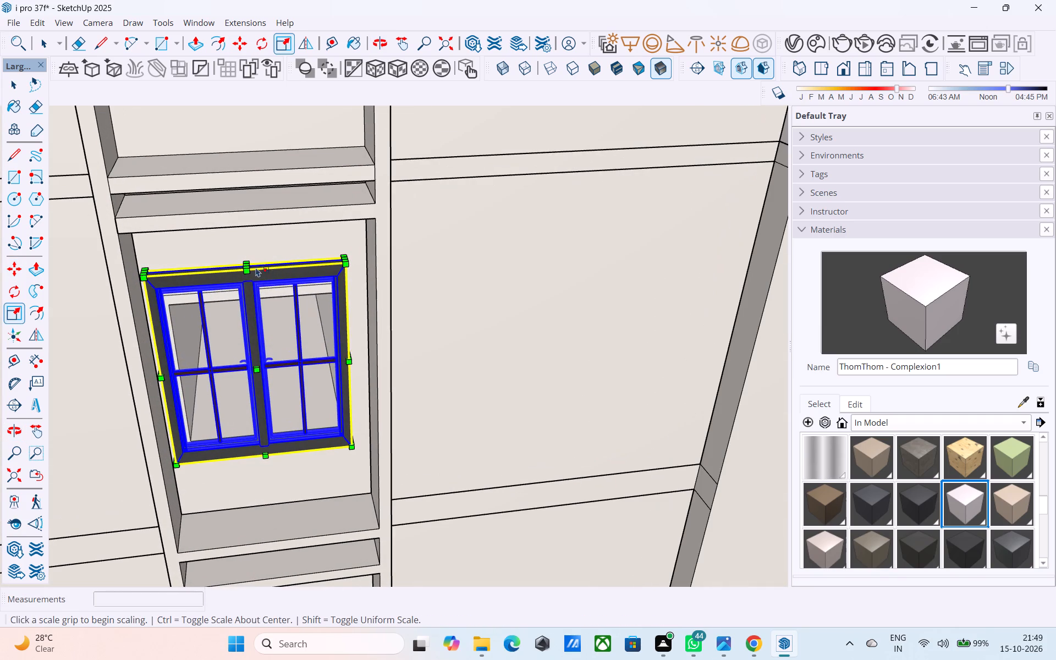
drag(249, 265, 256, 291)
middle_drag(418, 341, 387, 319)
scroll(361, 334, up, 8)
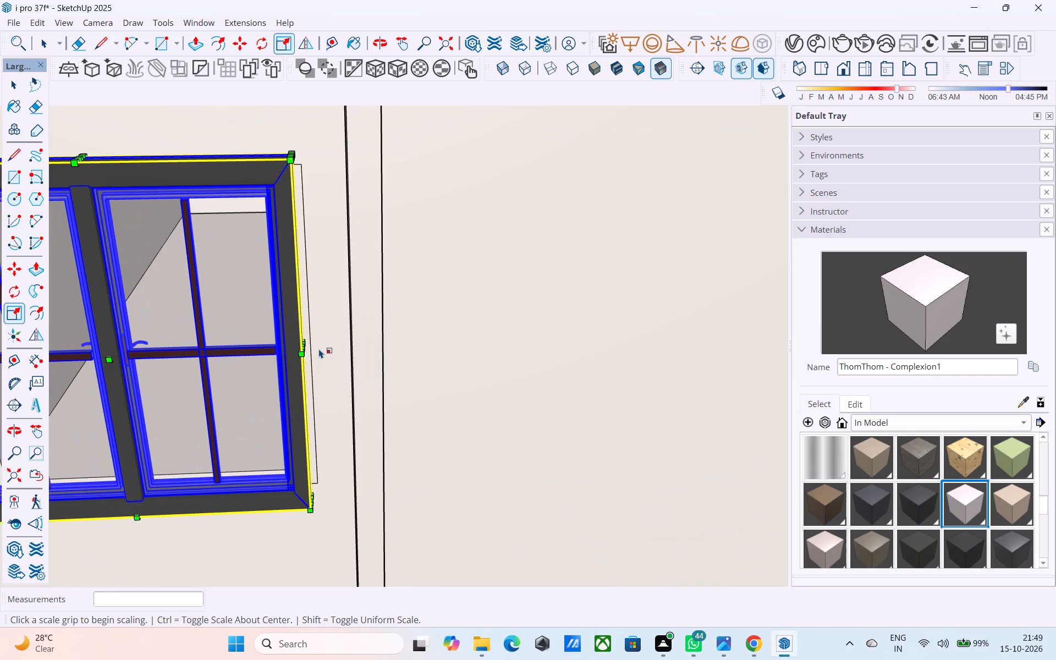
drag(306, 346, 311, 346)
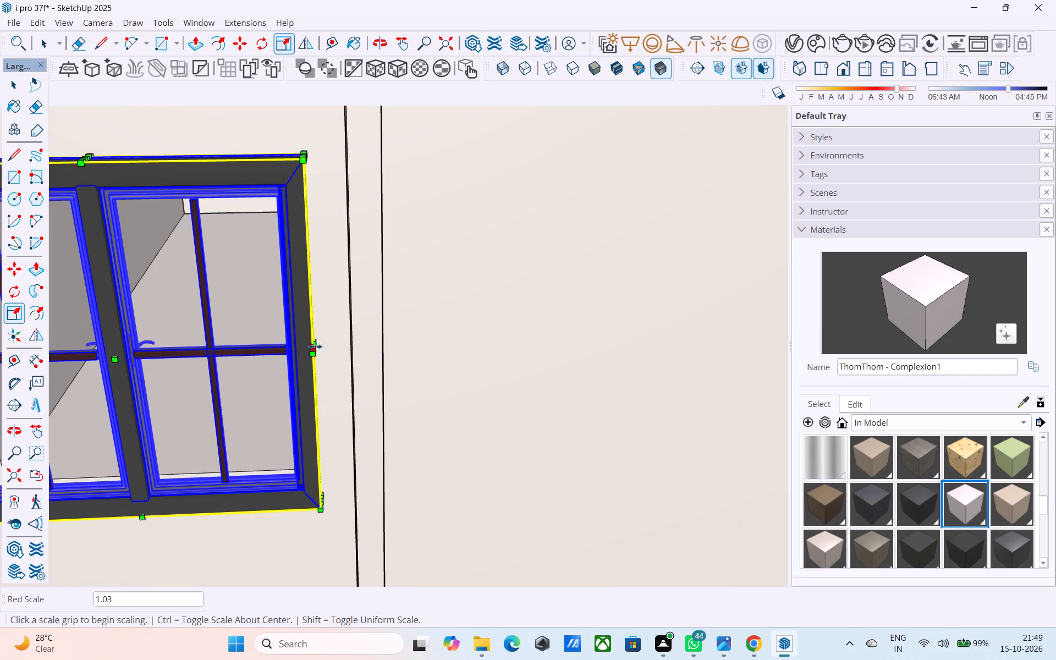
scroll(316, 346, down, 11)
middle_drag(315, 378, 340, 336)
Copy the middle window about 10' 6 7/8" down by its upper corner onto the lowest opening's outline, and deselect it.
key(m)
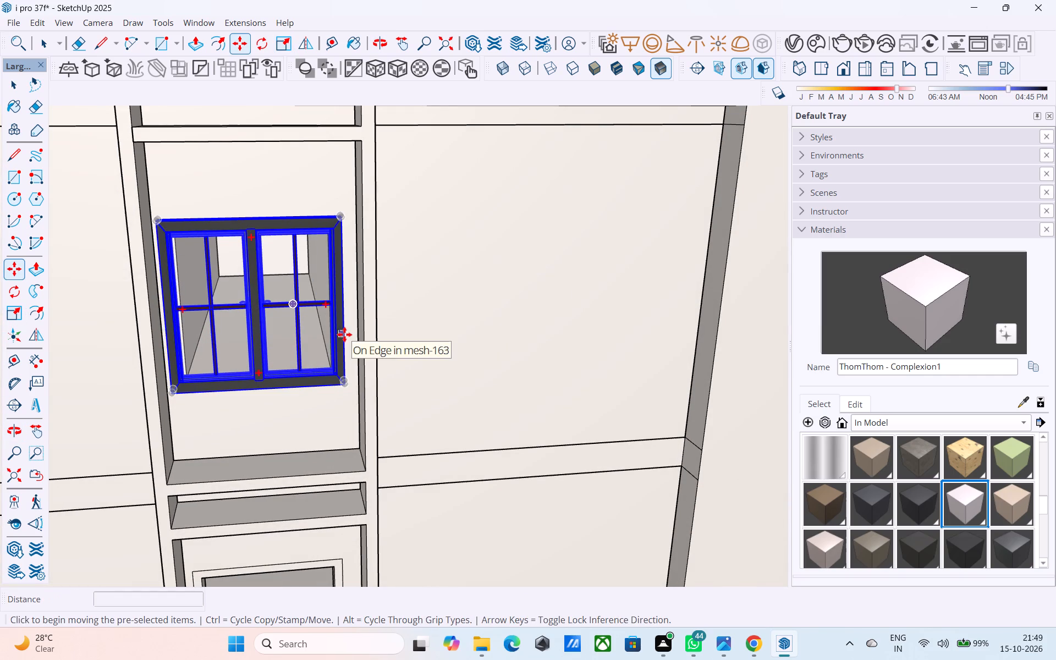
click(157, 220)
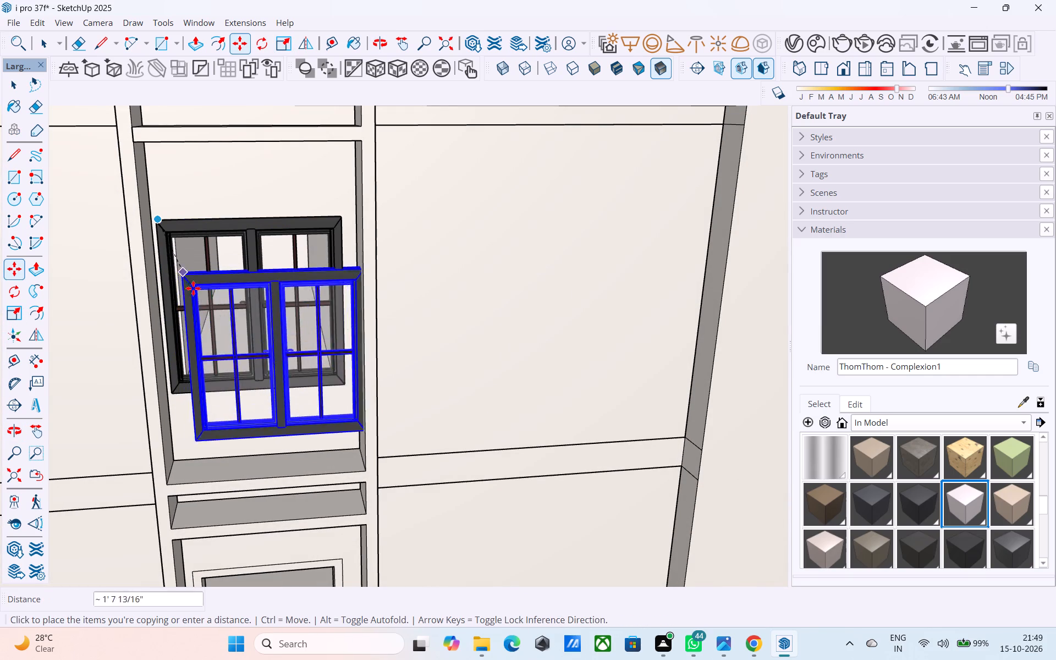
shift+middle_drag(201, 409, 263, 186)
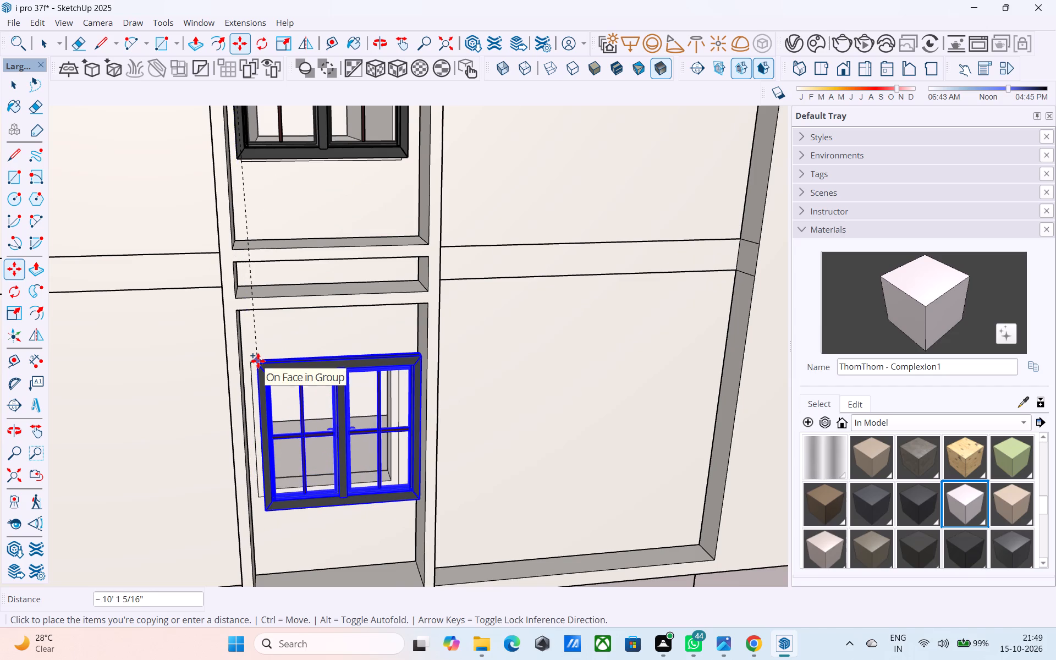
scroll(258, 361, up, 7)
click(248, 365)
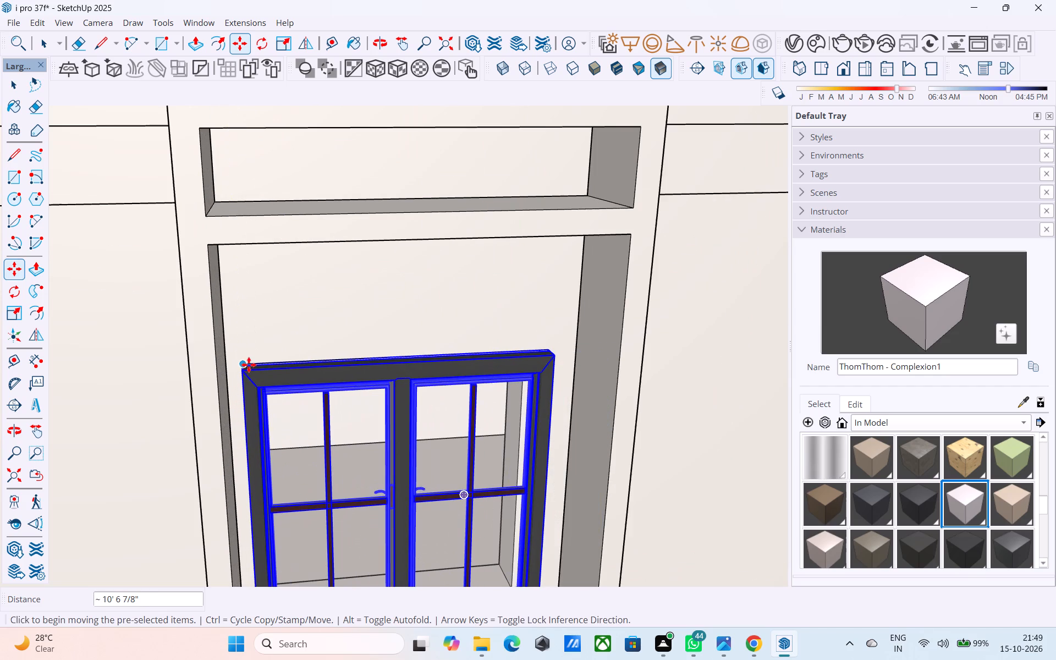
scroll(250, 364, down, 7)
middle_drag(250, 358, 188, 255)
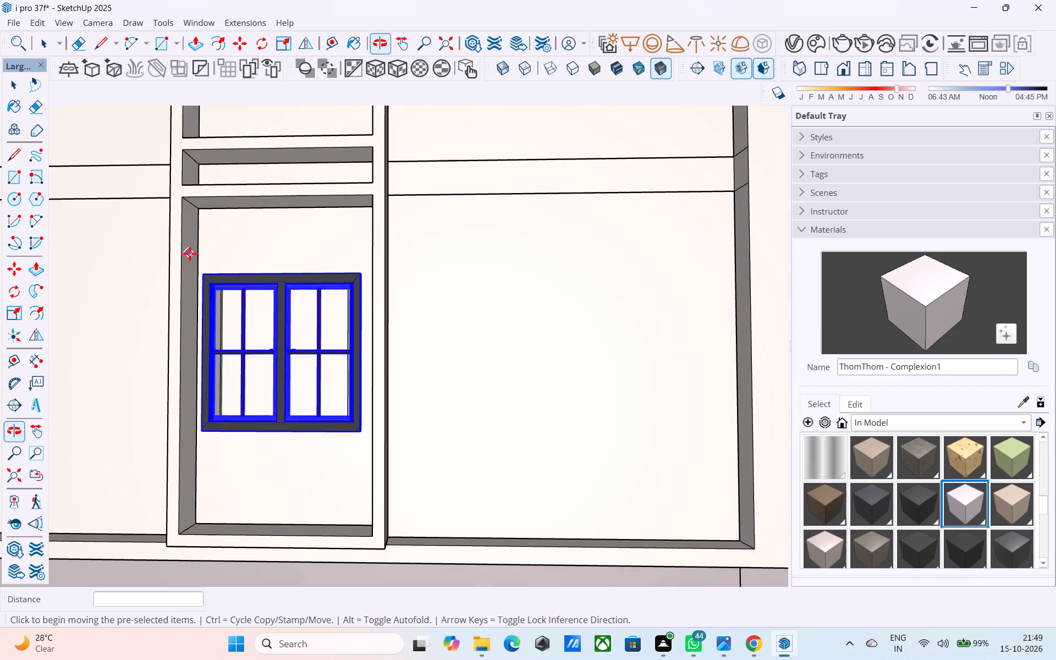
scroll(197, 261, down, 2)
shift+middle_drag(226, 286, 413, 228)
key(space)
scroll(417, 233, down, 9)
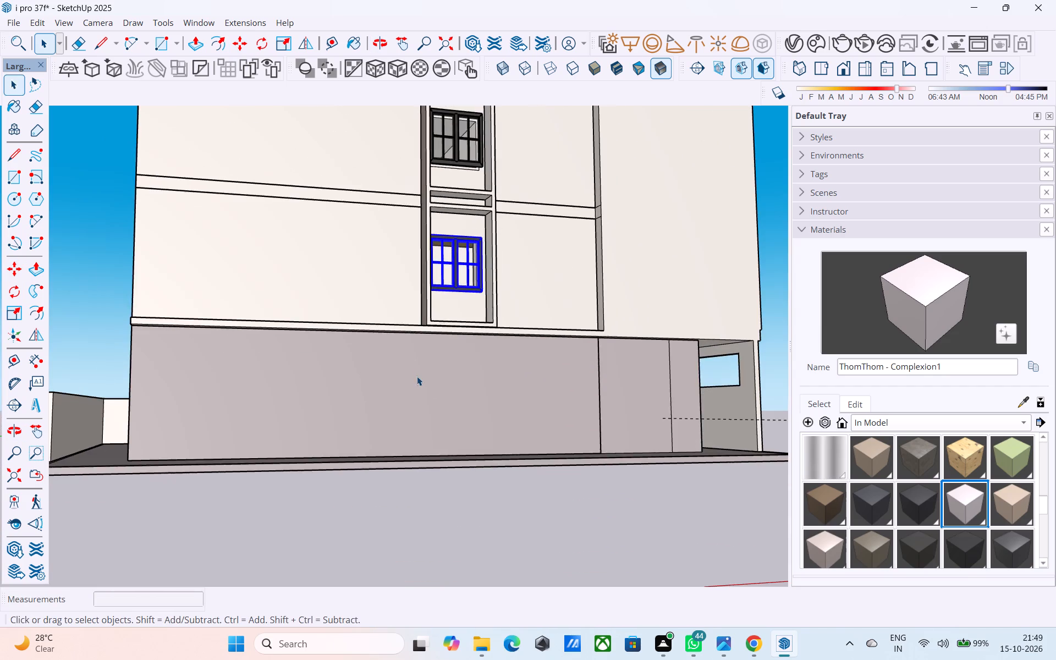
click(417, 376)
middle_drag(467, 300, 371, 358)
scroll(366, 352, down, 5)
click(646, 286)
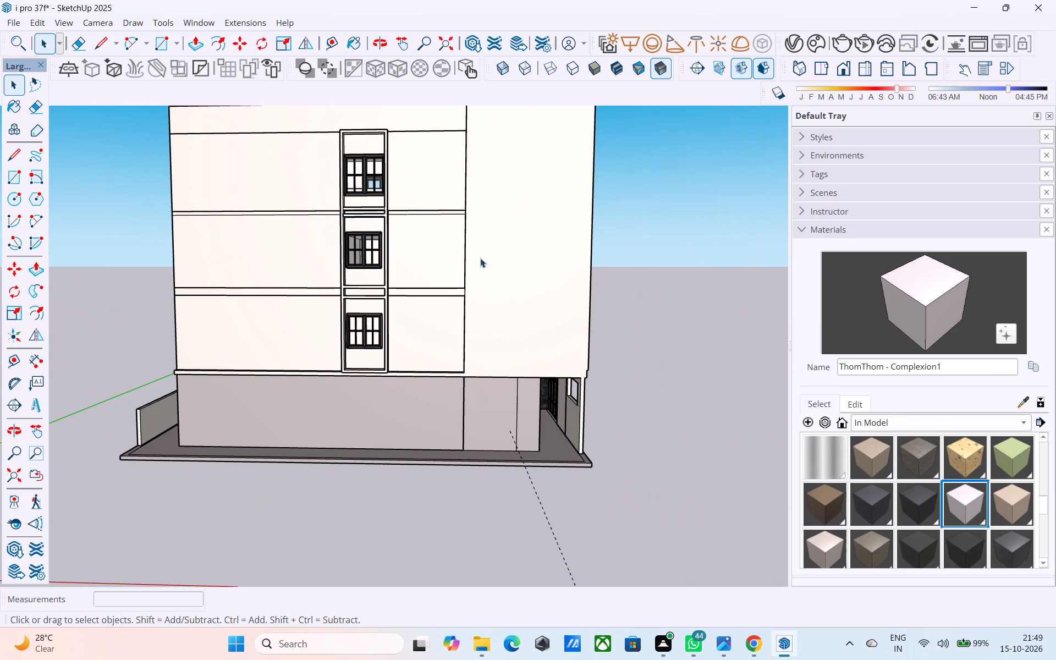
Save the model.
key(ctrl+s)
Examine the new windows on the side facade and review the house's other side and front elevations.
middle_drag(436, 247, 422, 331)
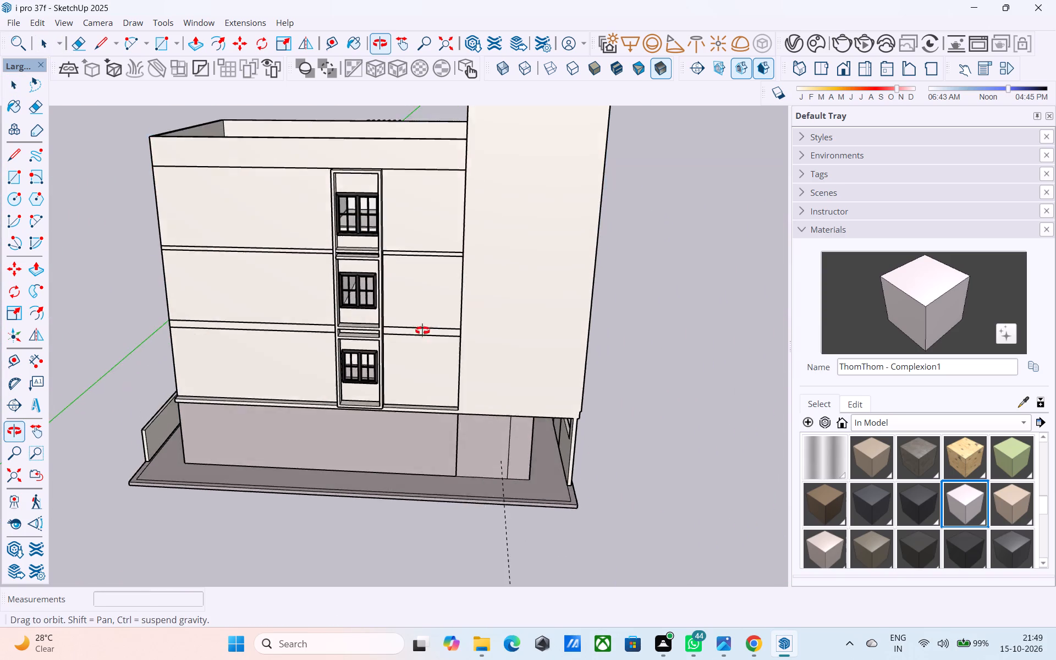
middle_drag(422, 331, 327, 290)
scroll(327, 290, up, 3)
scroll(326, 288, down, 4)
middle_drag(326, 288, 317, 337)
scroll(322, 205, up, 4)
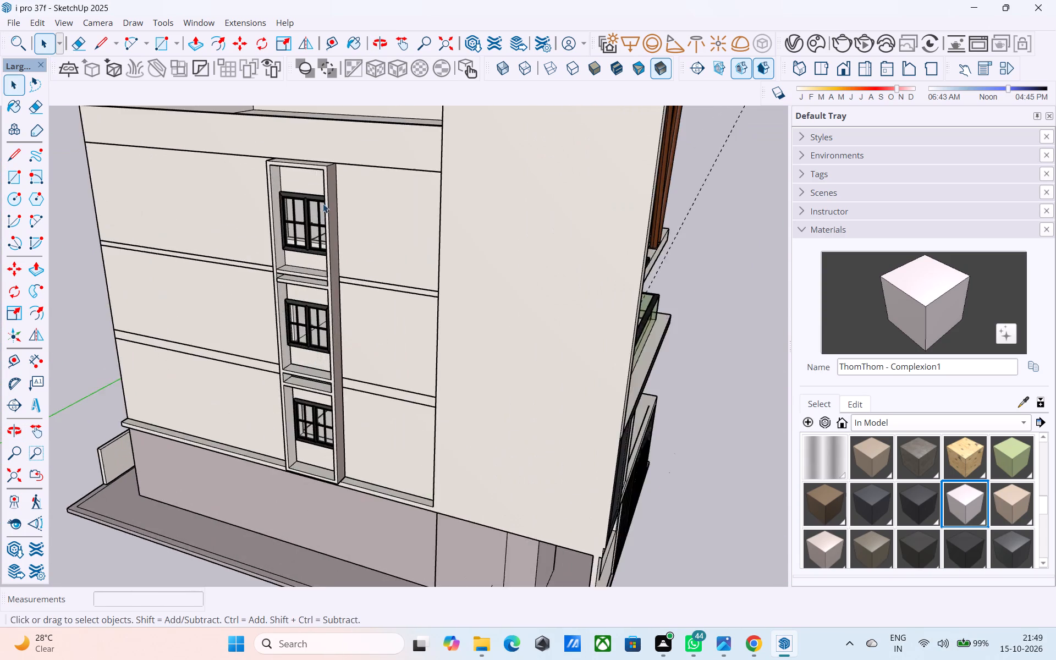
scroll(323, 204, up, 4)
middle_drag(301, 218, 428, 237)
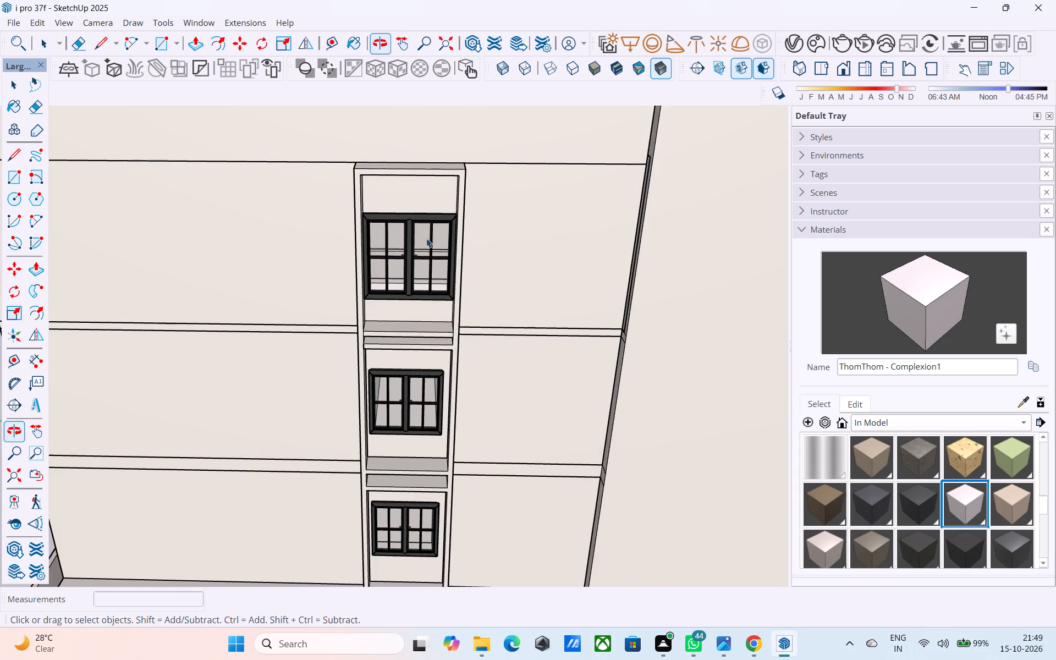
scroll(422, 240, down, 4)
middle_drag(487, 308, 251, 243)
scroll(238, 241, down, 4)
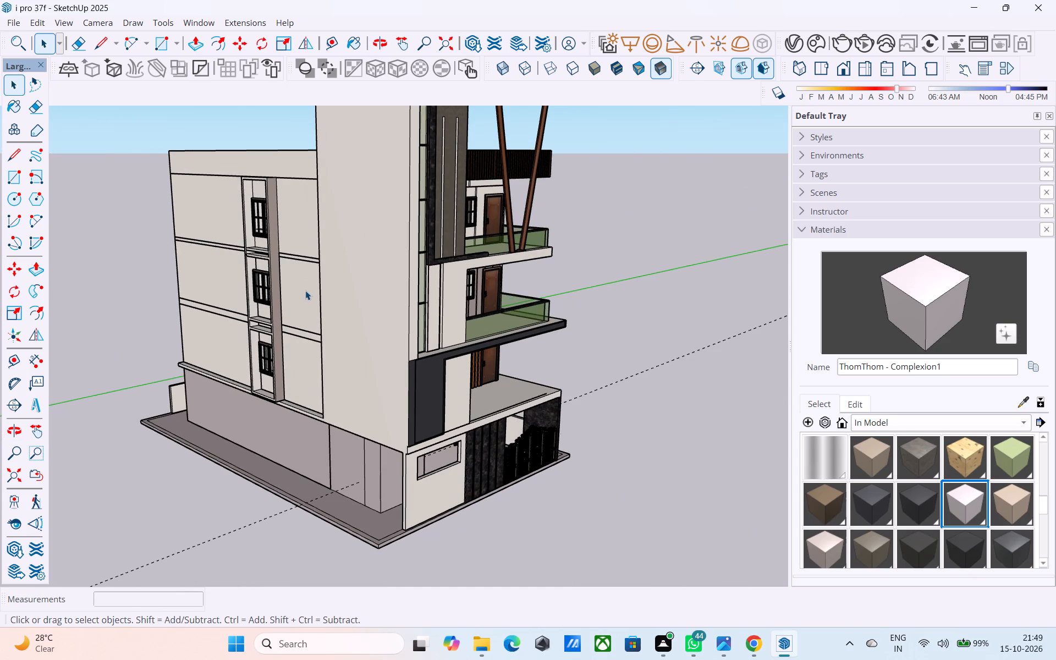
scroll(305, 290, down, 3)
middle_drag(455, 315, 52, 305)
middle_drag(411, 244, 336, 249)
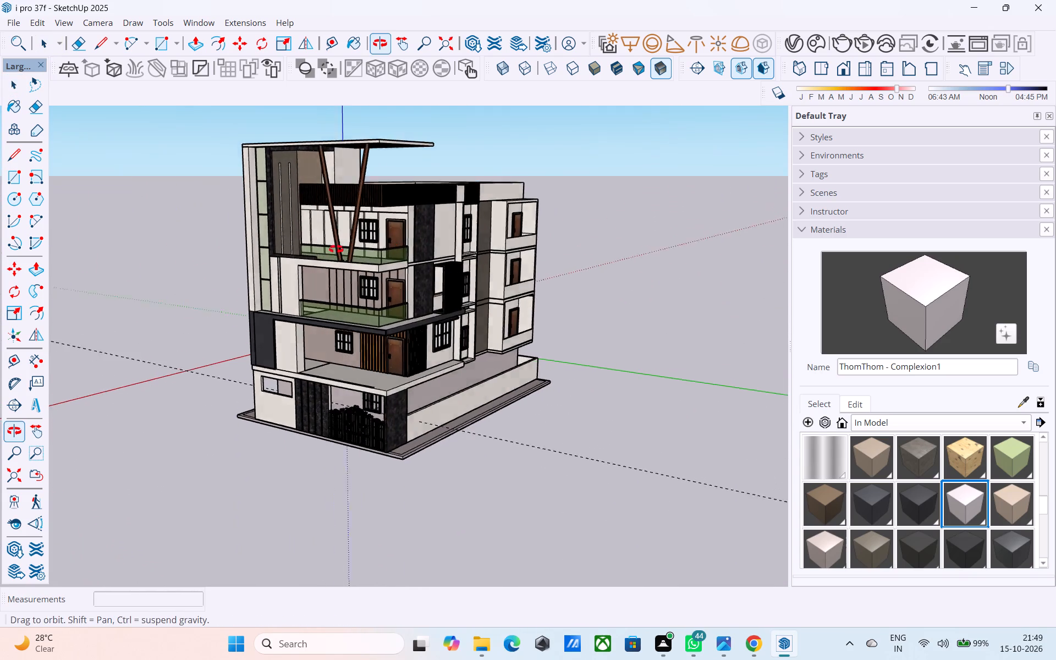
middle_drag(336, 249, 133, 248)
scroll(133, 248, up, 1)
scroll(465, 244, up, 3)
middle_drag(619, 256, 463, 256)
scroll(619, 256, up, 1)
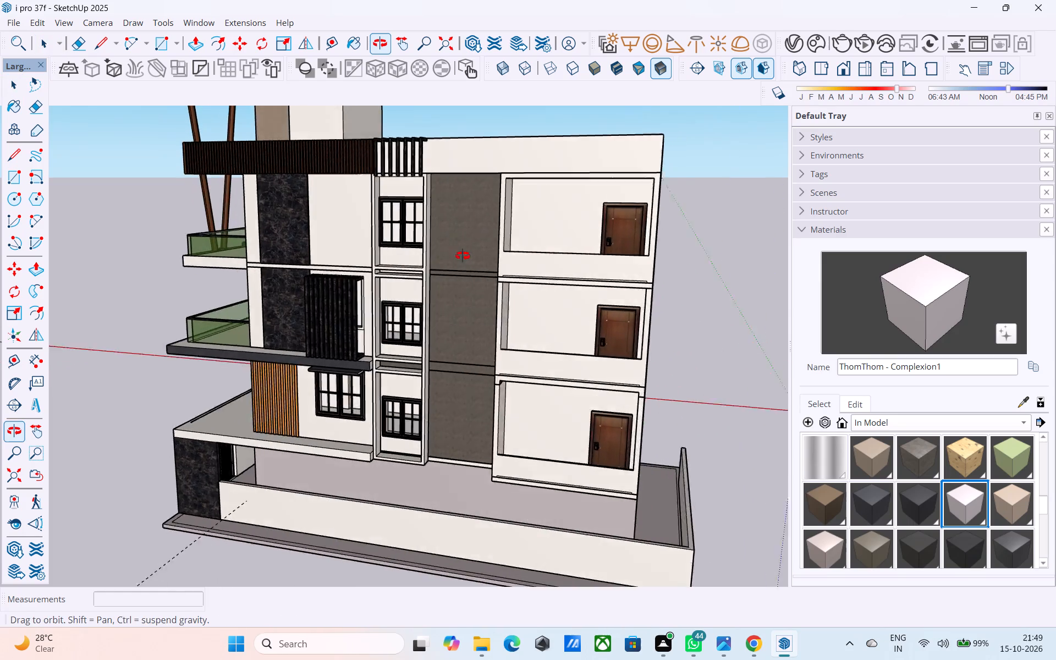
middle_drag(463, 256, 611, 246)
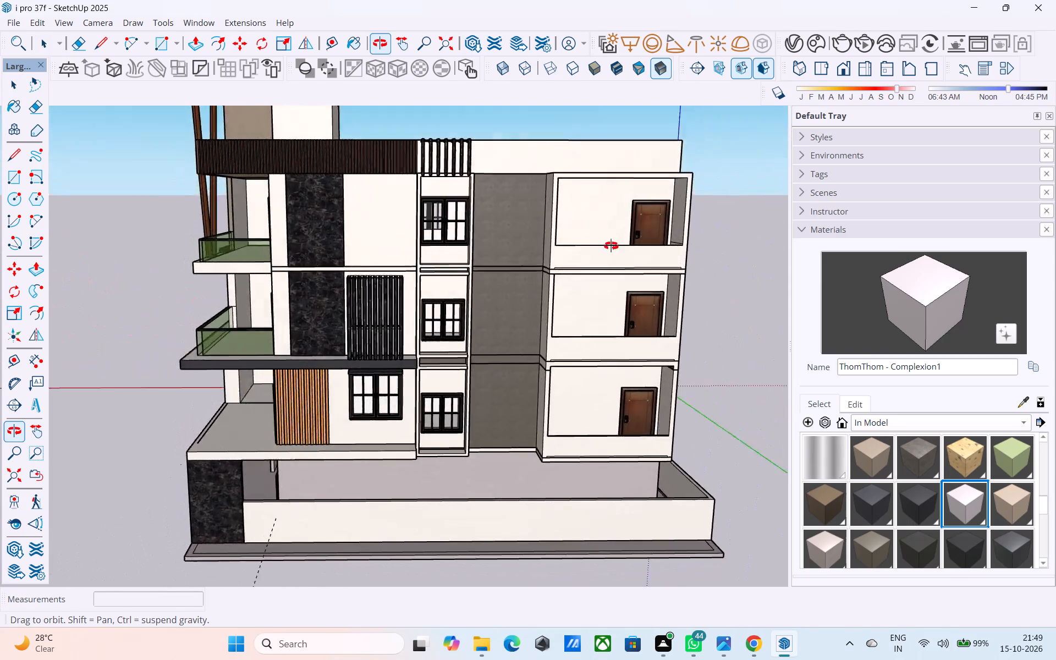
middle_drag(611, 246, 771, 224)
middle_drag(436, 240, 653, 249)
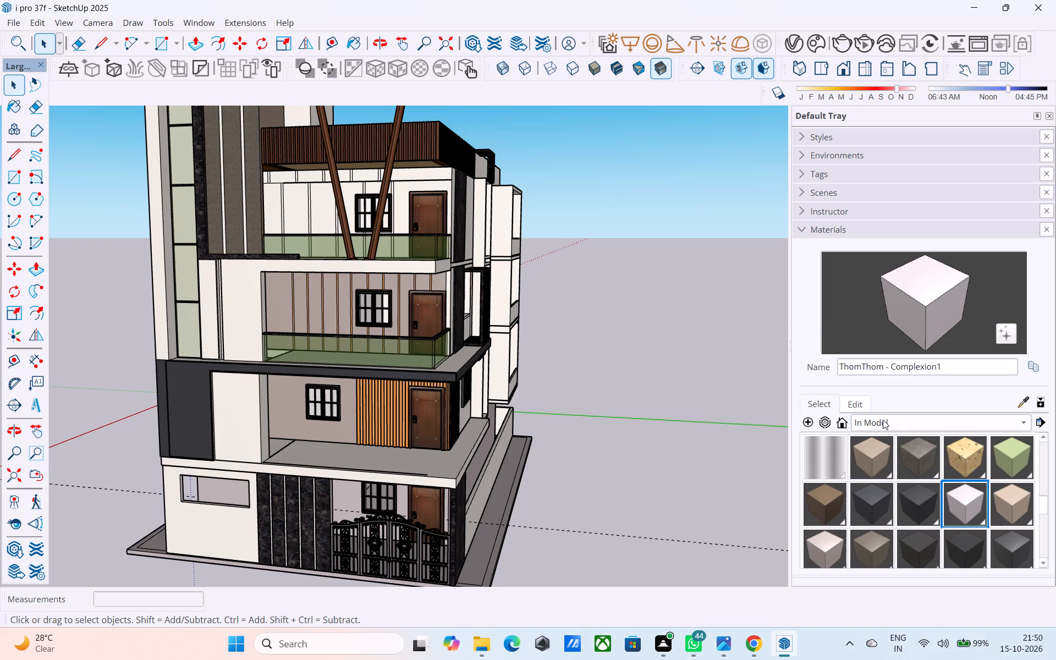
scroll(519, 397, down, 4)
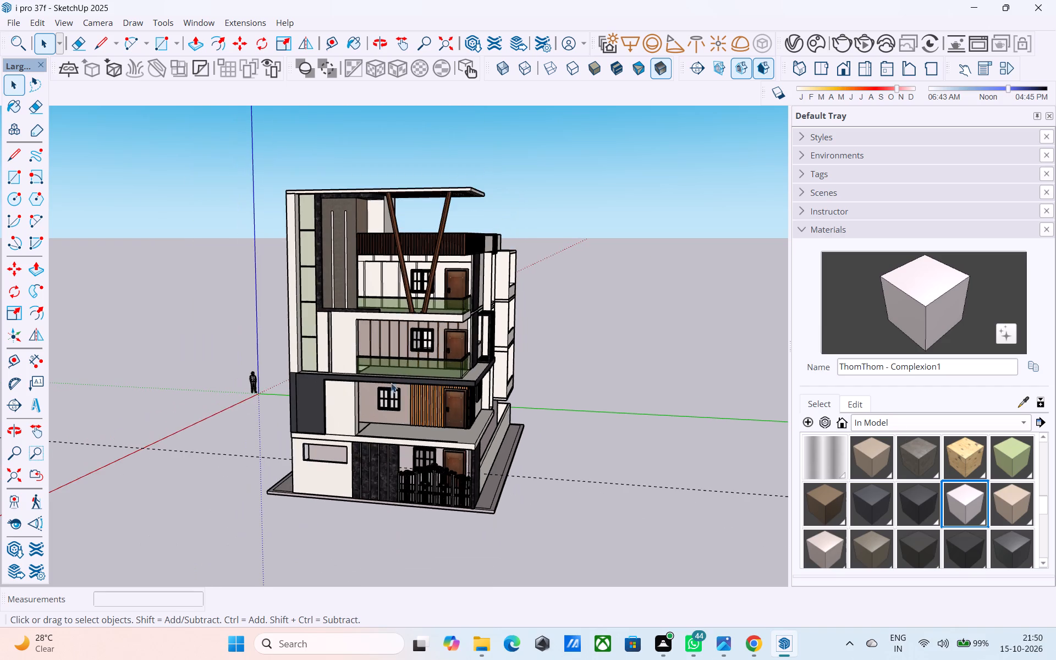
middle_drag(386, 383, 353, 372)
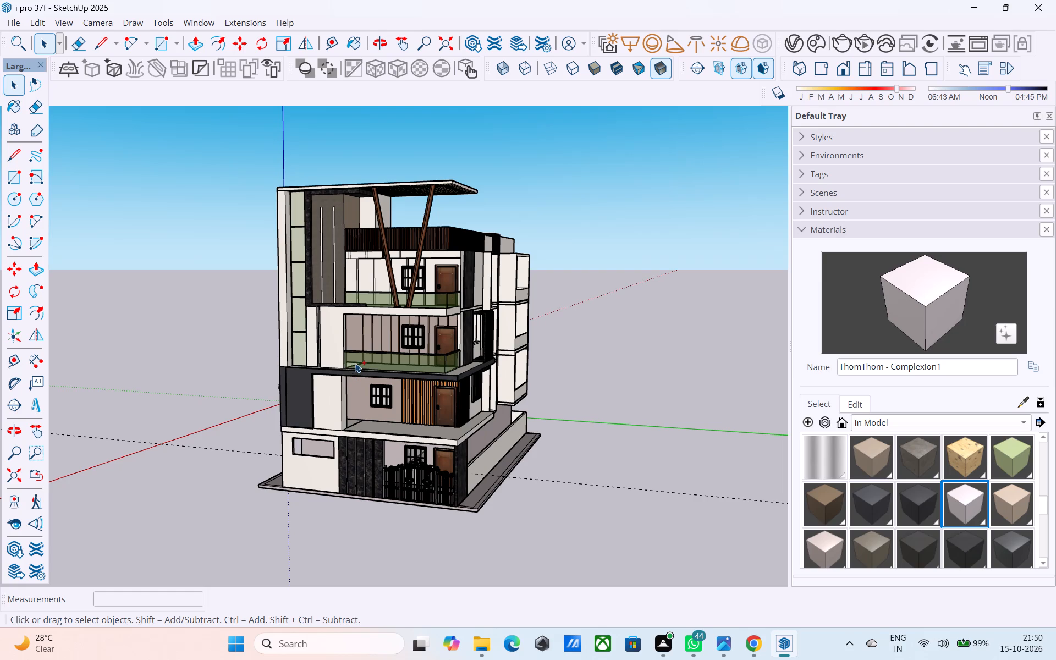
Save the model again after the review.
key(ctrl+s)
Import the grass model Group_1 (1) from Downloads and place it on the ground in front of the gate.
scroll(355, 362, down, 2)
middle_drag(374, 365, 332, 470)
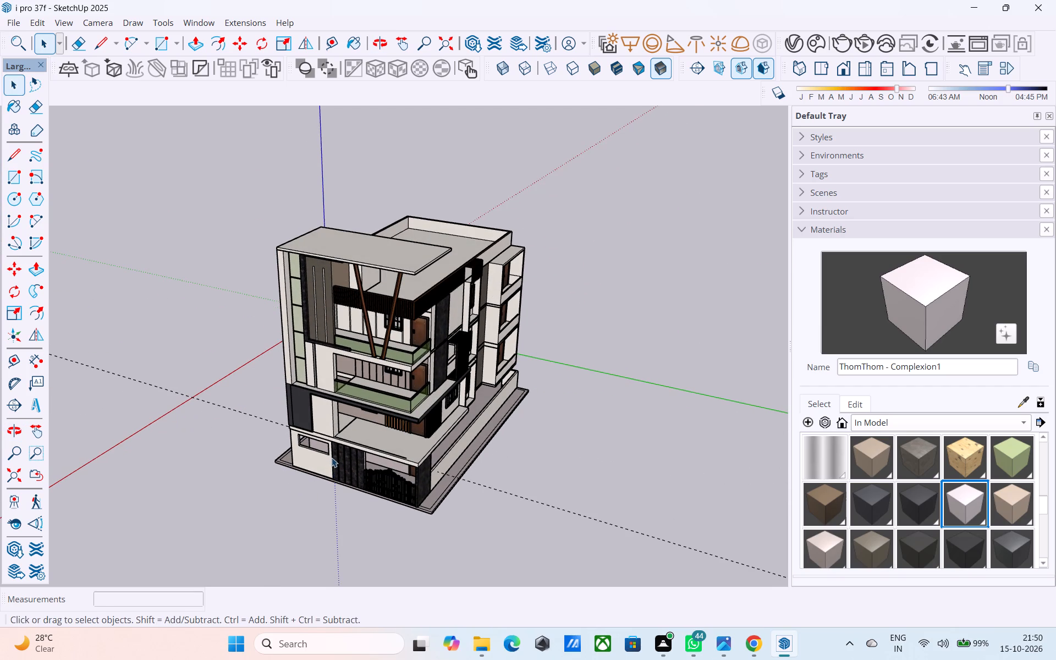
click(20, 24)
click(76, 221)
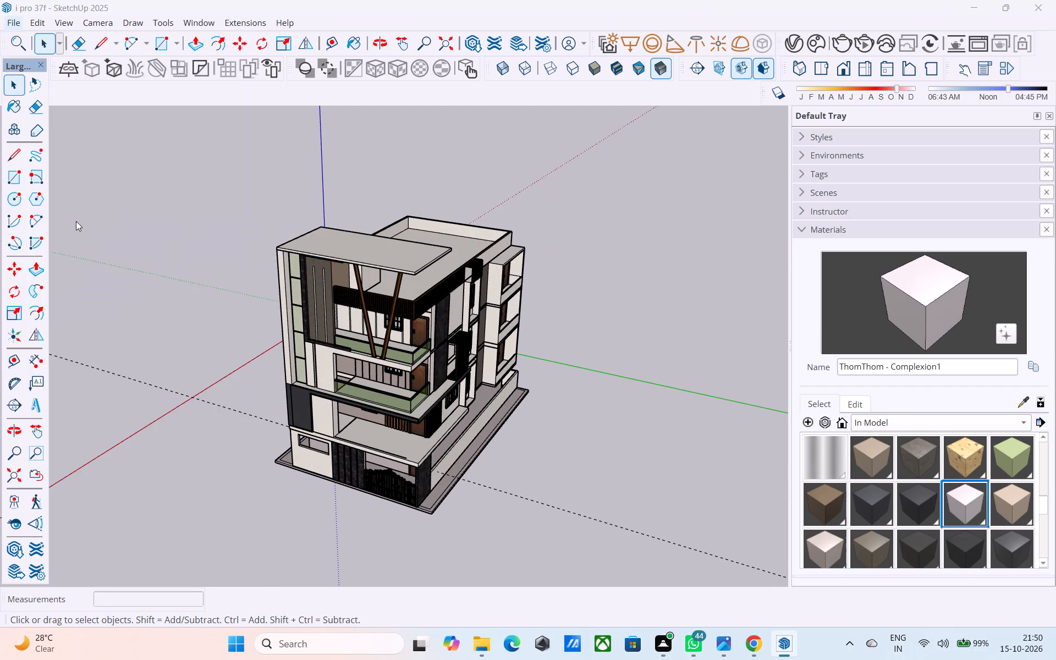
scroll(271, 327, down, 6)
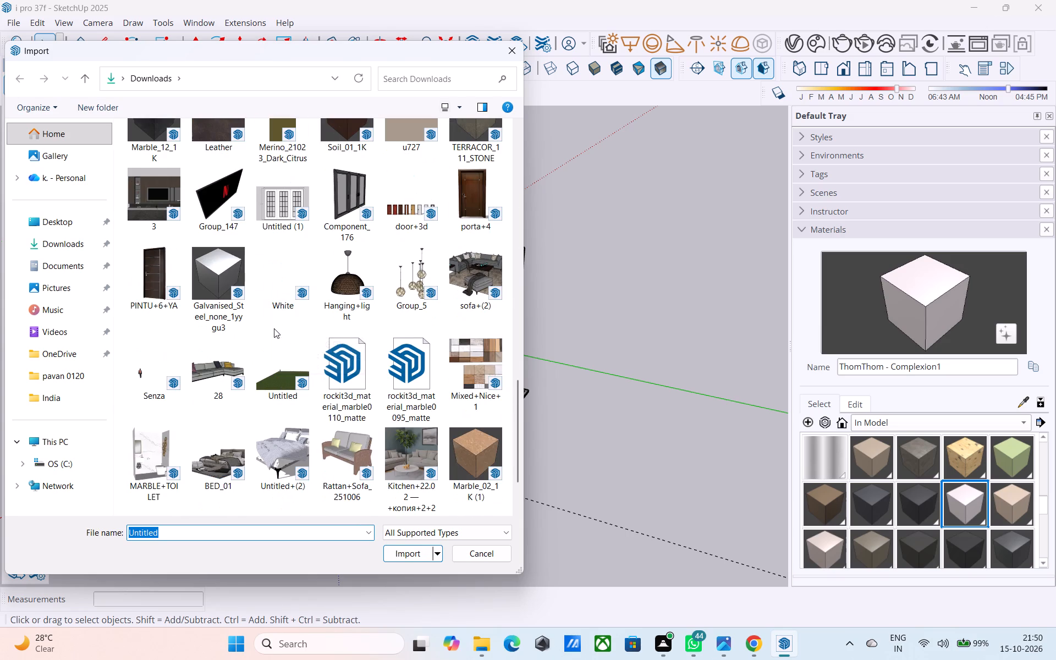
scroll(318, 327, down, 2)
scroll(327, 316, up, 3)
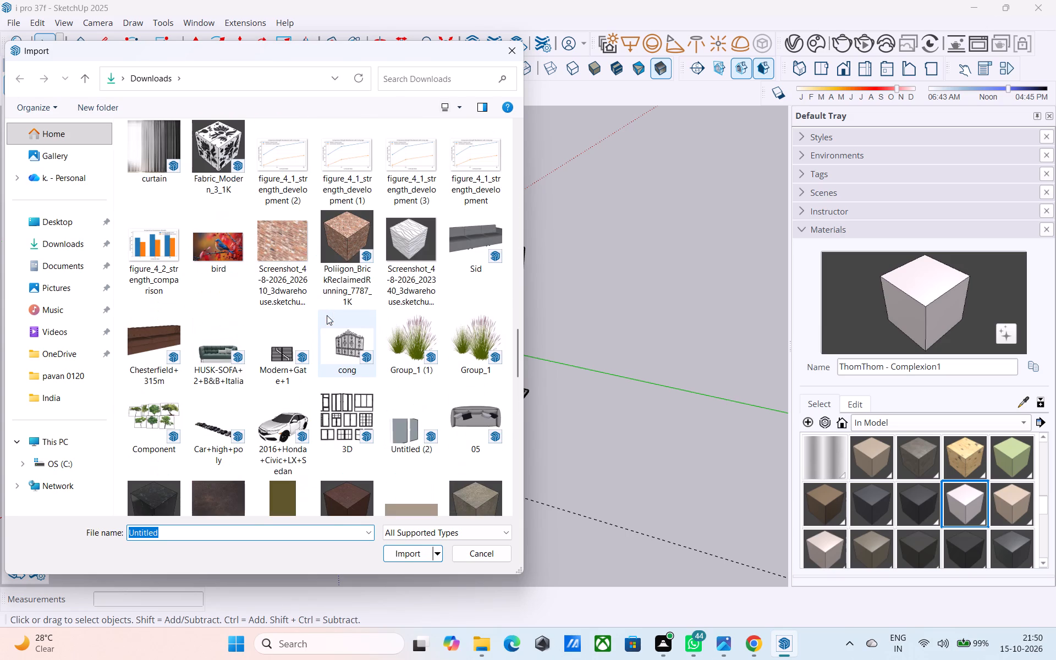
click(400, 332)
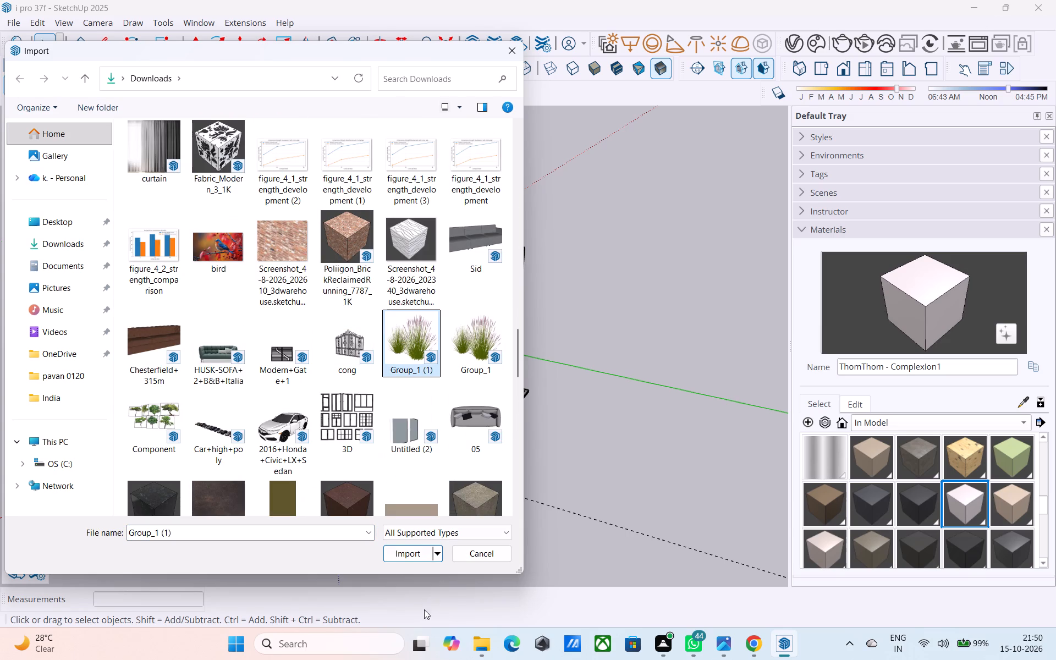
click(401, 552)
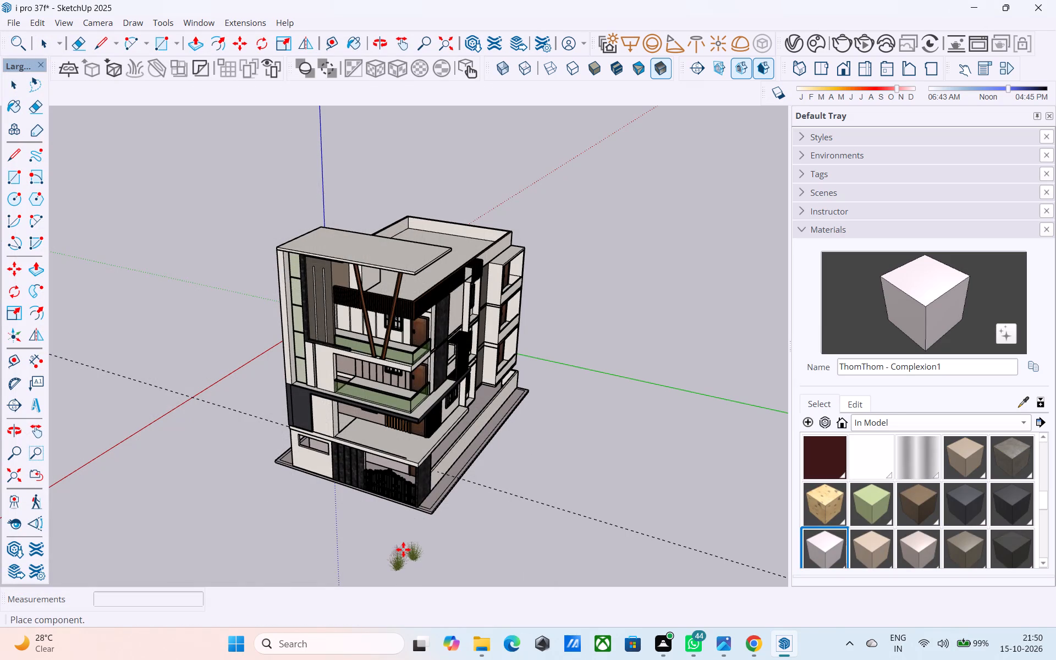
click(415, 541)
Explode the imported grass component into its separate clumps.
scroll(415, 541, up, 5)
right_click(416, 542)
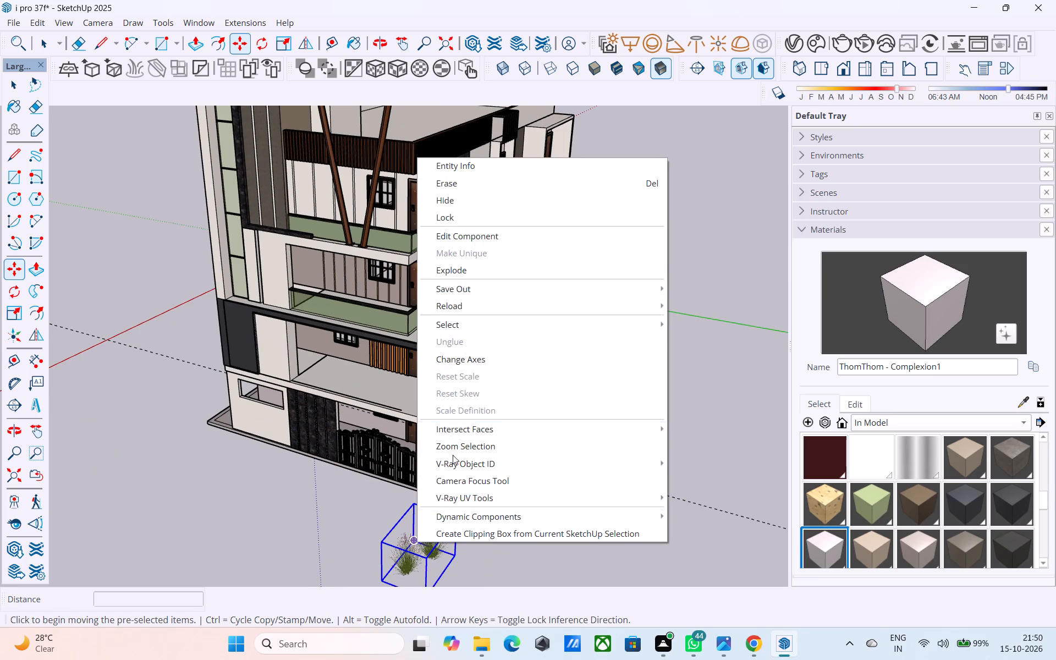
click(461, 276)
scroll(426, 497, down, 5)
scroll(420, 527, up, 4)
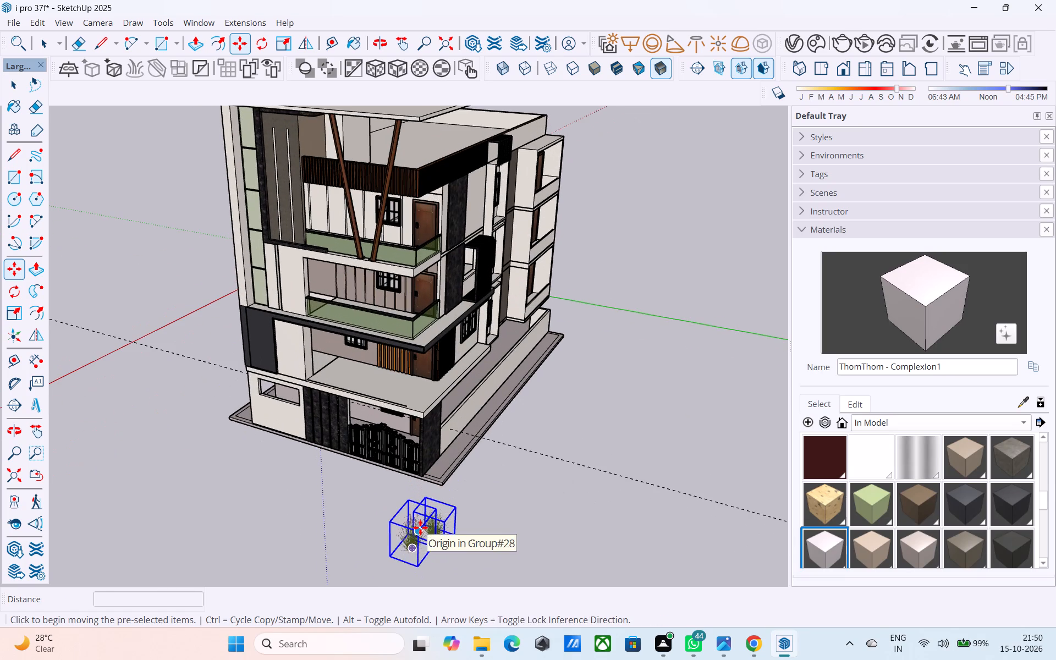
Select only the nearer of the two grass clumps in front of the gate.
key(m)
click(420, 527)
key(space)
click(426, 529)
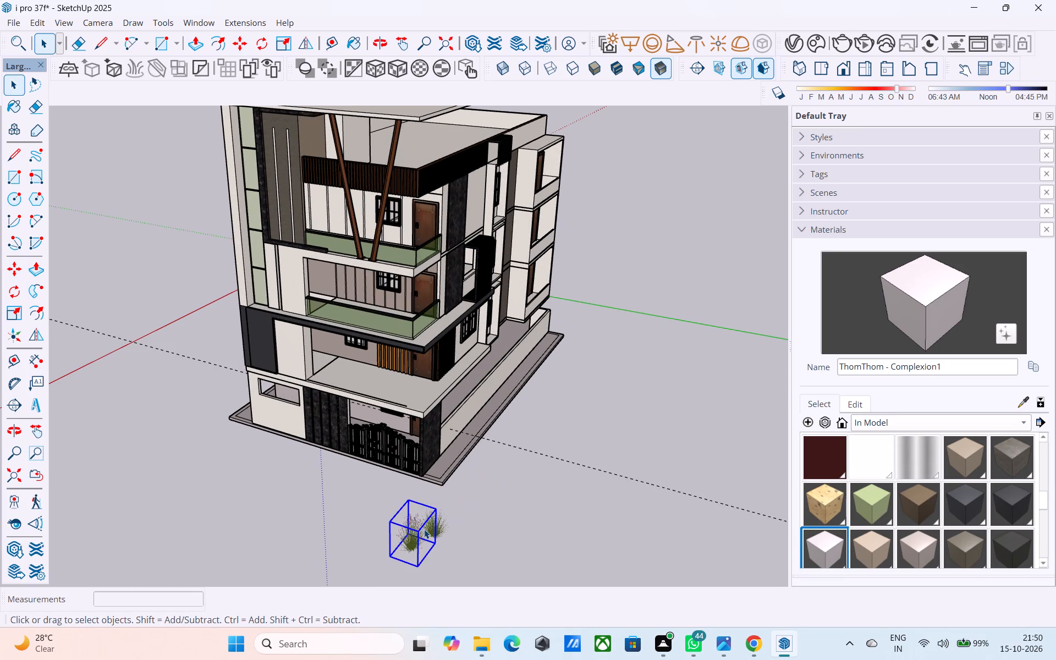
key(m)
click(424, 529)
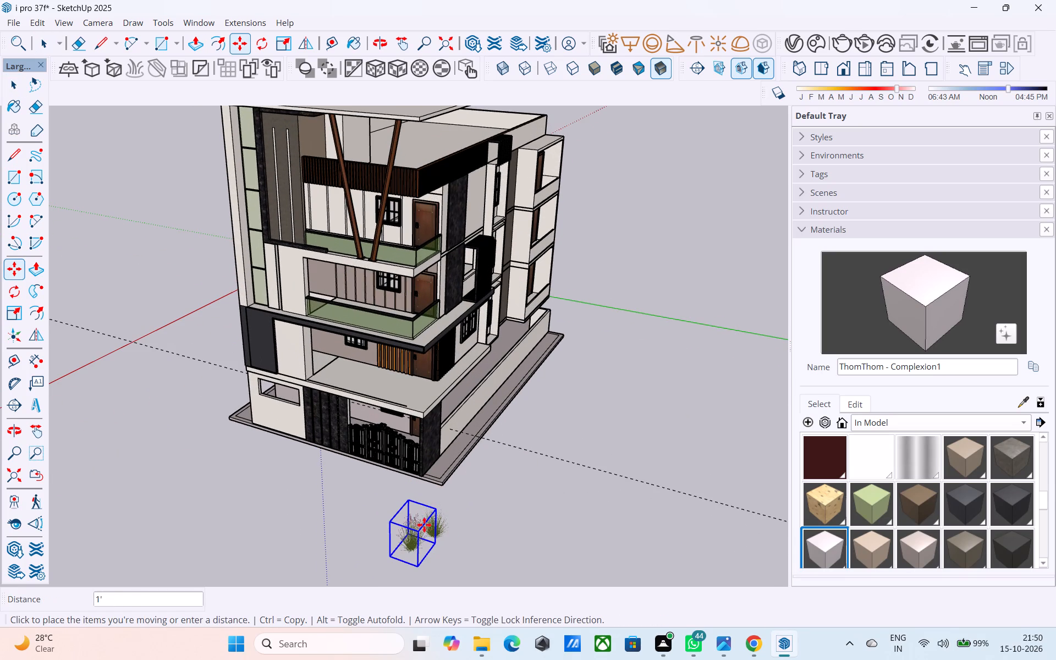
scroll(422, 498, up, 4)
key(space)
Scale the nearer grass clump to about 0.69 along green and about 0.80 along red.
scroll(429, 549, down, 2)
middle_drag(429, 549, 425, 532)
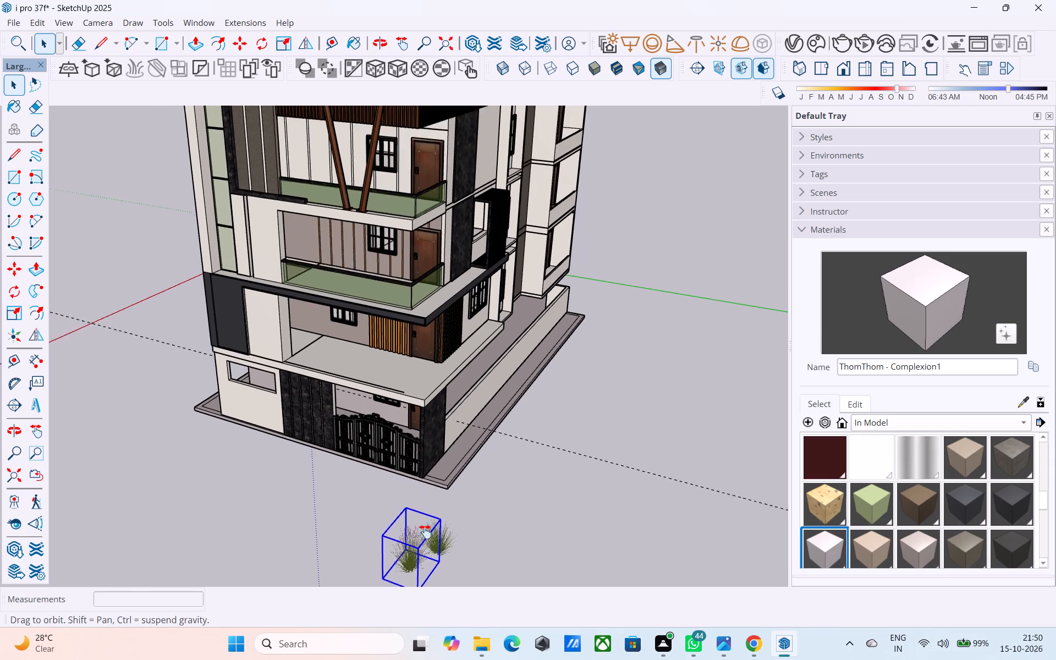
middle_drag(425, 532, 424, 442)
scroll(424, 442, up, 3)
middle_drag(425, 442, 348, 472)
key(s)
scroll(343, 469, up, 4)
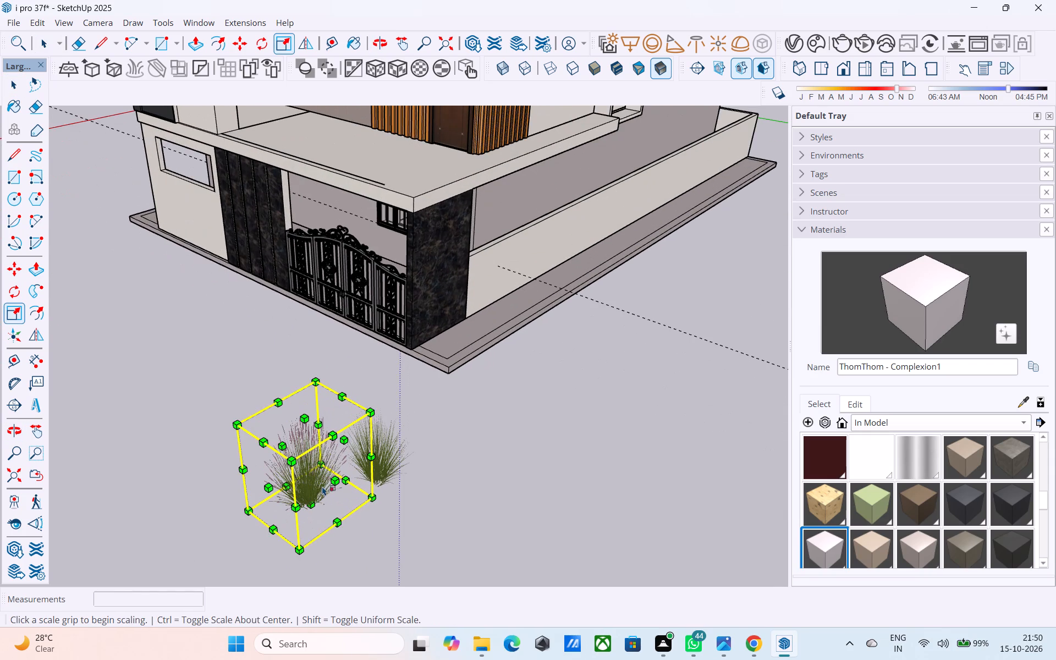
drag(331, 482, 317, 472)
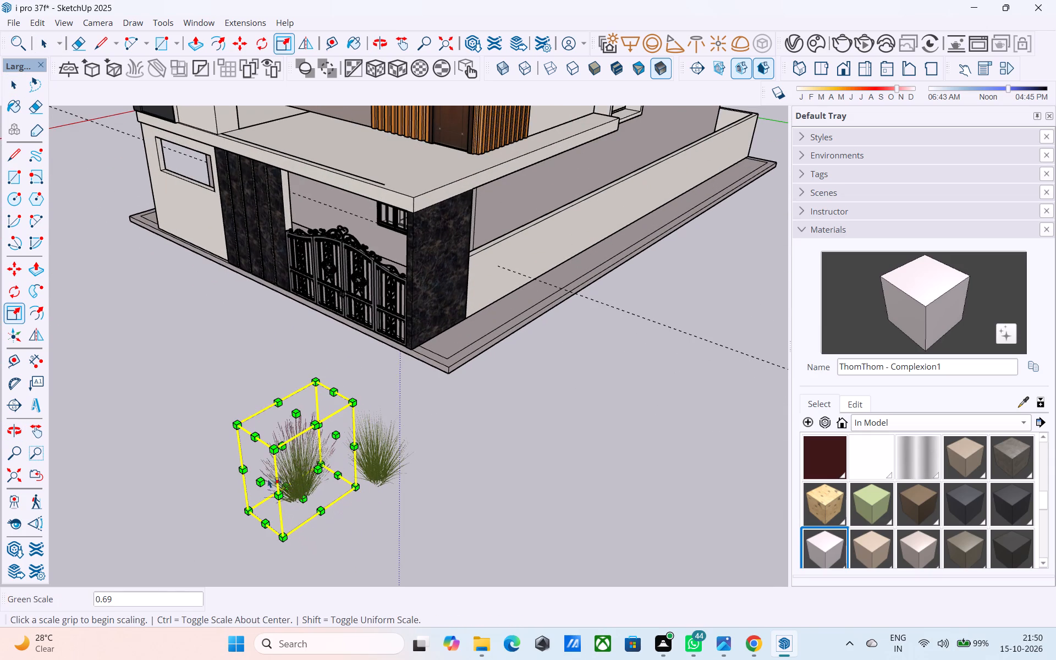
drag(260, 478, 278, 476)
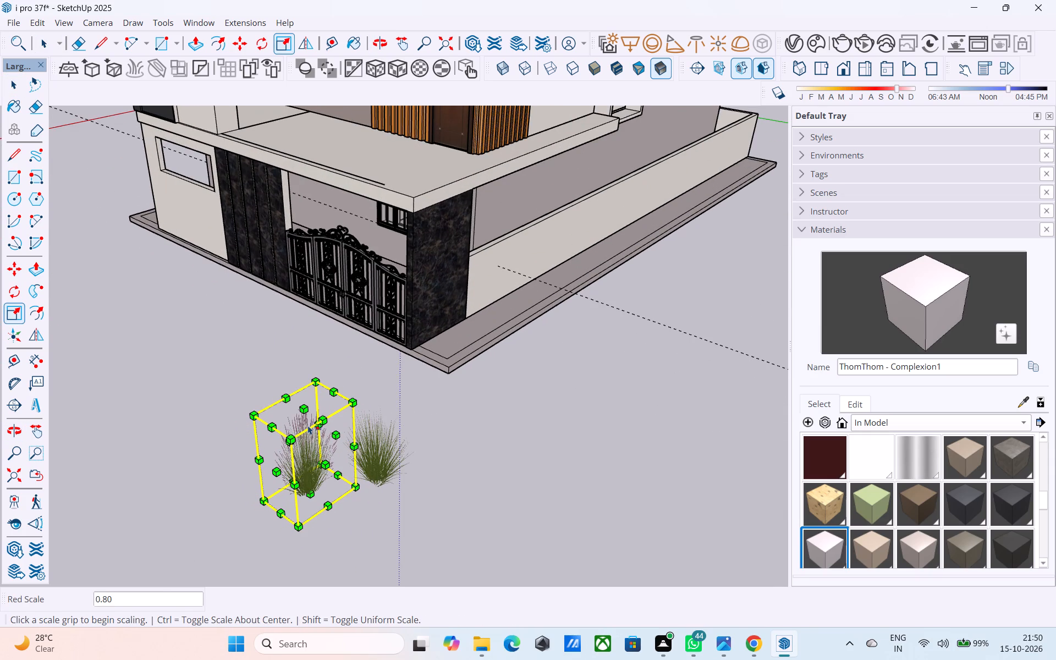
Shrink the nearer grass clump by about 0.83 along blue, 0.79 and 0.84 along red, and 0.94 along green.
drag(305, 410, 310, 424)
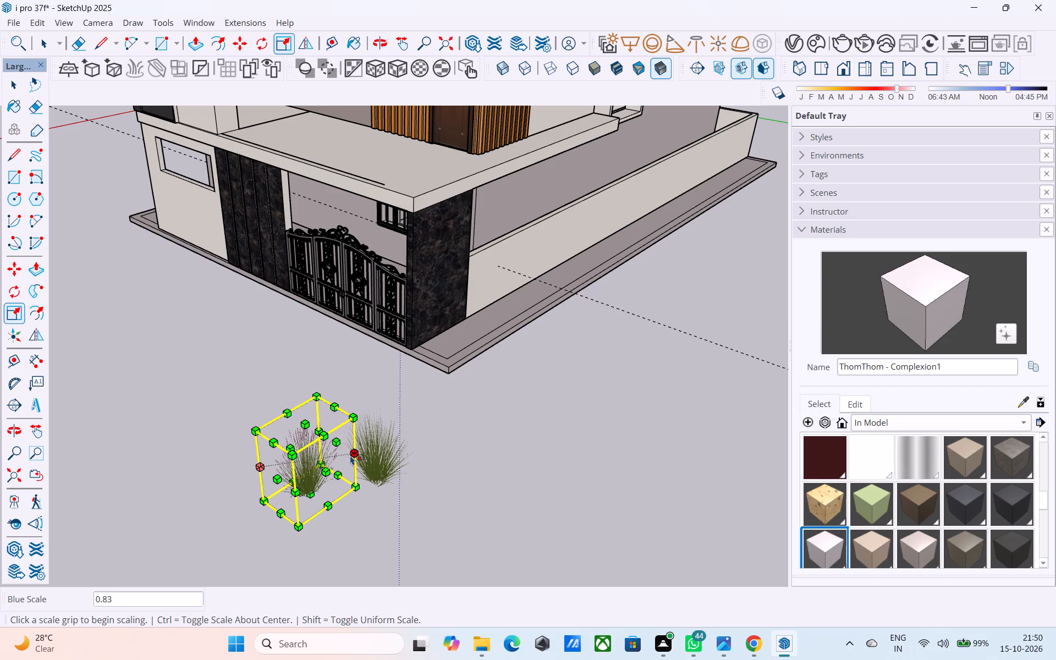
drag(338, 444, 324, 449)
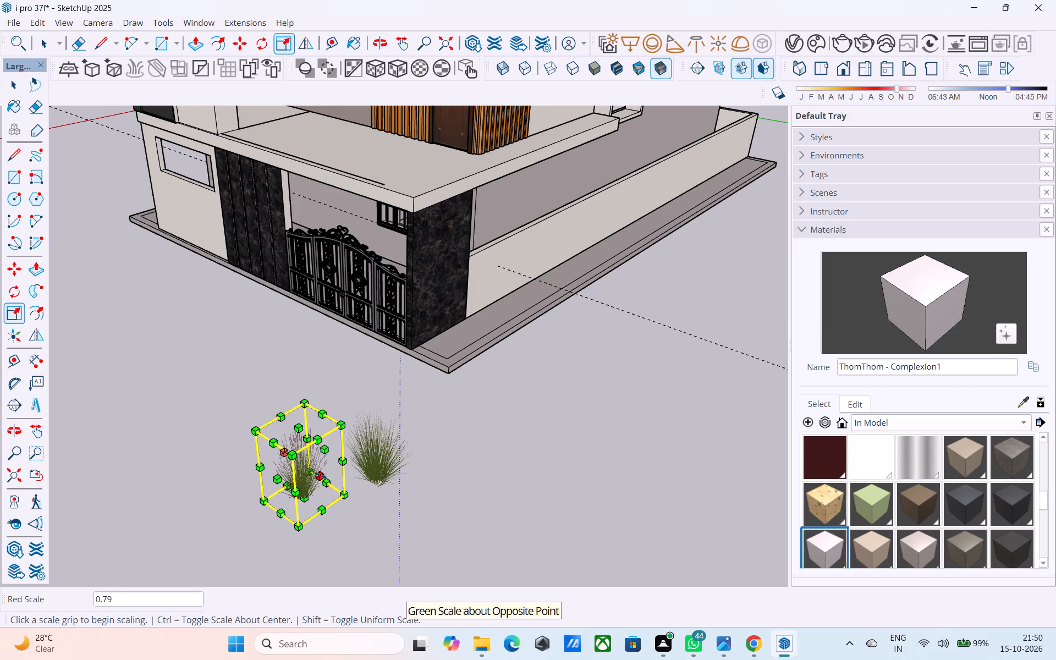
drag(320, 475, 315, 471)
drag(271, 478, 277, 478)
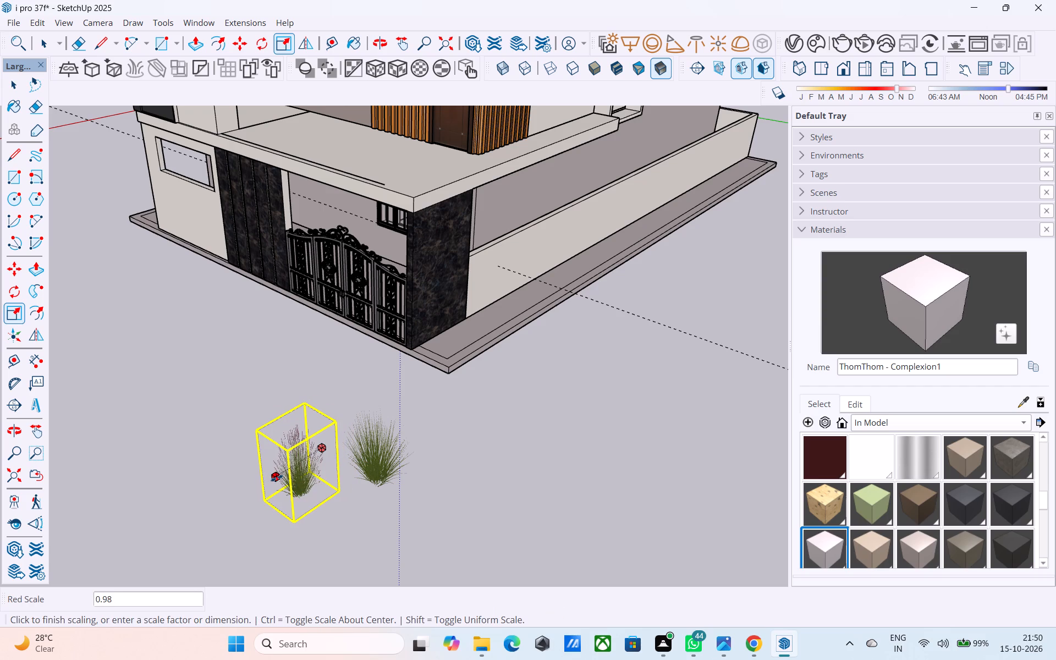
drag(277, 478, 284, 477)
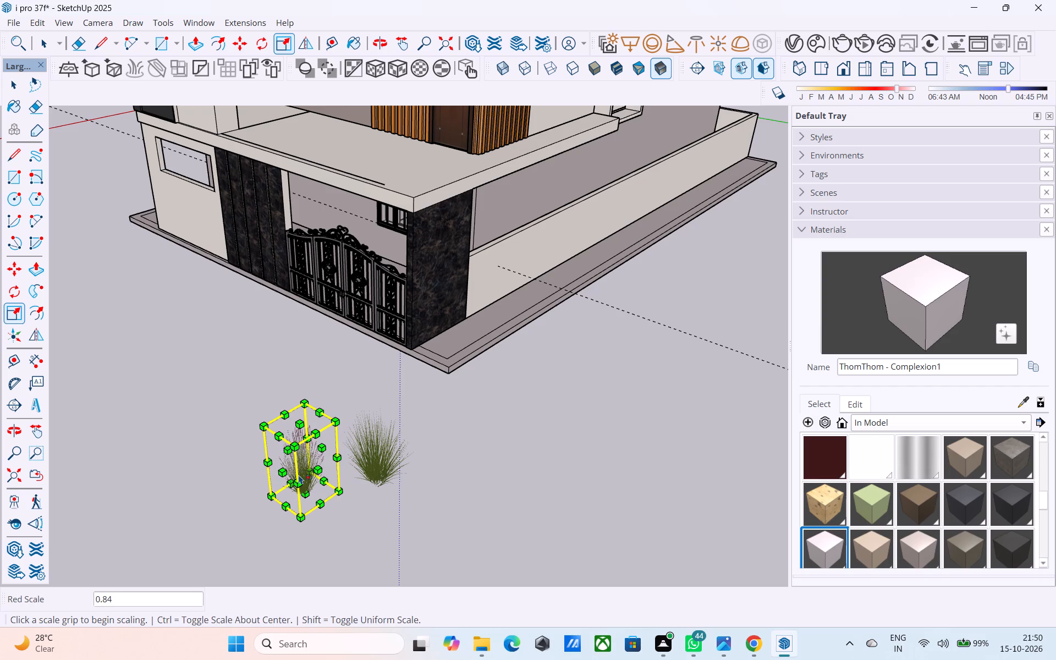
click(317, 472)
Move the resized grass clump about 51' 11" up to the roof terrace floor, beside the slatted parapet's inner edge.
key(m)
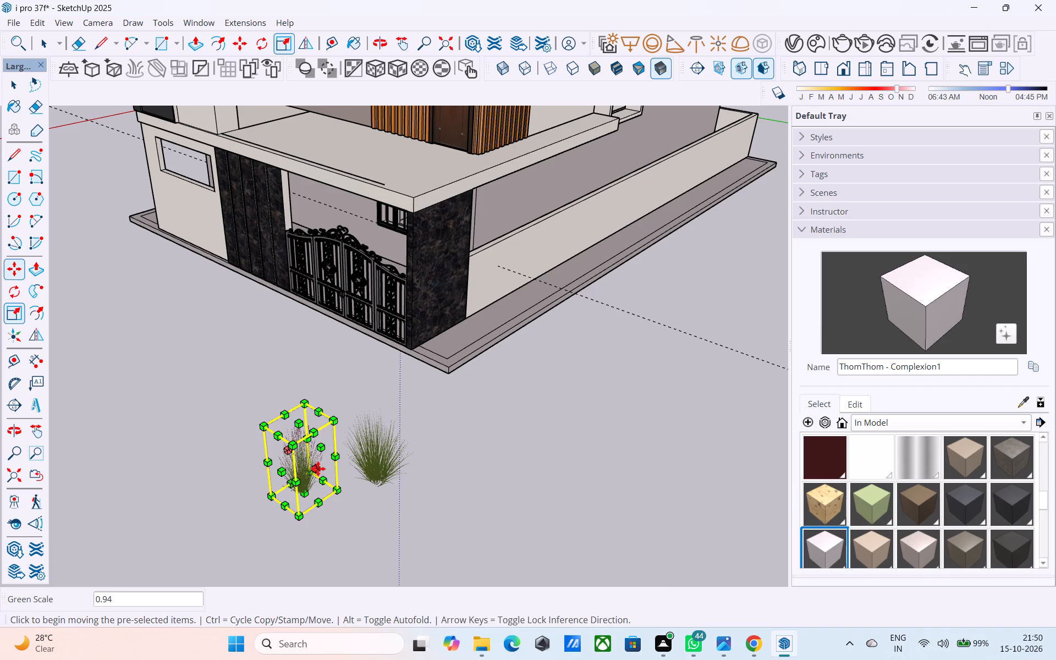
click(299, 513)
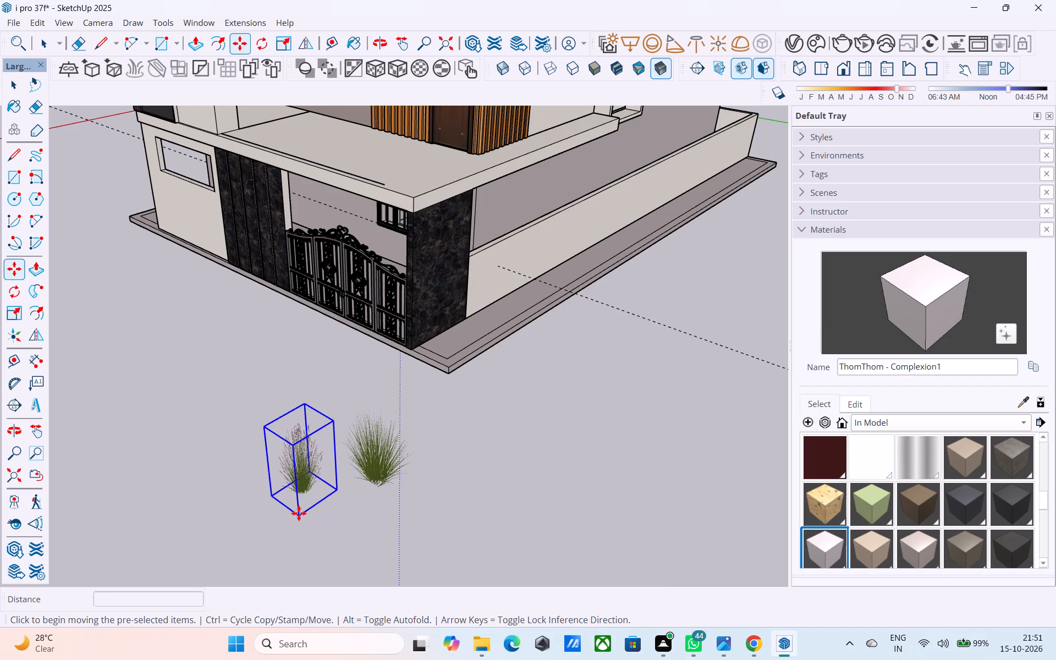
scroll(368, 426, down, 9)
shift+middle_drag(371, 420, 319, 573)
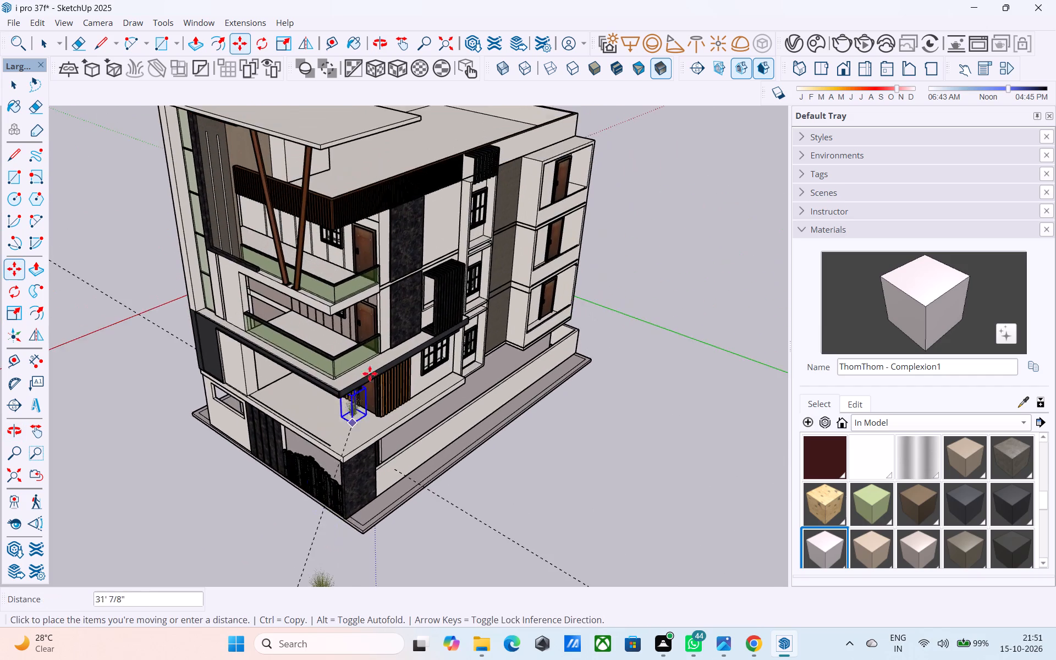
scroll(378, 349, down, 3)
middle_drag(381, 345, 431, 431)
shift+middle_drag(421, 351, 444, 421)
scroll(441, 416, up, 3)
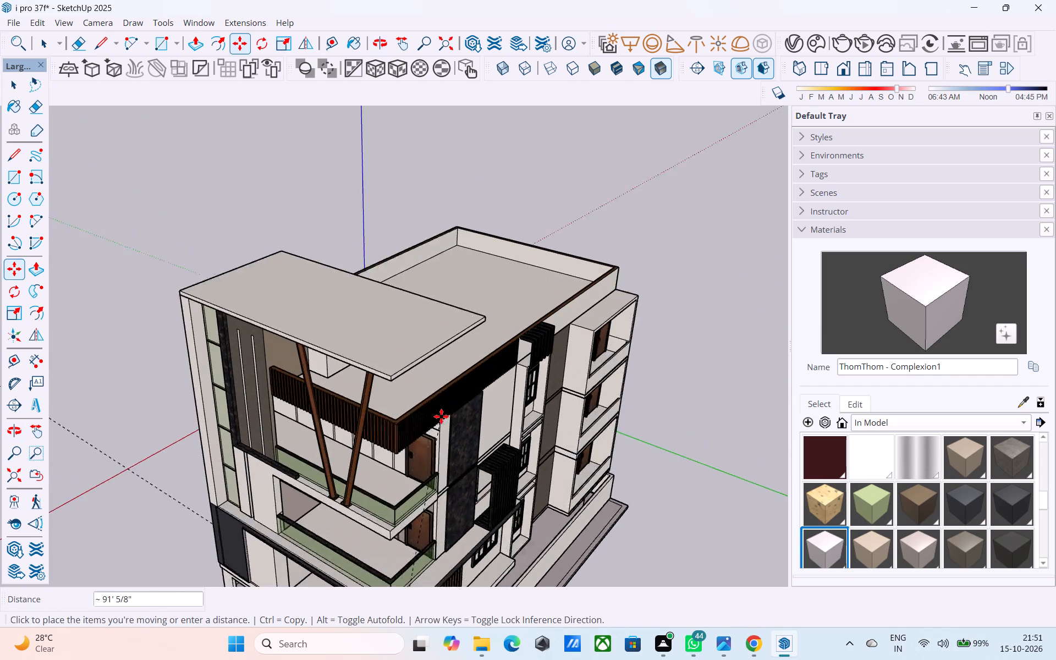
scroll(441, 416, up, 8)
shift+middle_drag(407, 419, 288, 327)
scroll(298, 292, up, 4)
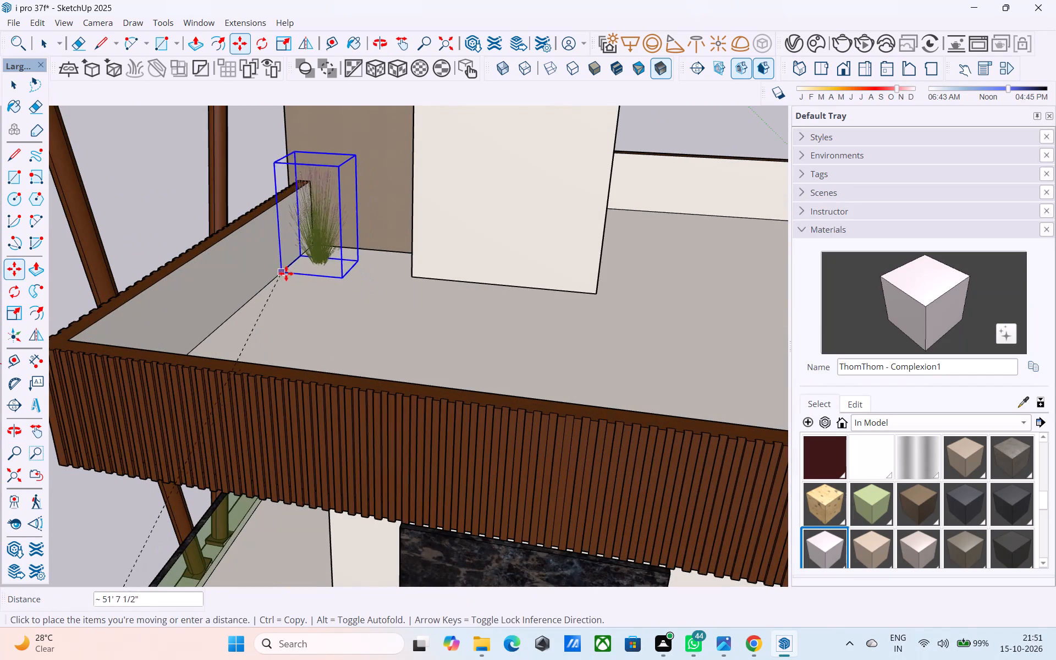
click(287, 266)
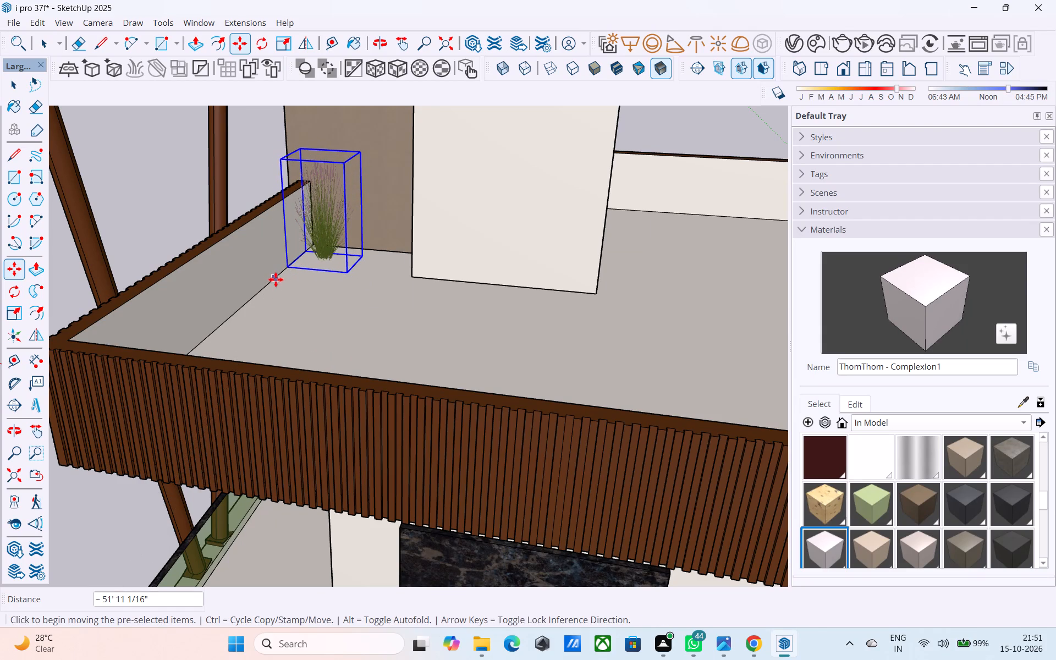
Copy the grass clump repeatedly along the parapet's inner edge, forming a close row toward the terrace's front corner.
key(m)
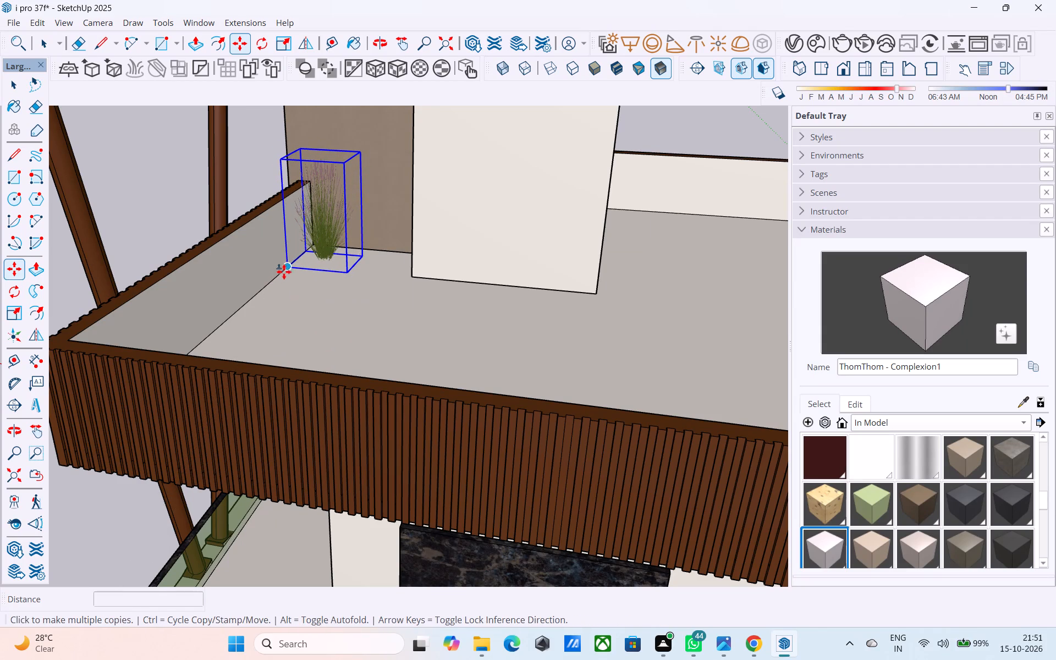
click(285, 269)
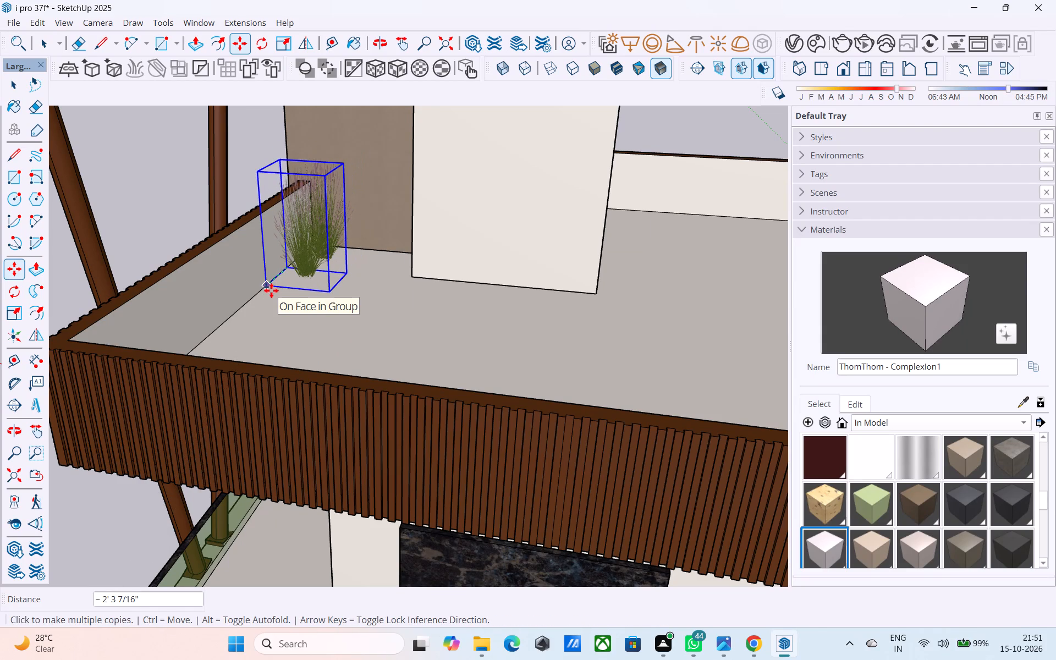
scroll(271, 290, up, 3)
click(271, 290)
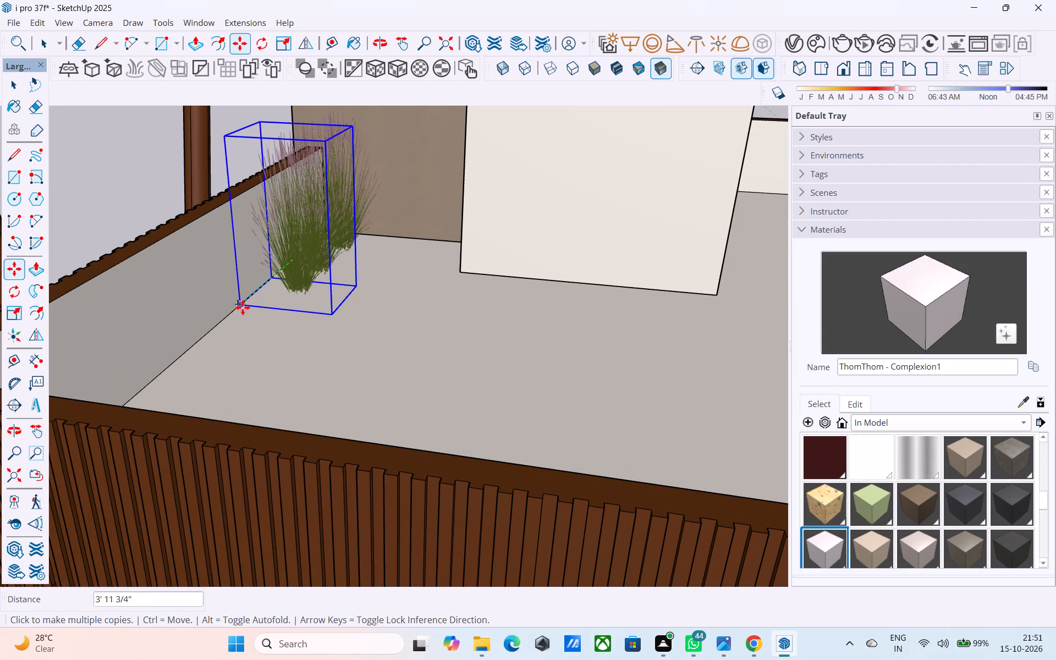
click(243, 307)
click(212, 336)
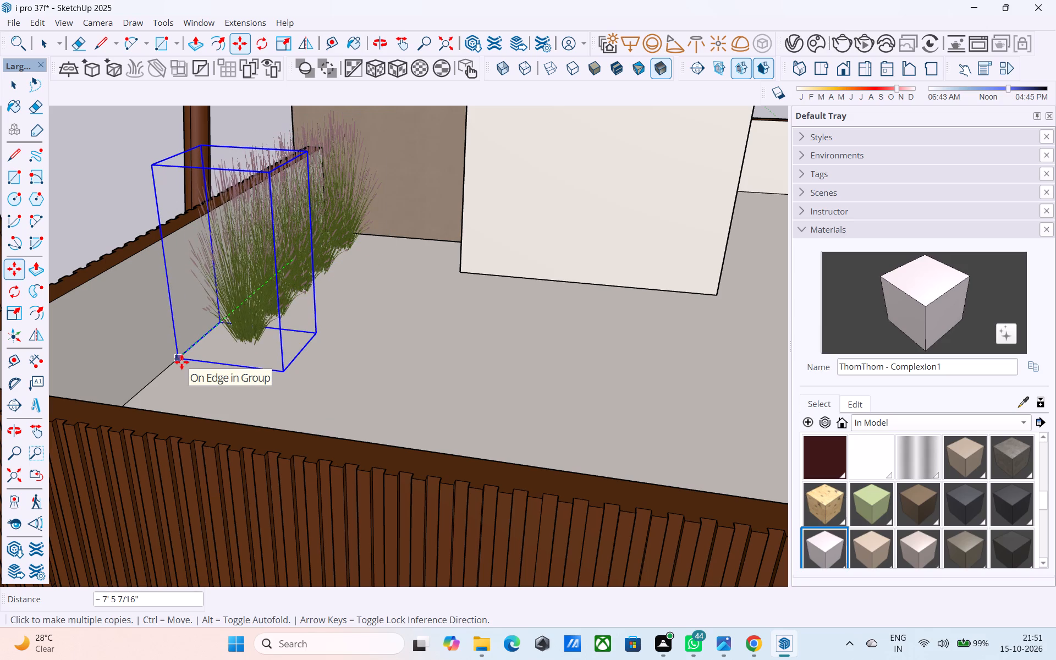
click(179, 366)
shift+middle_drag(179, 366, 257, 311)
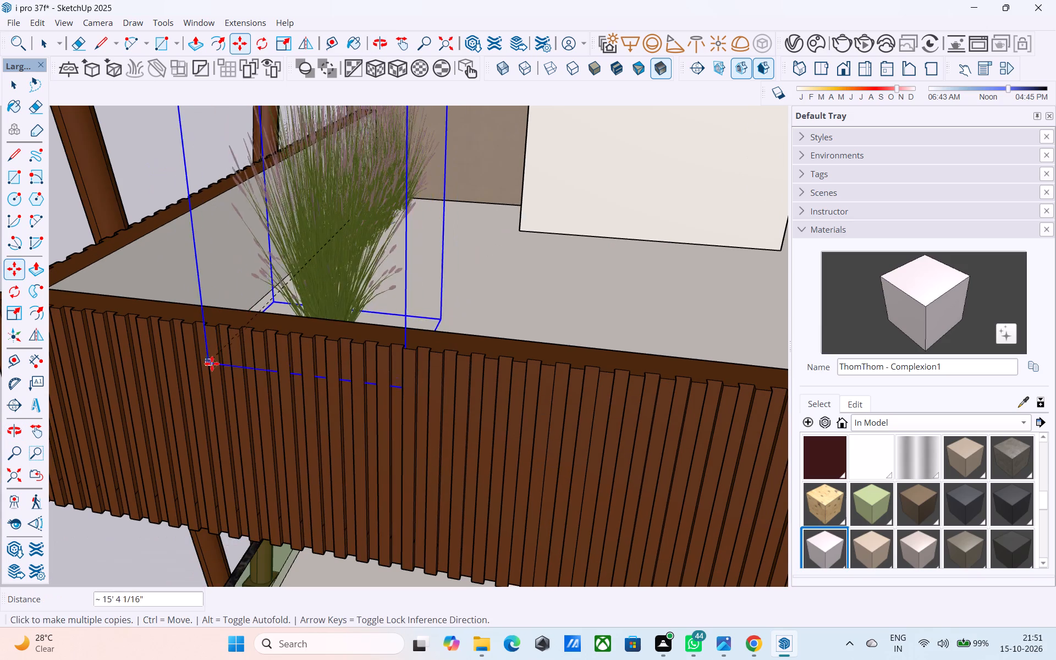
middle_drag(300, 359, 309, 528)
middle_drag(239, 306, 287, 187)
scroll(279, 201, down, 10)
middle_drag(248, 438, 267, 339)
scroll(230, 362, up, 8)
middle_drag(235, 359, 124, 373)
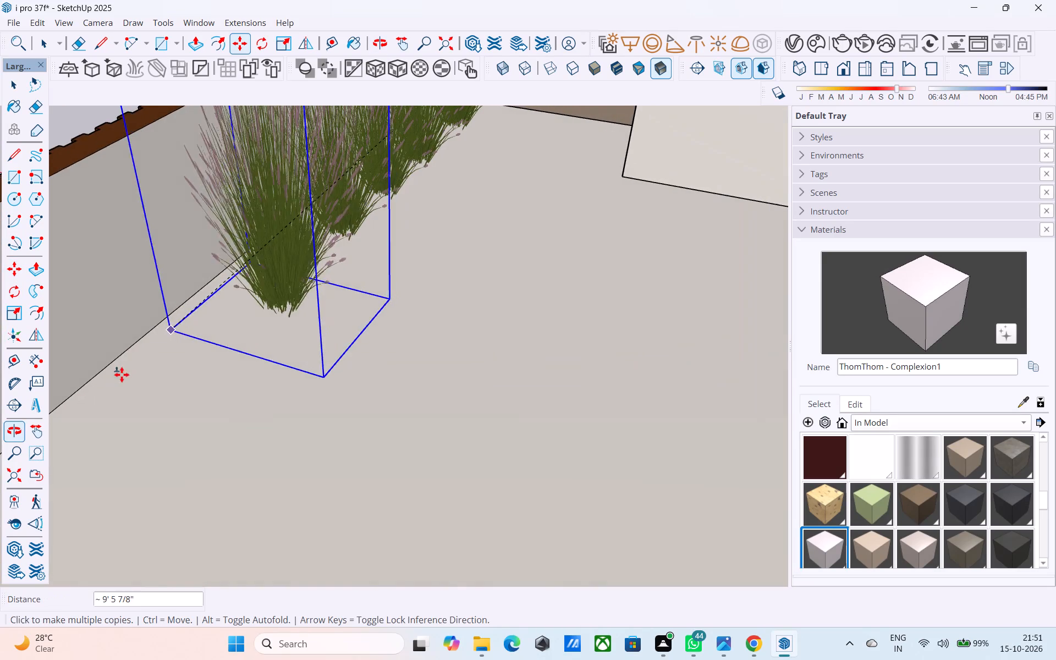
click(126, 348)
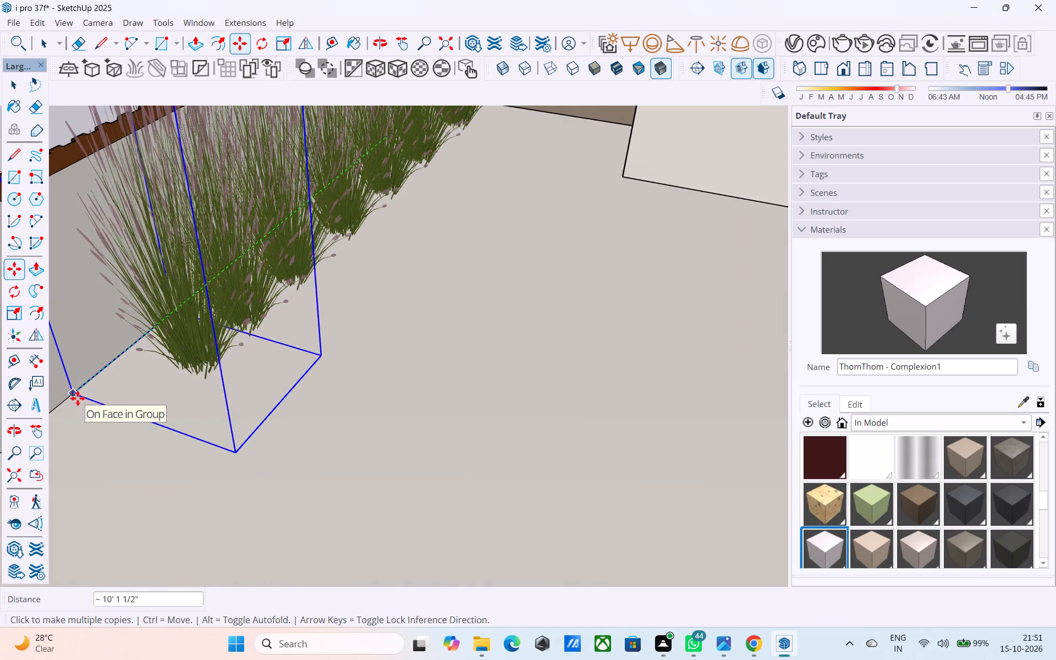
shift+middle_drag(78, 398, 108, 402)
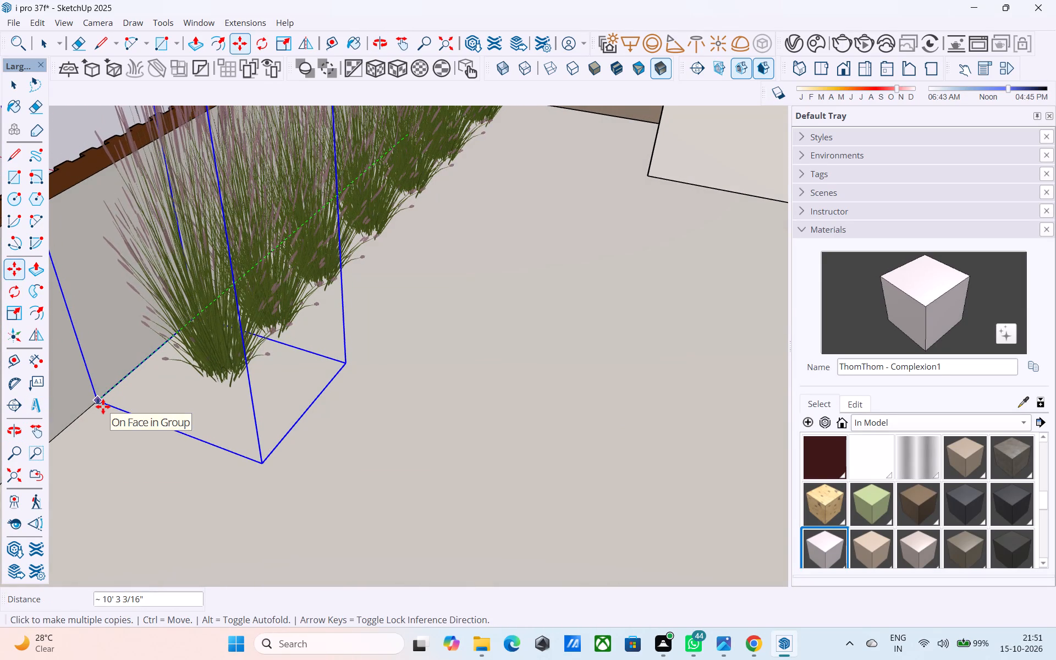
click(101, 406)
Place one copy of the grass clump on the upper glass-railed balcony, on the floor beside the brown door.
scroll(119, 411, down, 11)
middle_drag(85, 437, 476, 343)
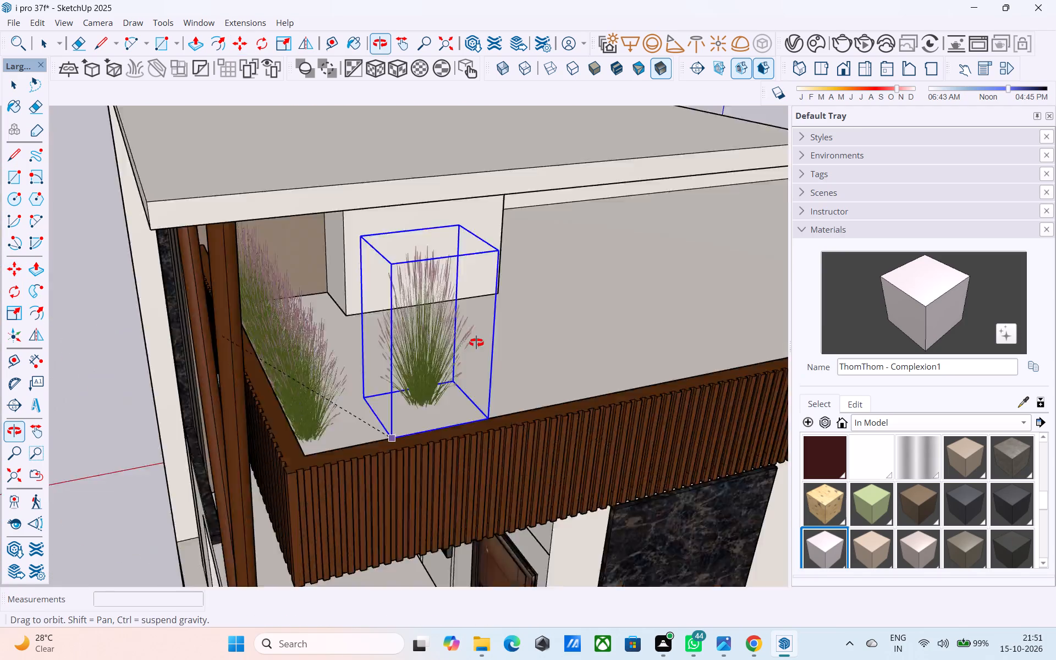
middle_drag(476, 343, 499, 324)
scroll(517, 308, down, 10)
middle_drag(435, 350, 674, 264)
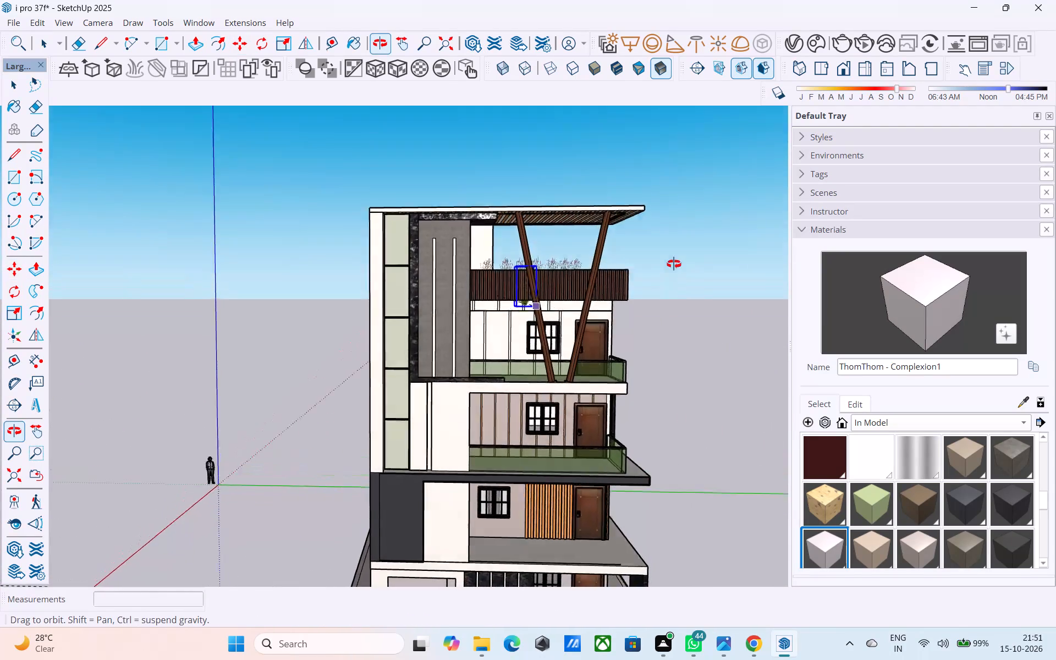
middle_drag(674, 264, 470, 306)
middle_drag(568, 397, 717, 527)
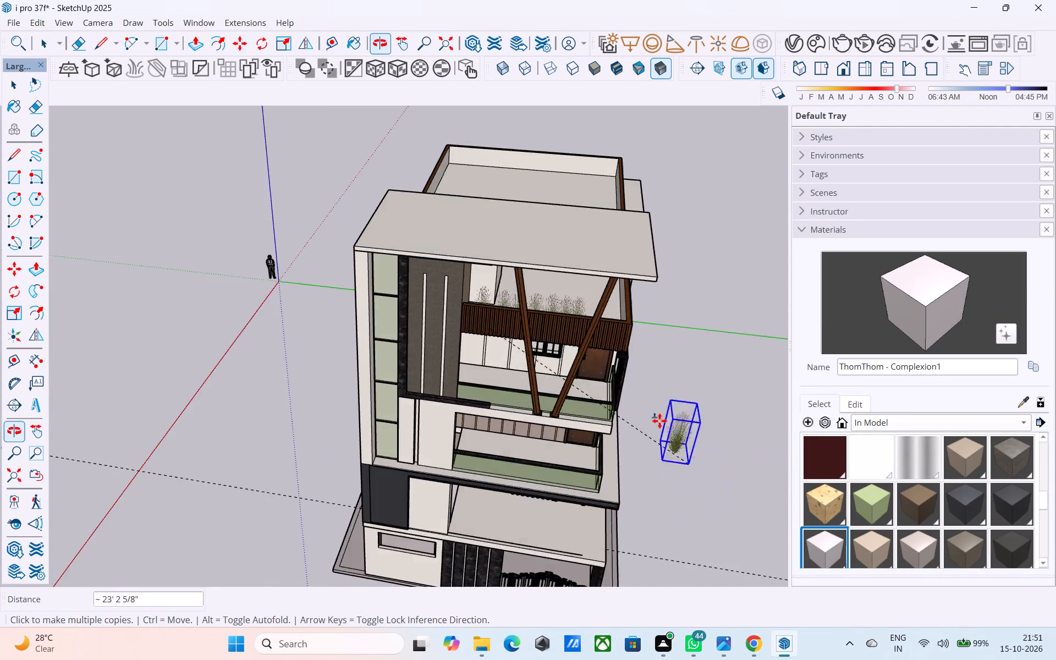
scroll(639, 396, up, 18)
middle_drag(534, 394, 760, 409)
scroll(758, 411, up, 1)
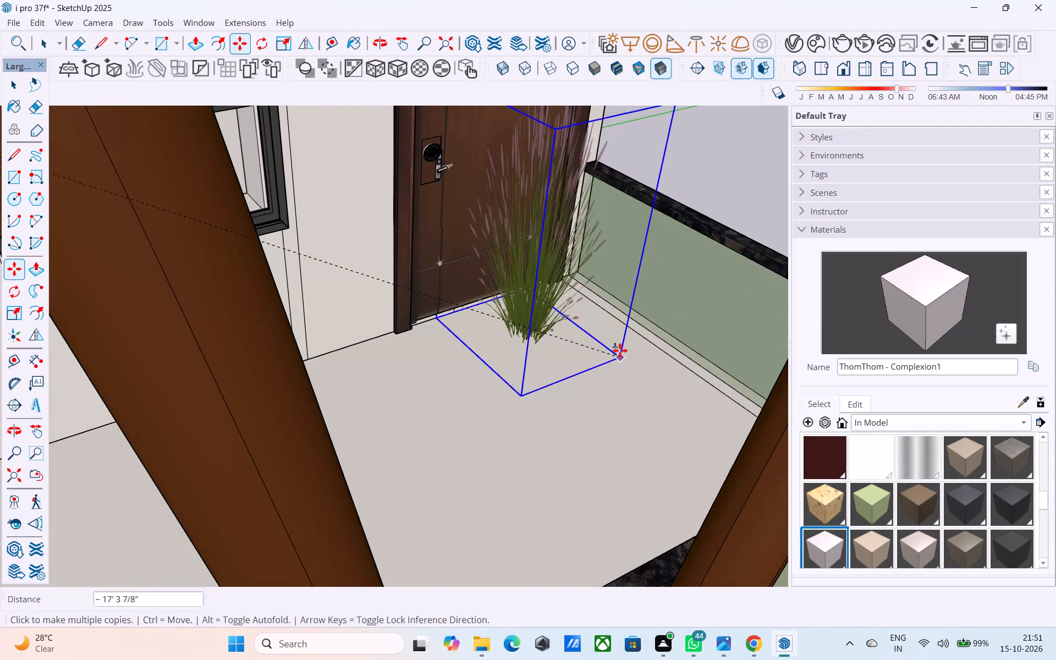
click(645, 337)
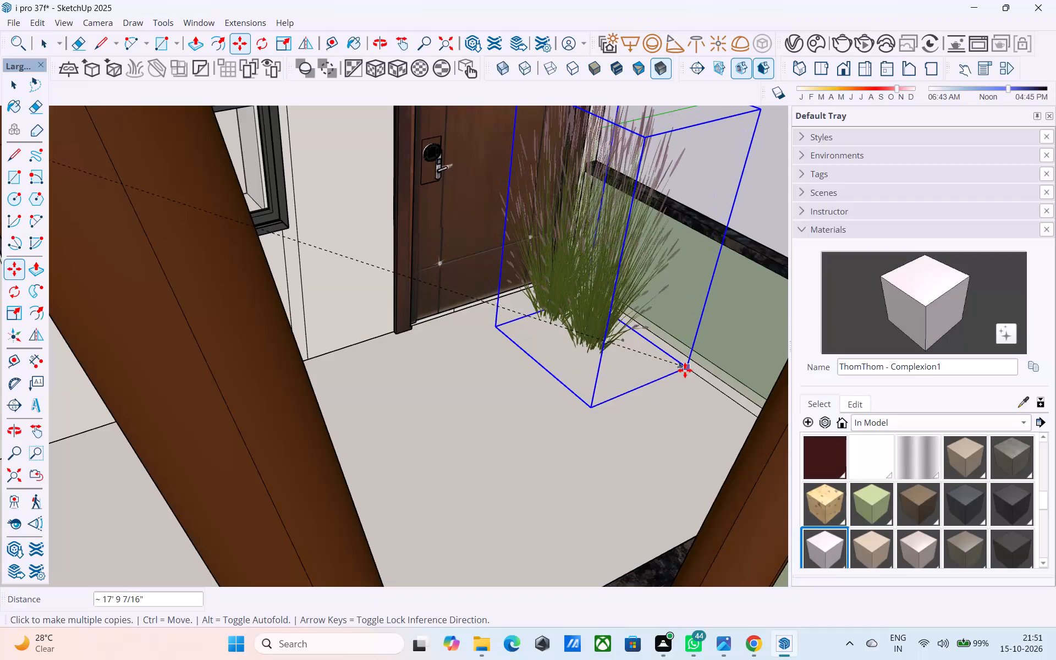
key(ctrl+z)
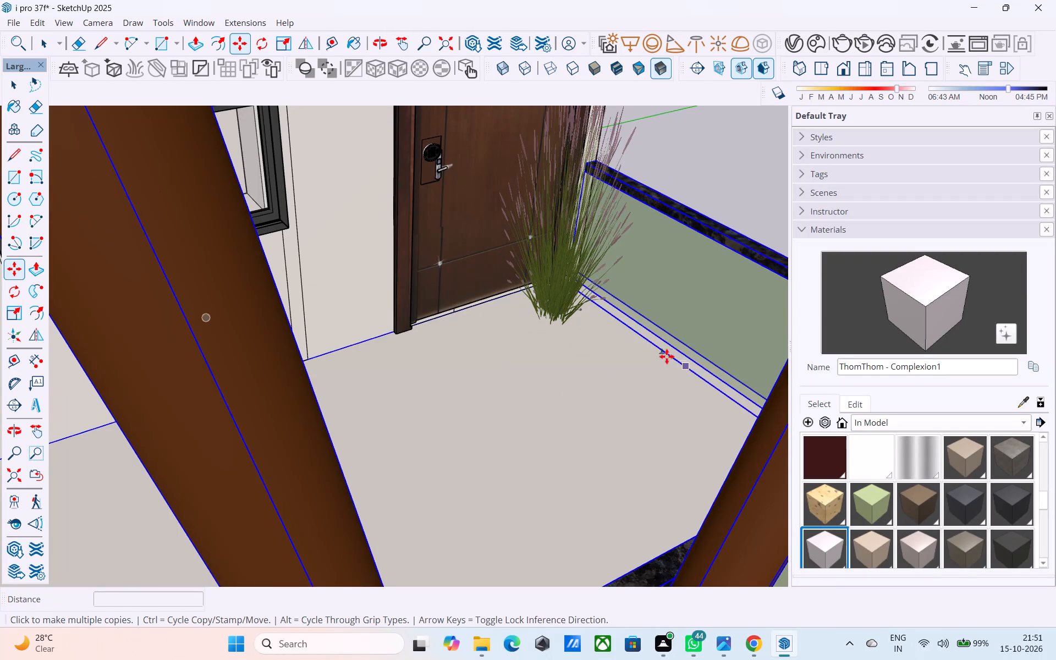
Move the balcony grass clump about 5' 4" into the corner where the side and front glass railings meet.
key(space)
click(567, 302)
key(m)
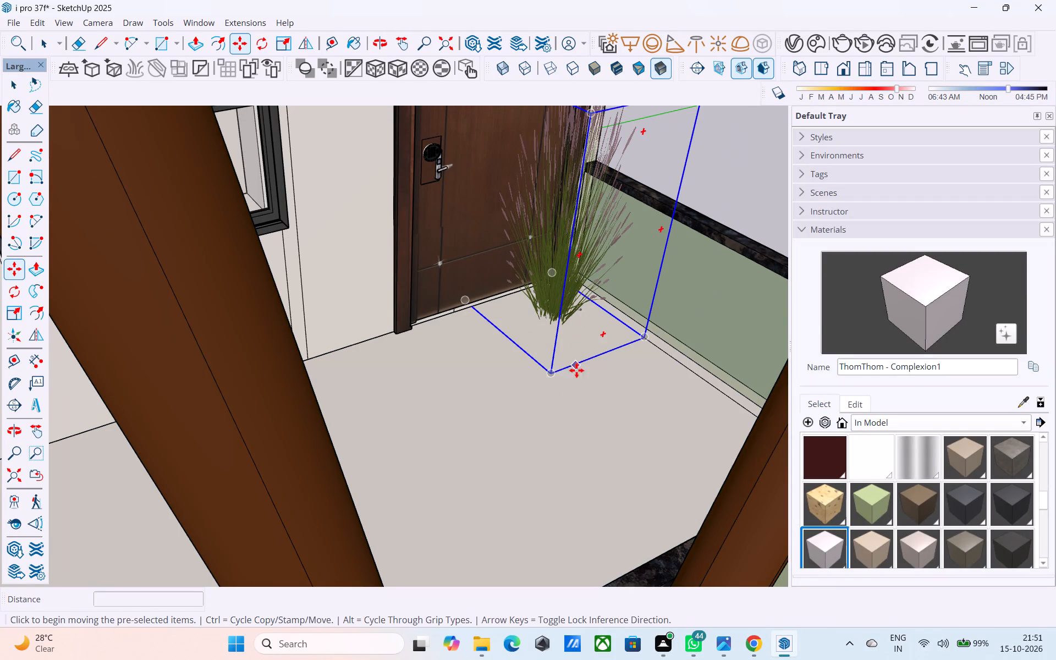
click(556, 374)
middle_drag(597, 393, 613, 375)
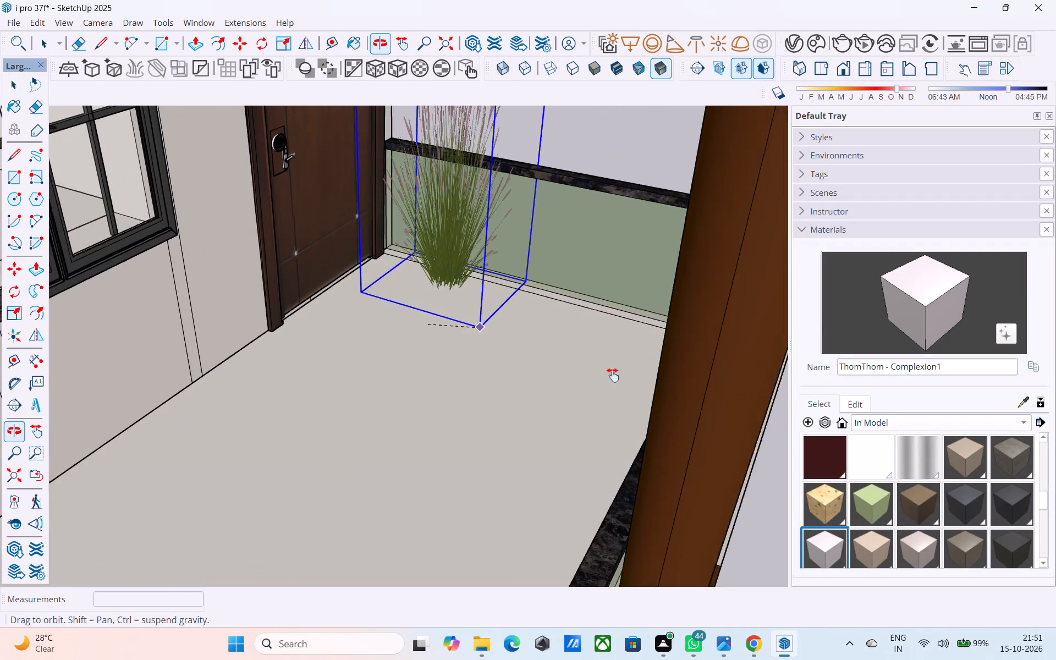
middle_drag(613, 375, 678, 373)
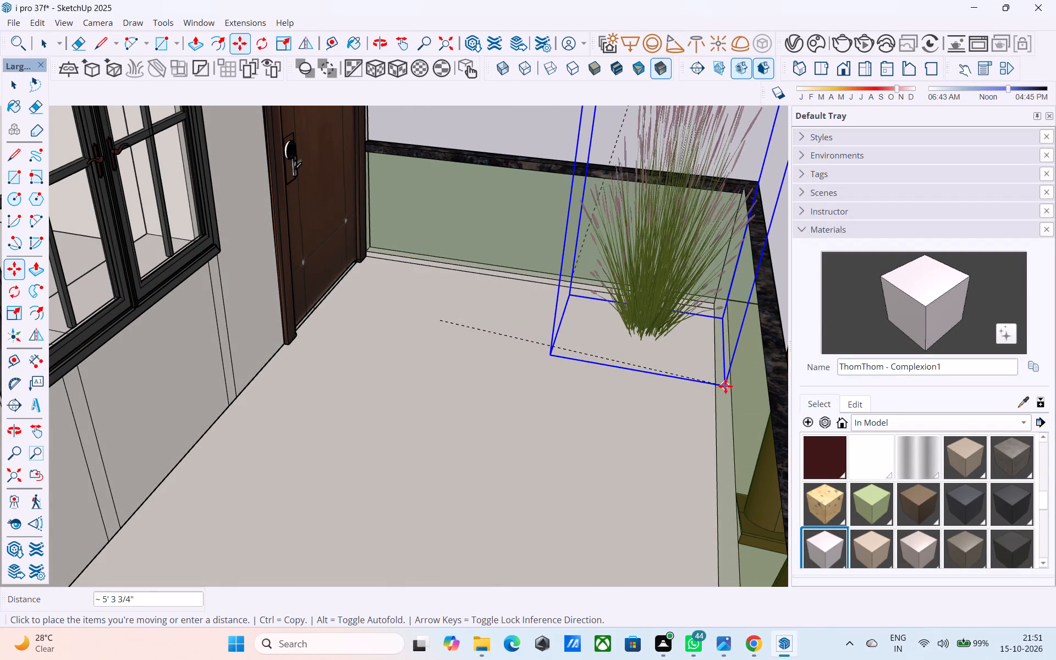
click(725, 377)
middle_drag(719, 374, 532, 299)
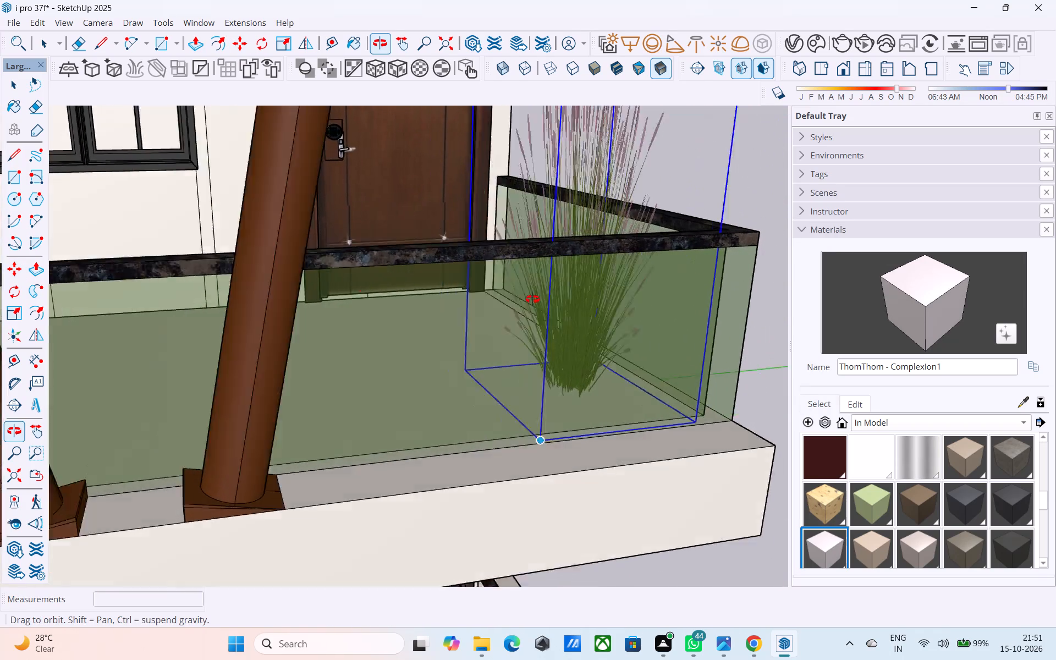
middle_drag(532, 299, 734, 327)
Copy the corner grass clump several times along the balcony's side glass railing toward the door, closely spaced.
key(m)
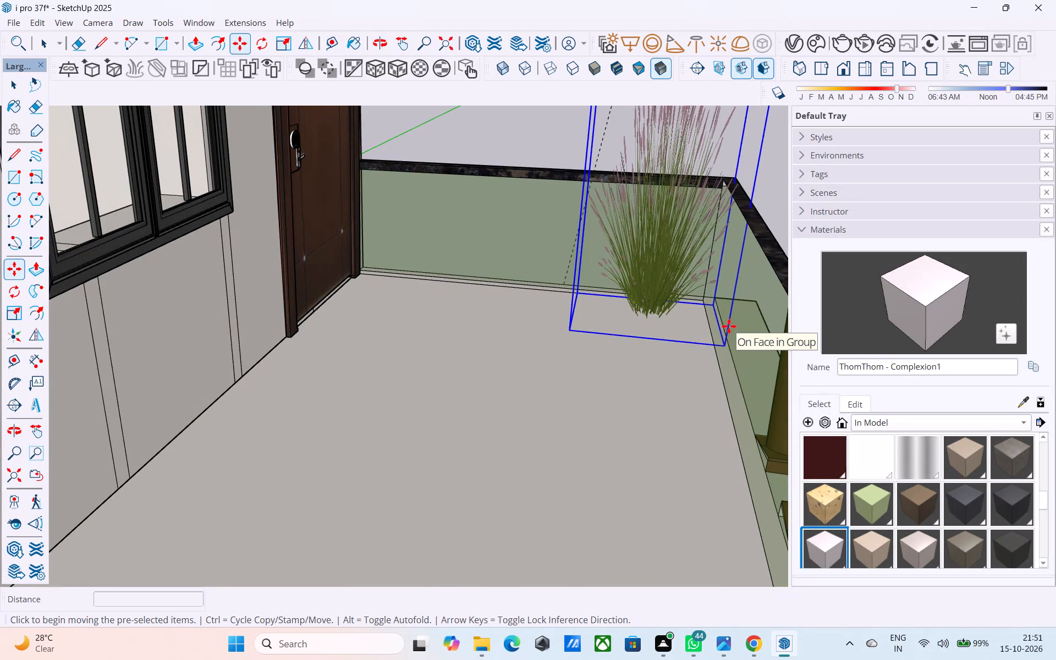
click(564, 329)
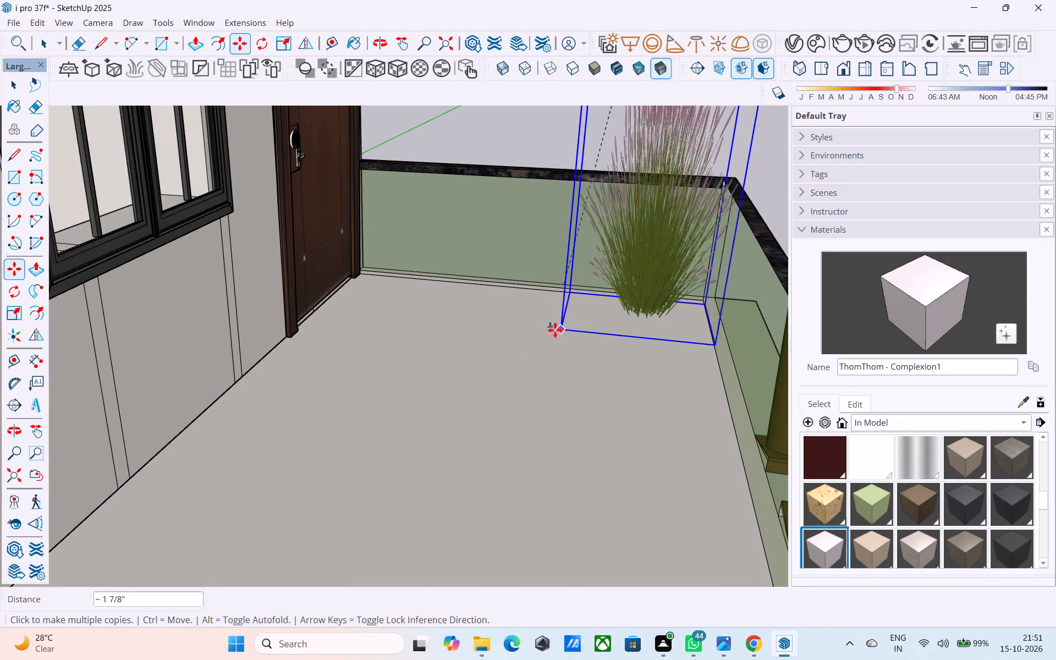
click(551, 330)
click(533, 329)
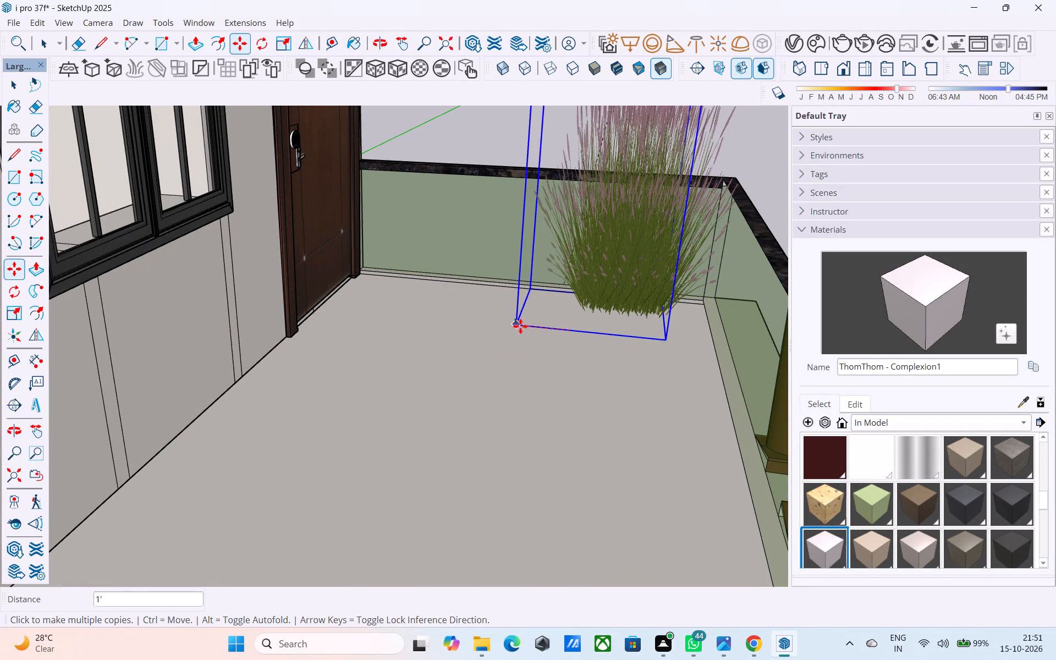
click(519, 326)
click(490, 314)
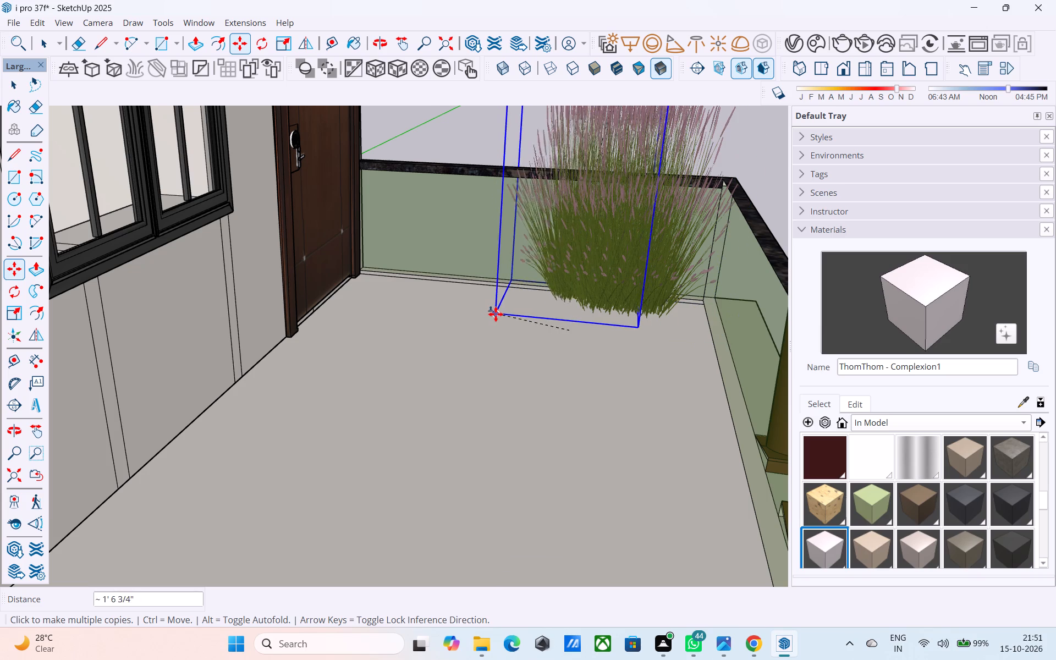
Copy the grass clump closely spaced from the upper balcony's railing corner along its front glass railing.
click(598, 346)
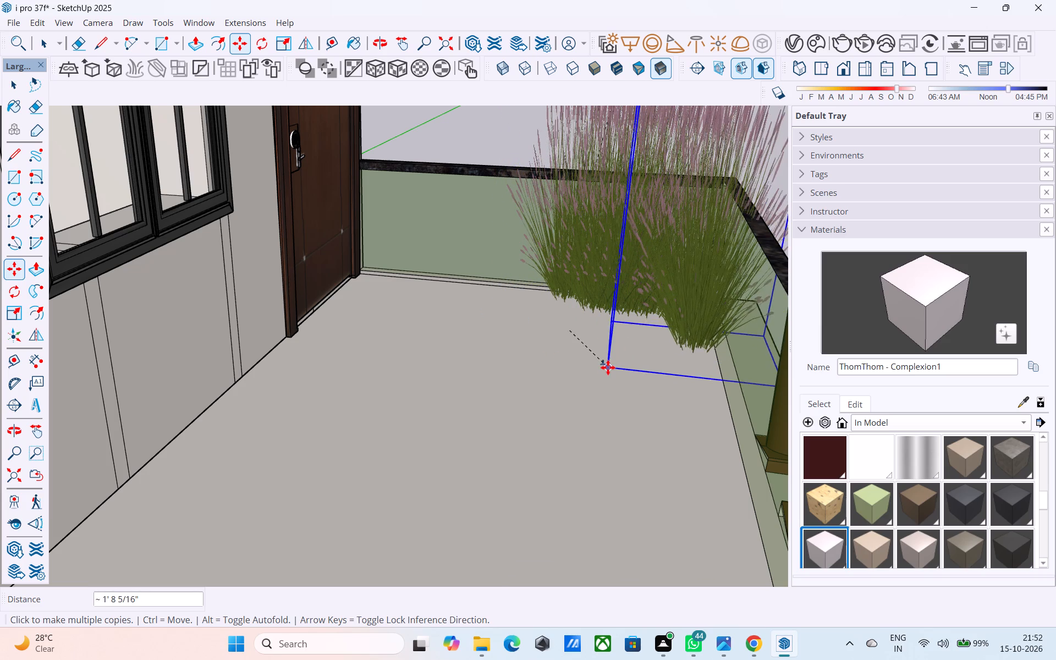
click(608, 367)
click(611, 379)
click(604, 391)
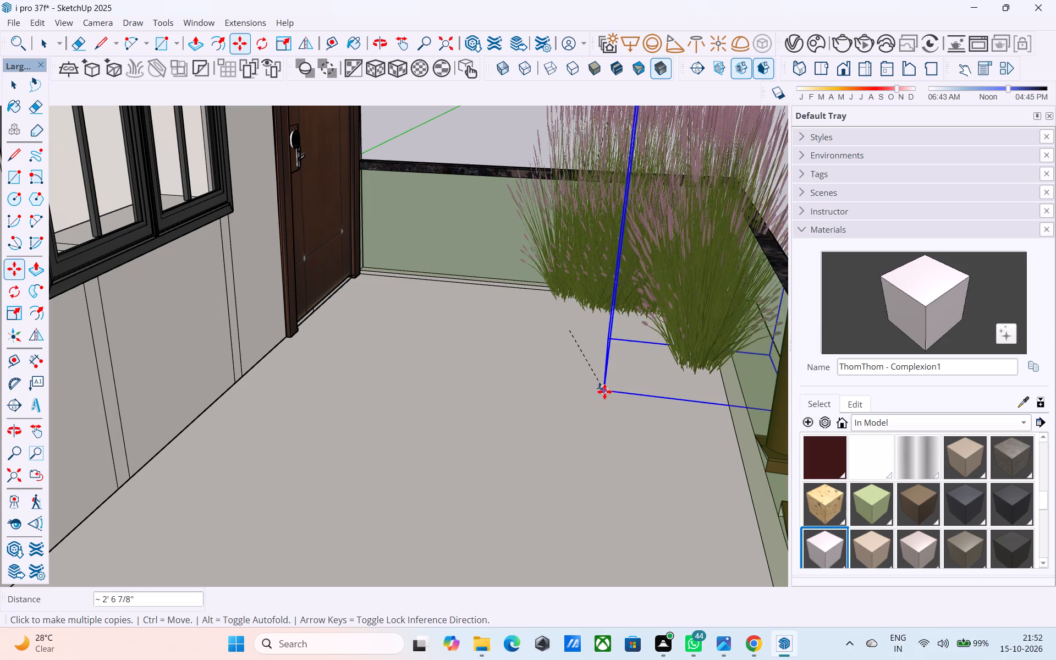
Copy the grass clump onto the lower balcony in a close row along the side glass railing and around onto the front railing.
middle_drag(604, 392, 388, 334)
scroll(601, 391, up, 1)
scroll(382, 326, down, 17)
middle_drag(596, 333, 513, 298)
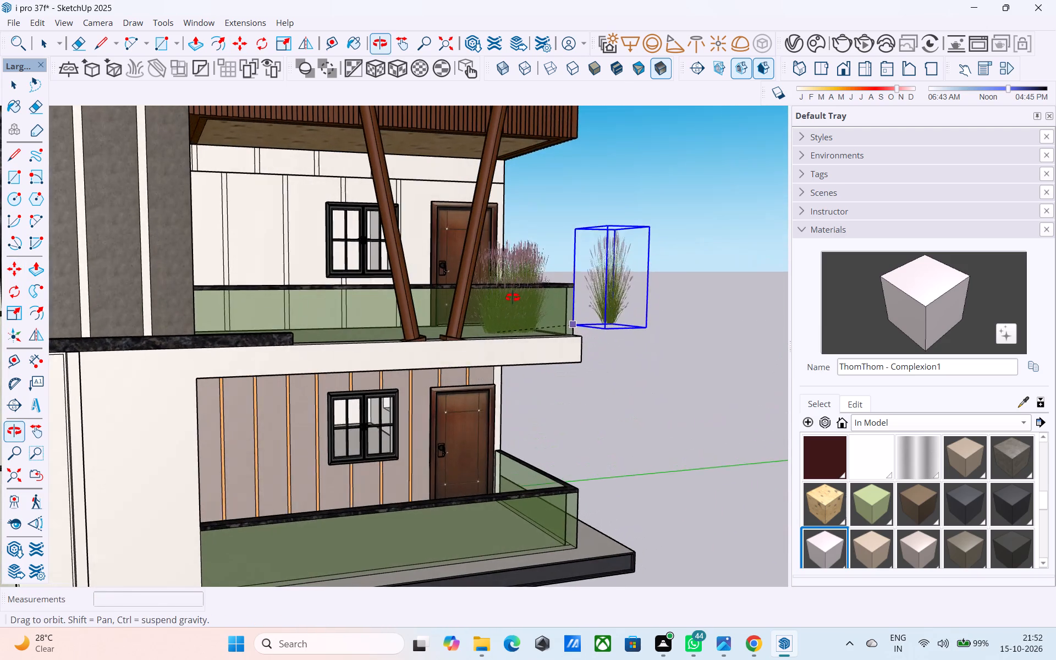
middle_drag(513, 298, 513, 299)
middle_drag(470, 415, 540, 436)
scroll(544, 470, up, 8)
middle_drag(495, 486, 628, 475)
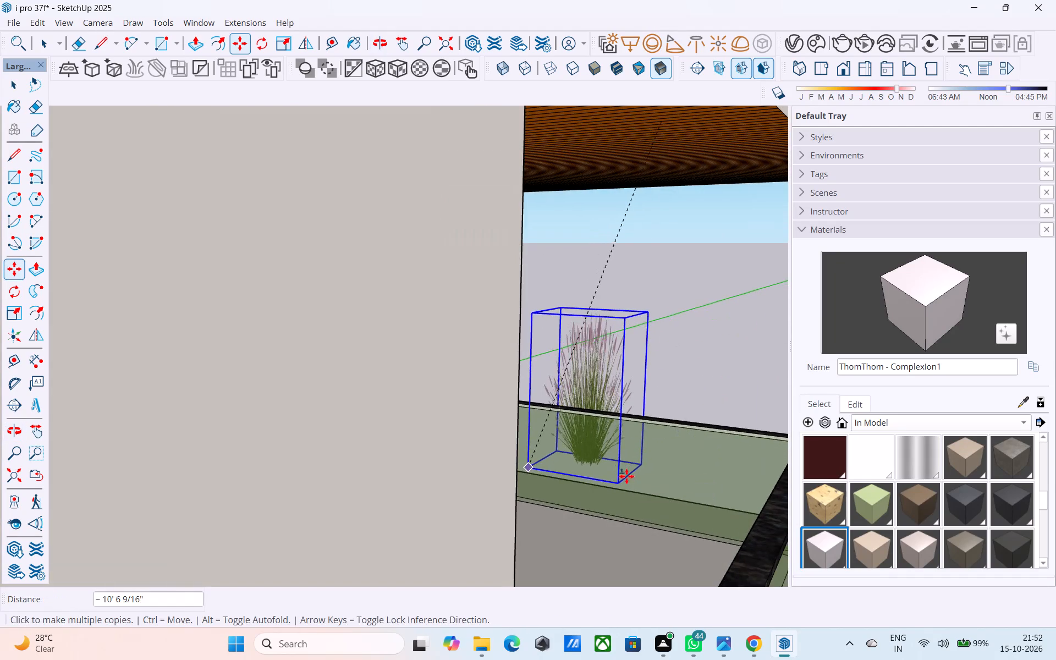
middle_drag(624, 477, 466, 469)
scroll(460, 518, up, 3)
middle_drag(451, 532, 454, 442)
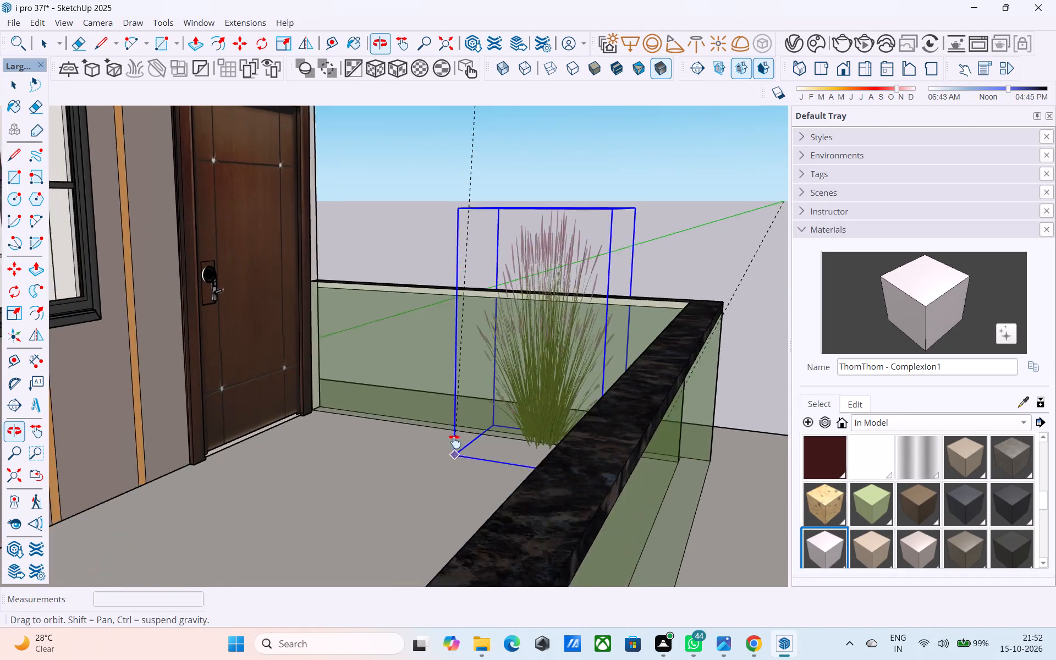
middle_drag(454, 442, 487, 469)
click(408, 464)
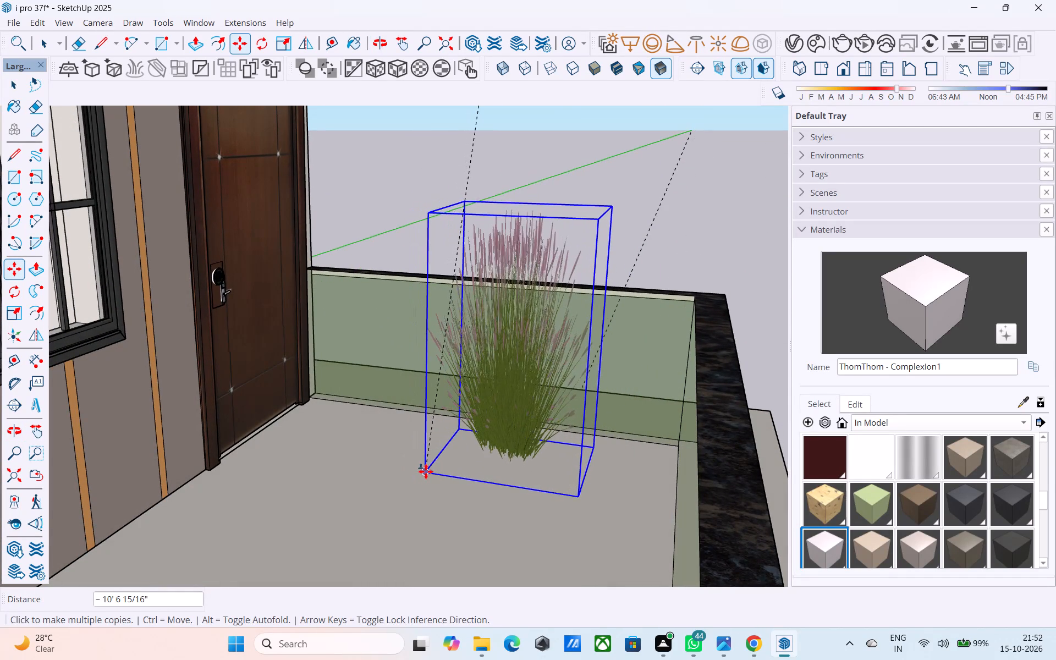
click(436, 470)
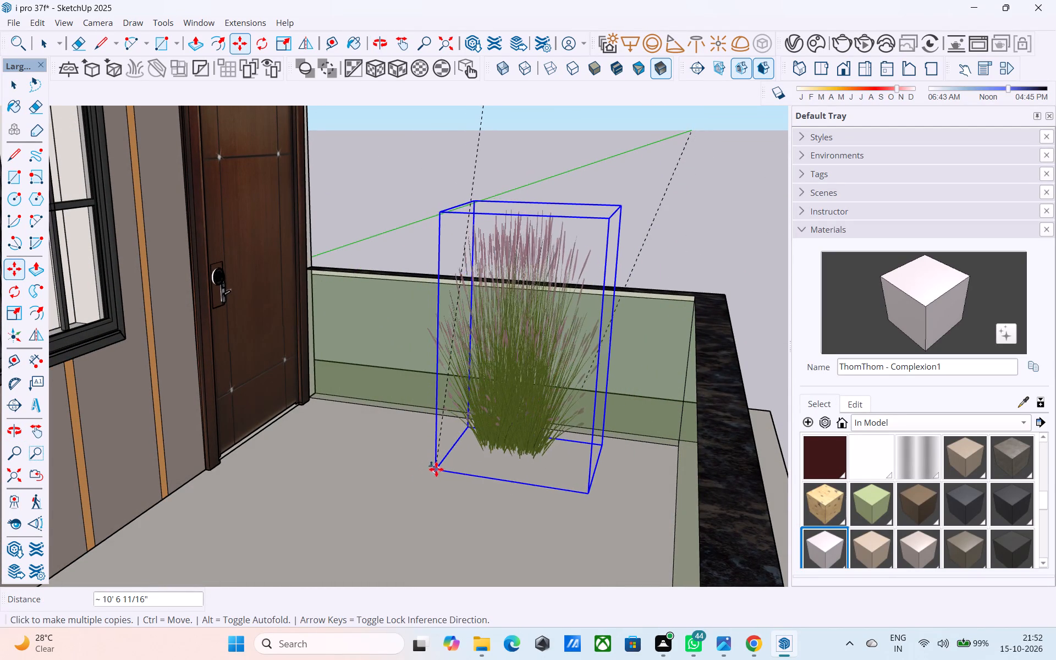
click(471, 474)
click(491, 477)
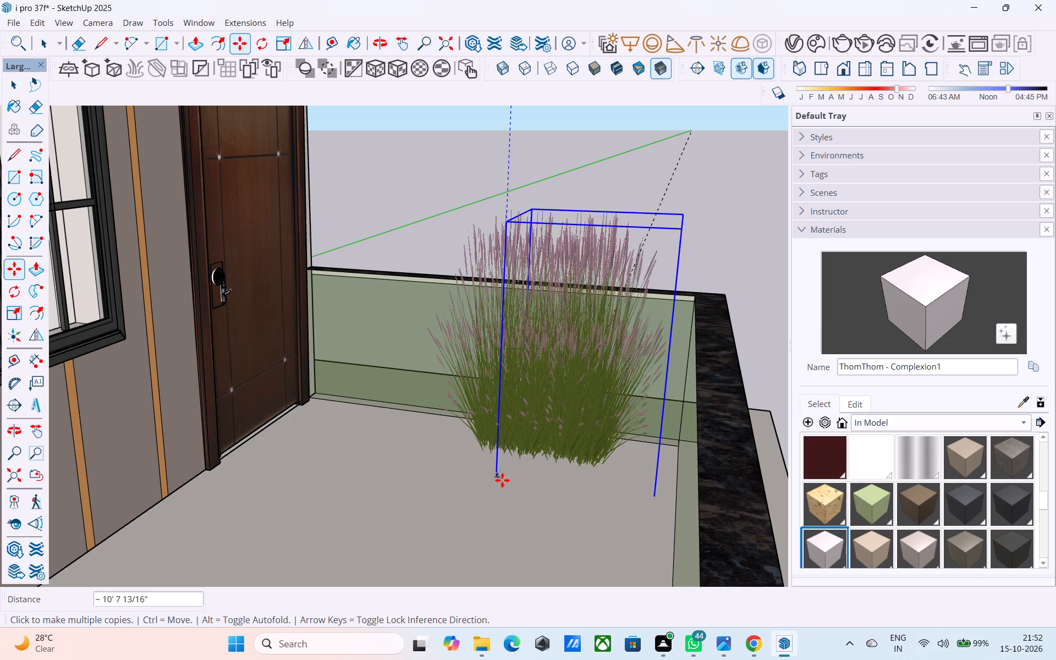
click(520, 479)
click(518, 496)
click(515, 515)
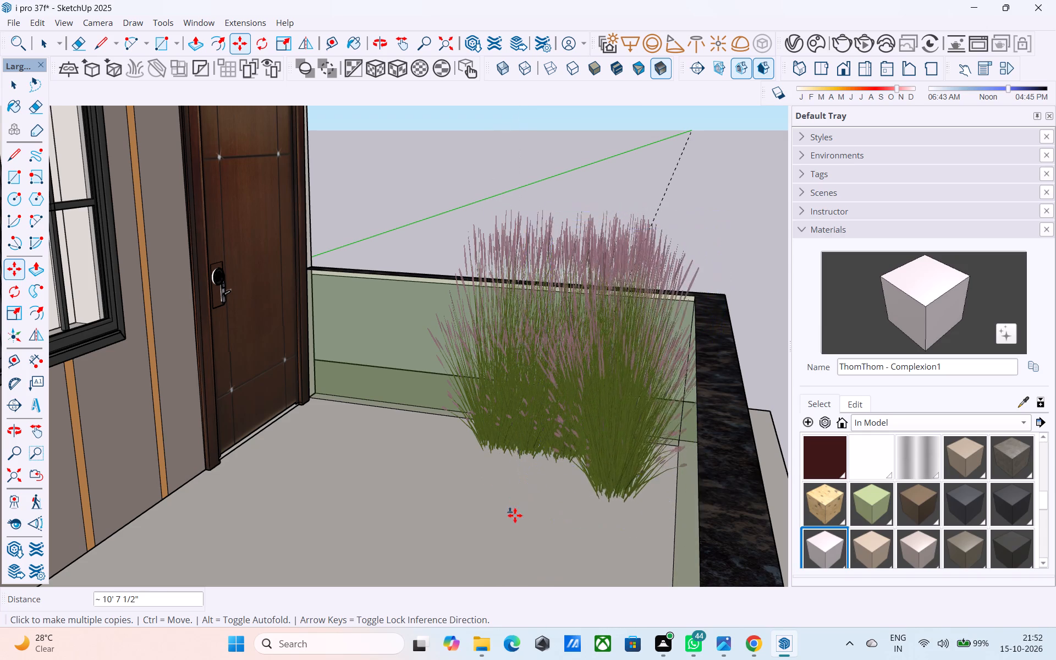
click(510, 532)
click(502, 545)
Copy the grass clump several times into the roof terrace's front corner, forming a dense cluster along the parapet at the row's end.
middle_drag(496, 543, 260, 493)
scroll(494, 542, up, 1)
scroll(259, 489, down, 7)
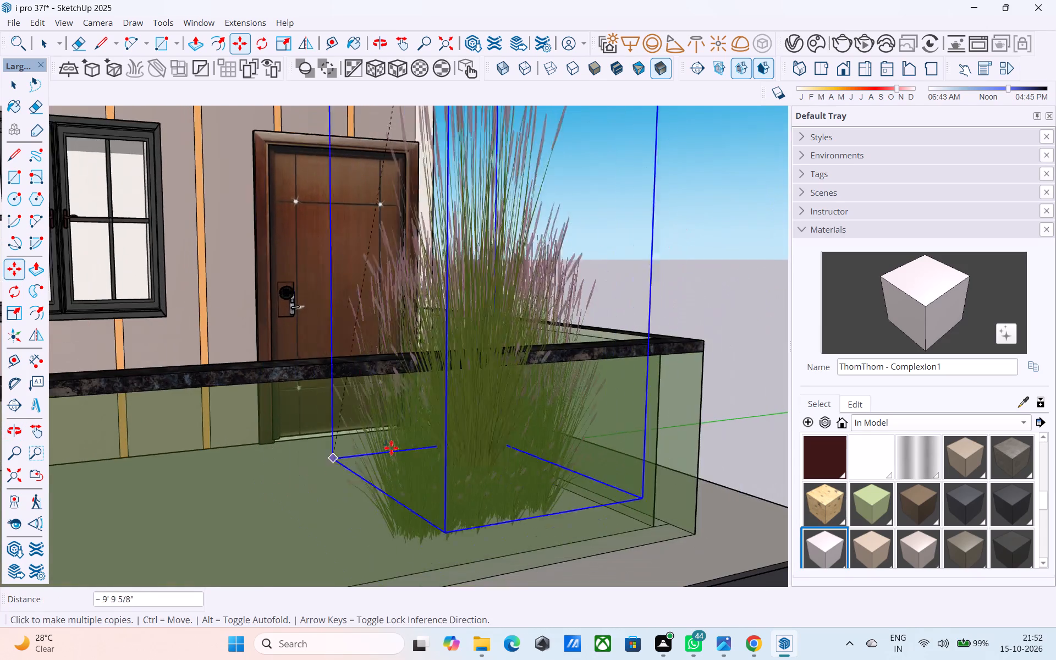
scroll(391, 448, down, 3)
scroll(562, 375, down, 5)
middle_drag(556, 378, 481, 377)
scroll(551, 380, down, 1)
scroll(480, 375, down, 9)
middle_drag(477, 409, 422, 468)
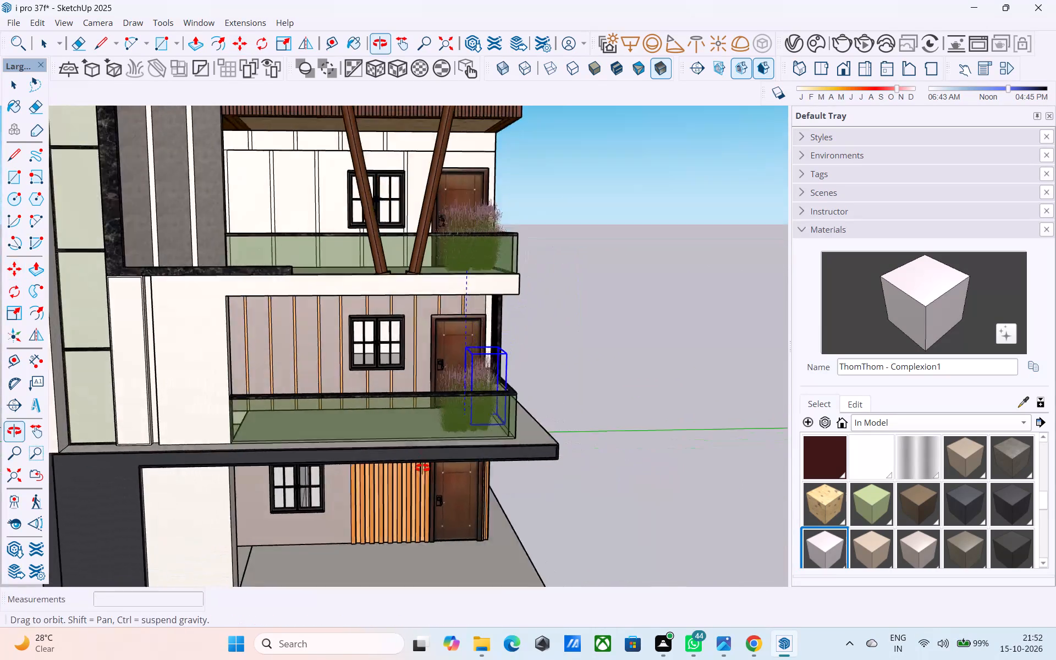
middle_drag(422, 468, 425, 498)
scroll(428, 492, down, 5)
scroll(430, 487, up, 2)
middle_drag(454, 342, 0, 536)
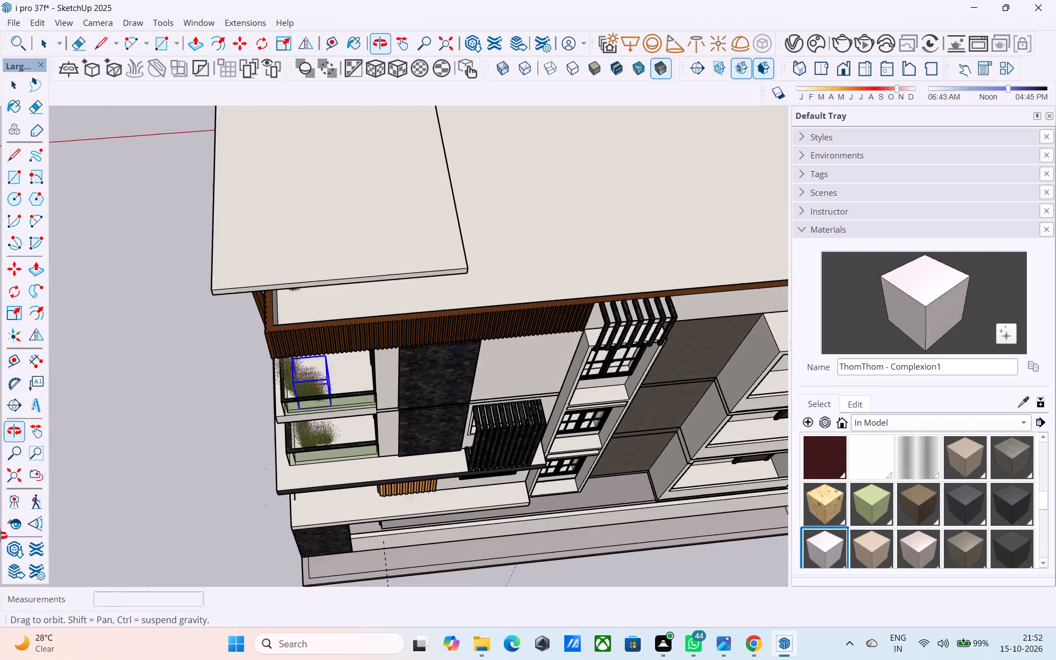
middle_drag(0, 536, 12, 531)
middle_drag(246, 484, 182, 481)
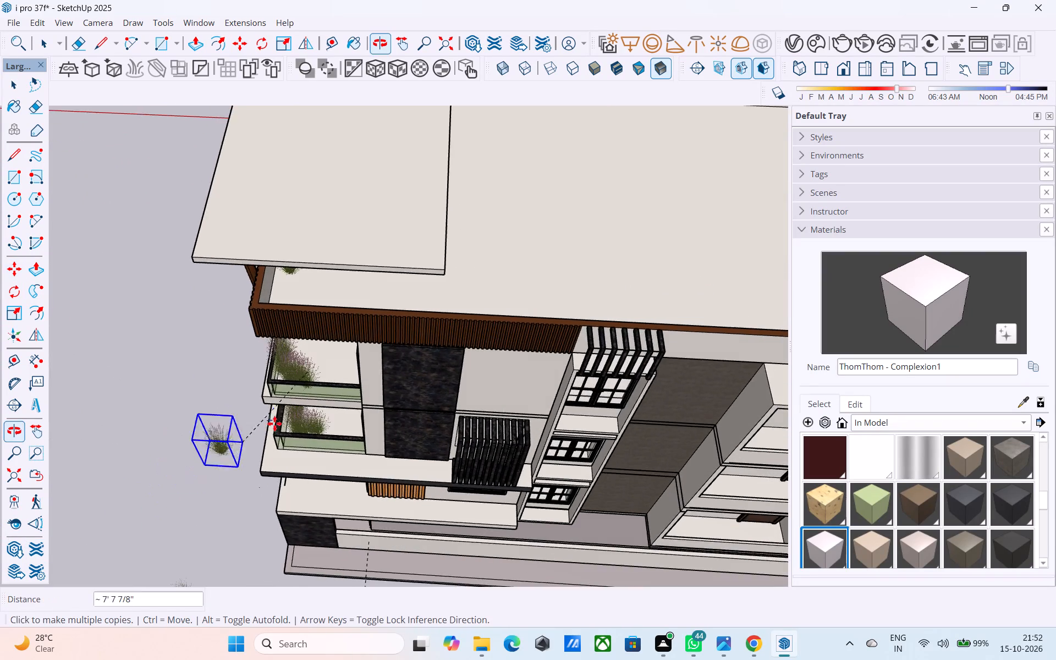
scroll(278, 419, up, 4)
scroll(319, 344, down, 6)
middle_drag(640, 371, 324, 298)
middle_drag(366, 239, 321, 222)
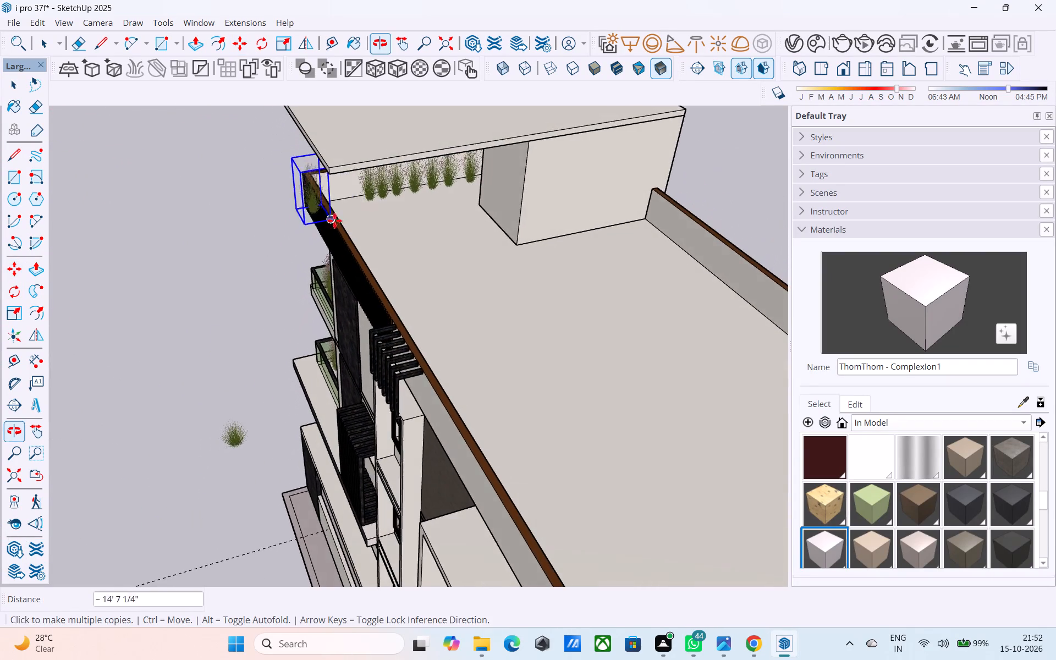
scroll(339, 221, up, 3)
middle_drag(346, 218, 227, 249)
scroll(342, 278, up, 8)
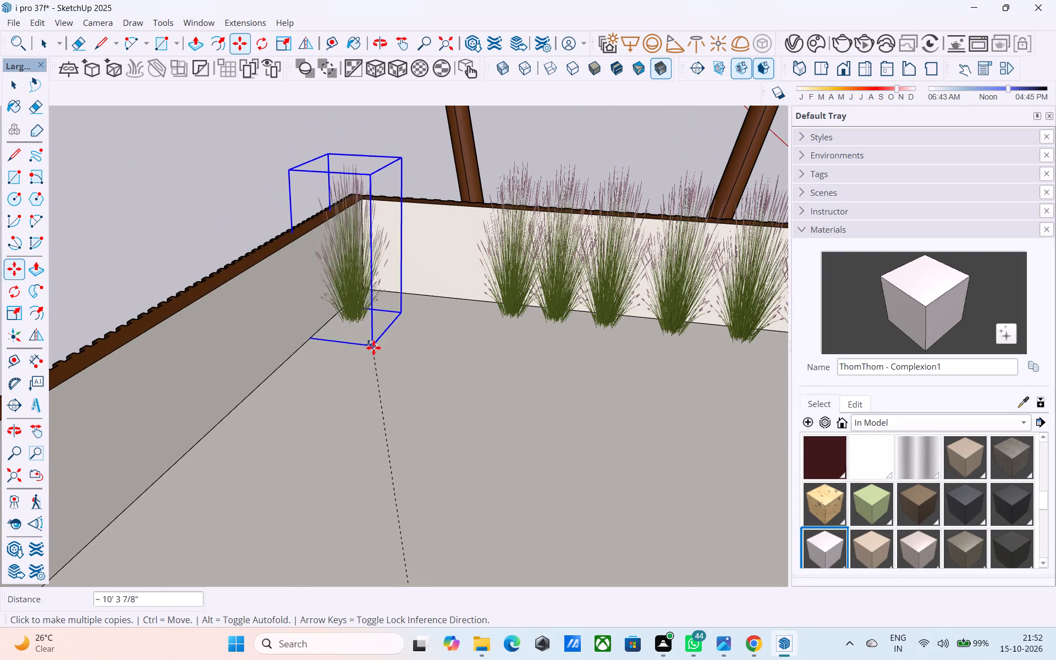
click(387, 315)
click(402, 318)
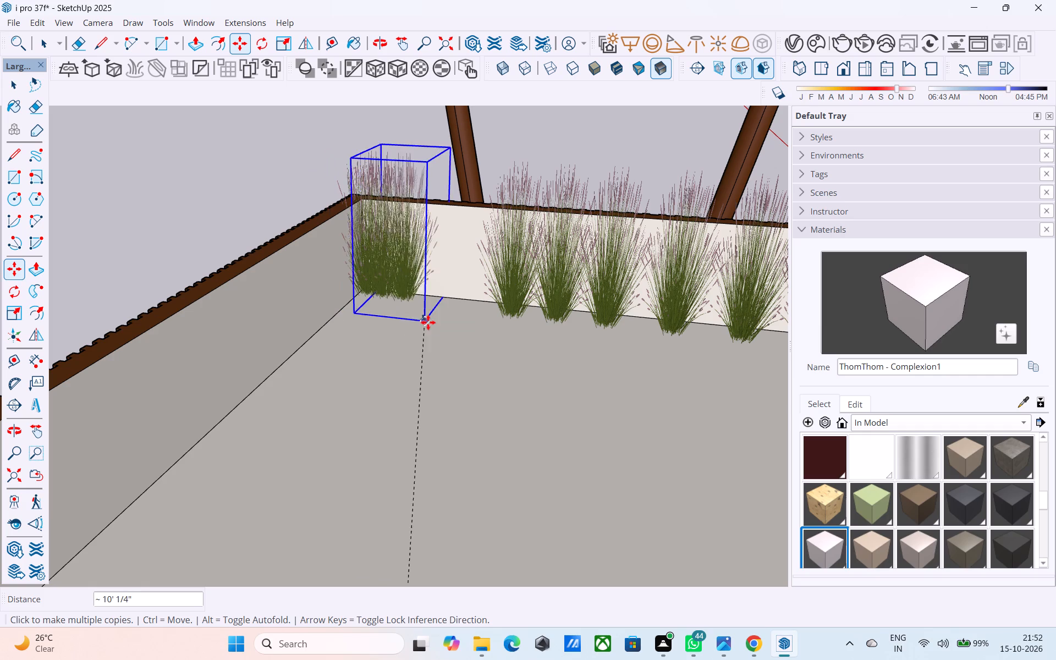
click(427, 322)
click(377, 326)
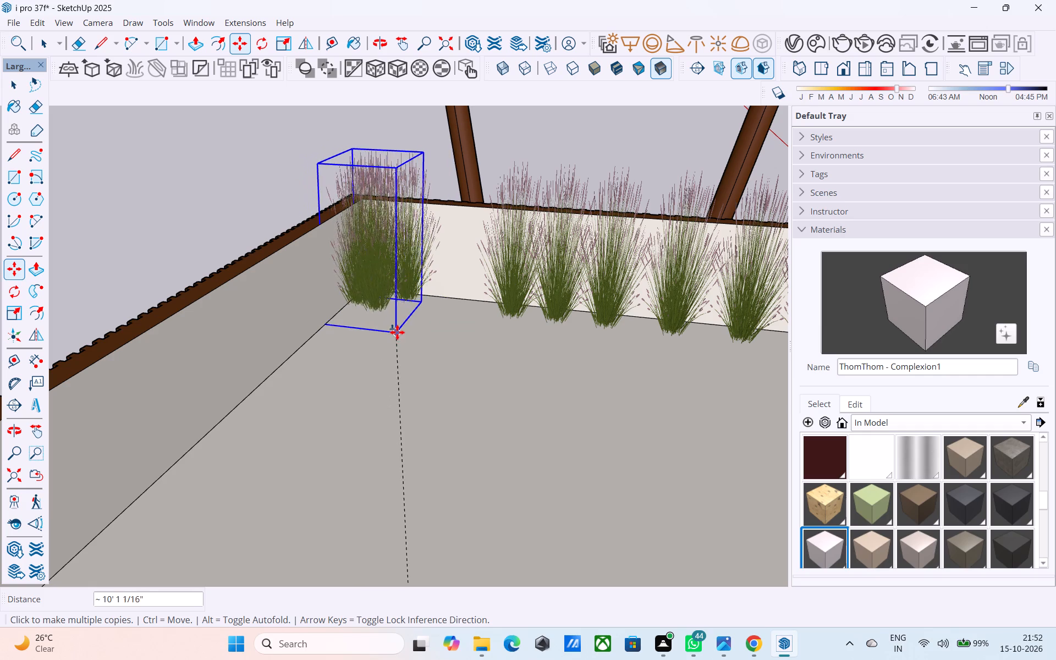
click(398, 331)
click(413, 329)
middle_drag(396, 341, 904, 367)
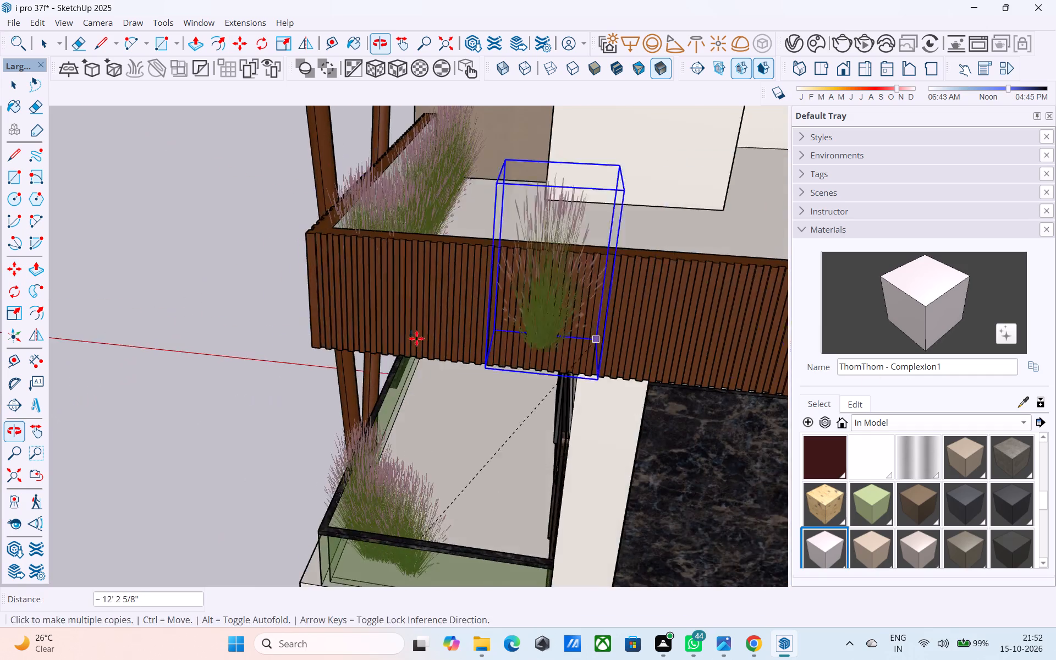
middle_drag(395, 338, 567, 336)
scroll(559, 329, down, 11)
key(space)
scroll(538, 326, down, 3)
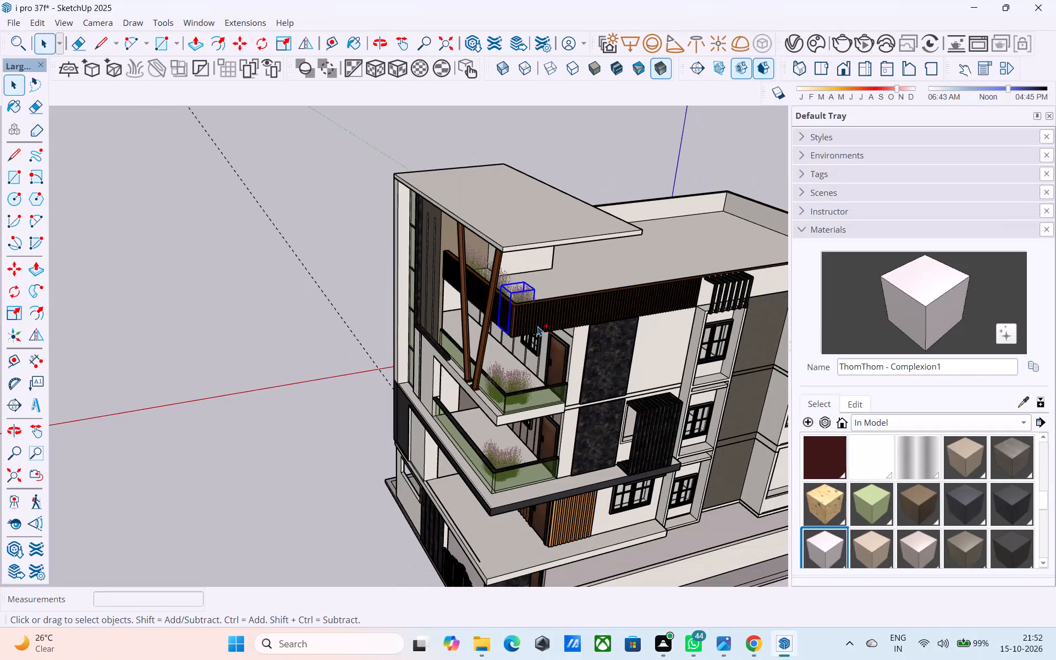
Save the model with the terrace and balcony planting in place.
key(ctrl+s)
middle_click(535, 325)
click(479, 410)
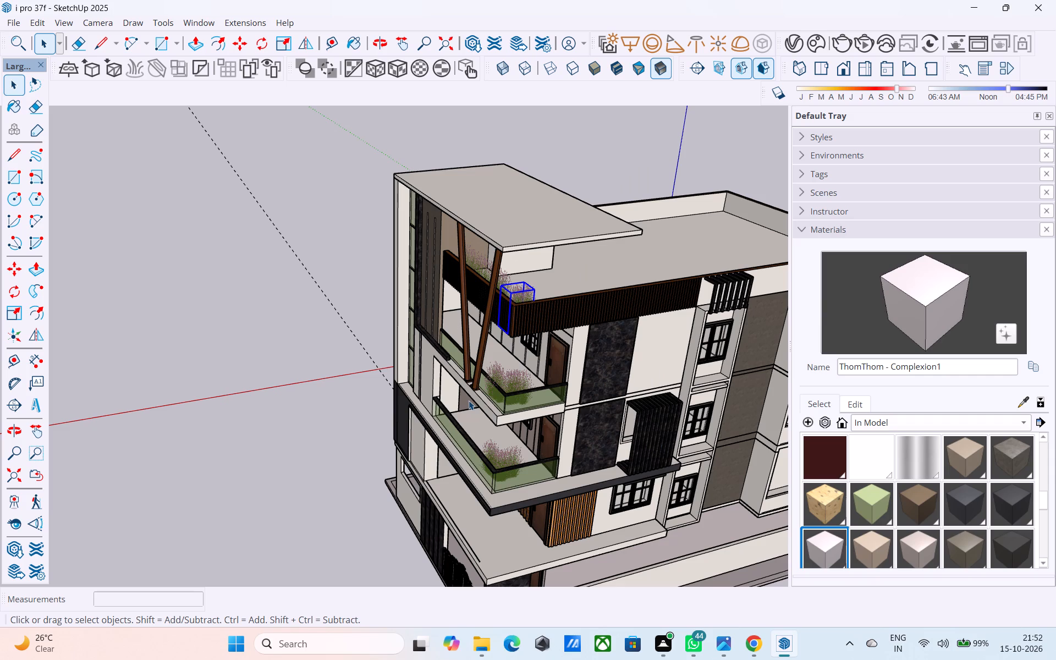
scroll(449, 413, down, 4)
middle_drag(398, 395, 585, 336)
click(623, 252)
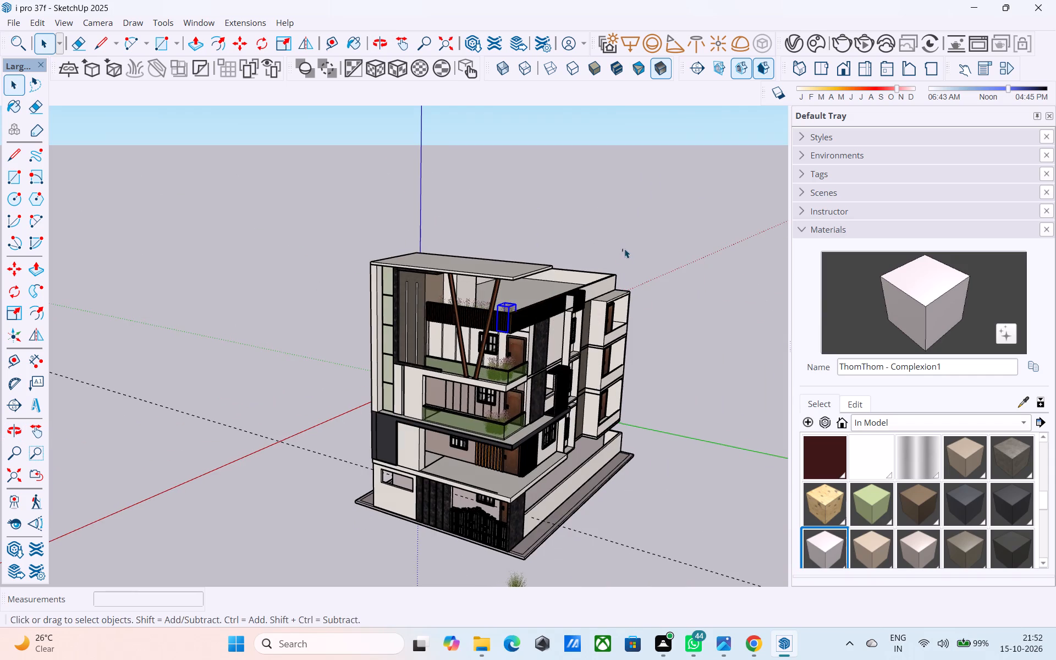
middle_drag(441, 333, 508, 285)
scroll(489, 287, up, 3)
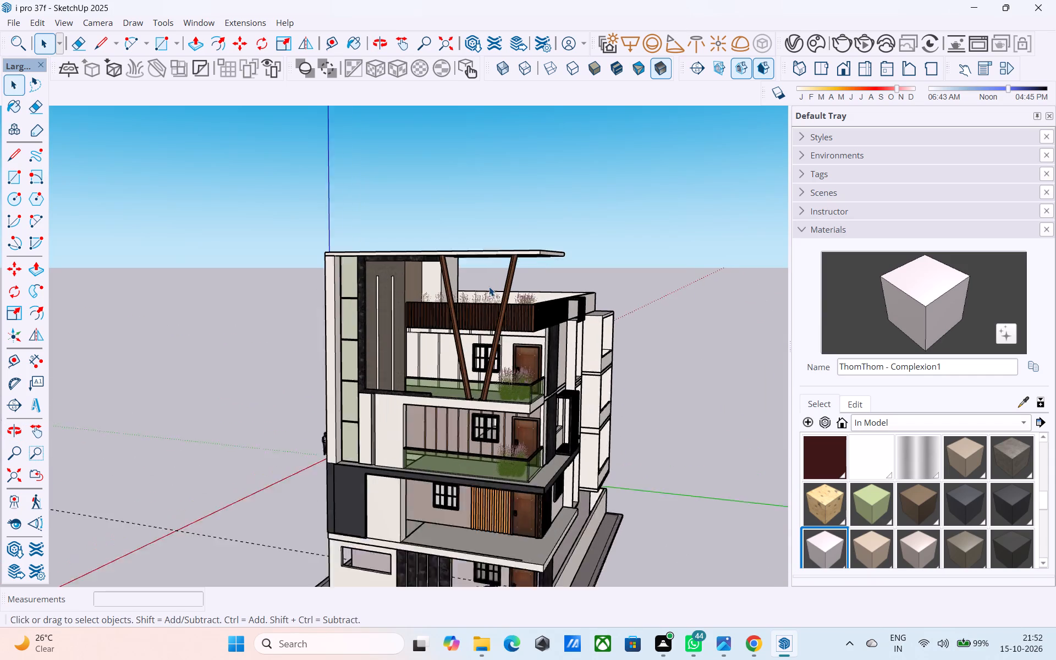
scroll(489, 287, up, 1)
middle_drag(476, 302, 475, 259)
scroll(456, 250, down, 5)
middle_drag(469, 309, 514, 353)
scroll(519, 359, up, 5)
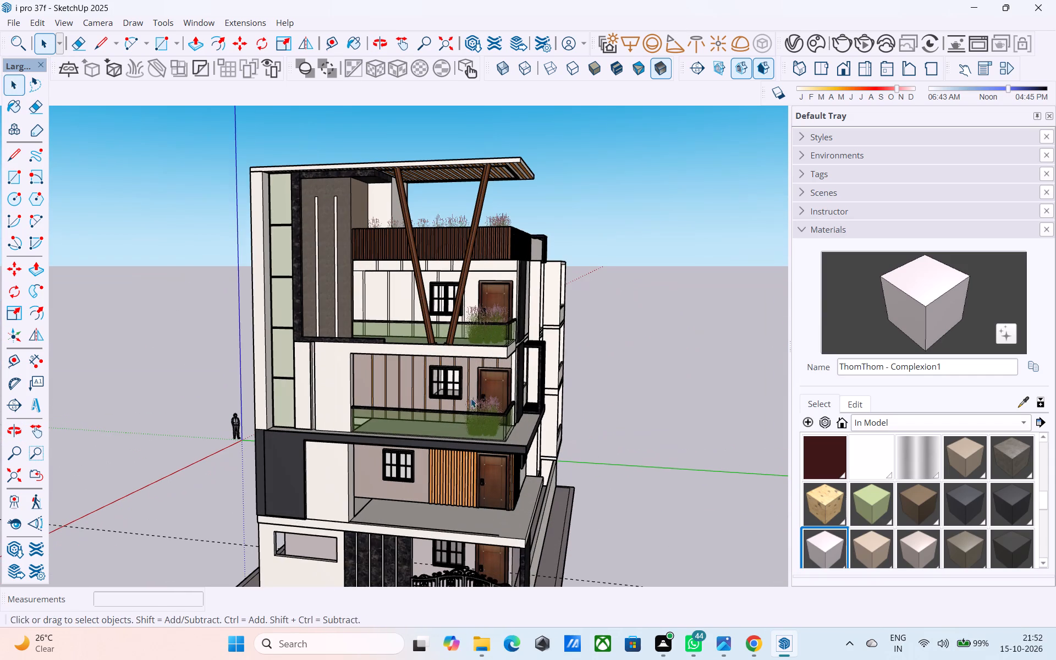
key(ctrl+s)
Delete the leftover grass clump standing on the ground beside the house.
scroll(477, 394, down, 4)
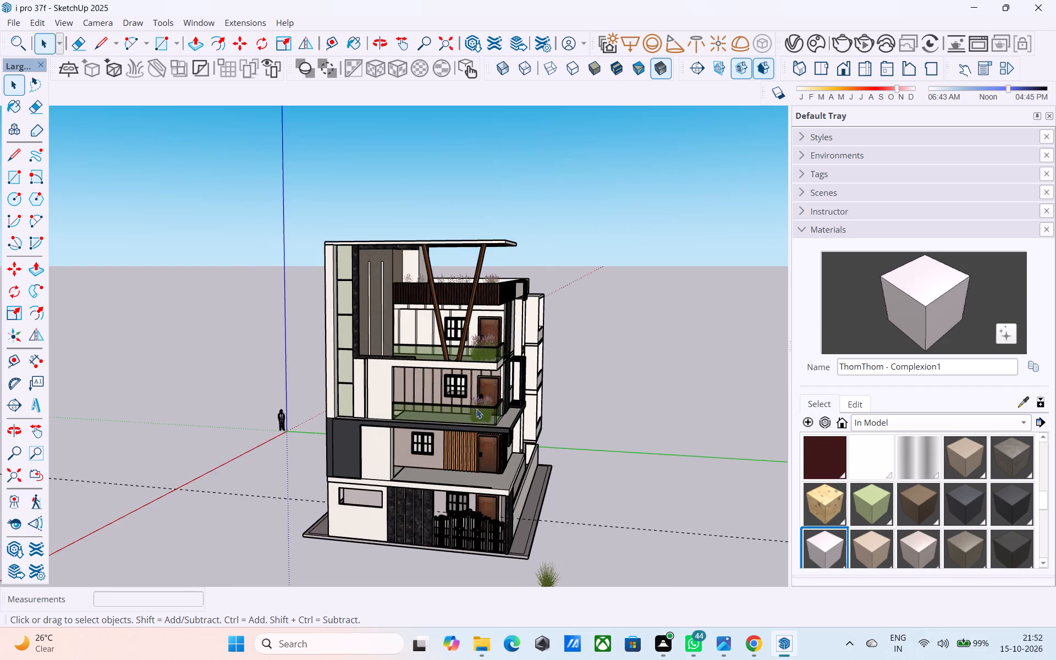
middle_drag(509, 547, 611, 482)
scroll(613, 398, down, 5)
middle_drag(651, 520, 662, 546)
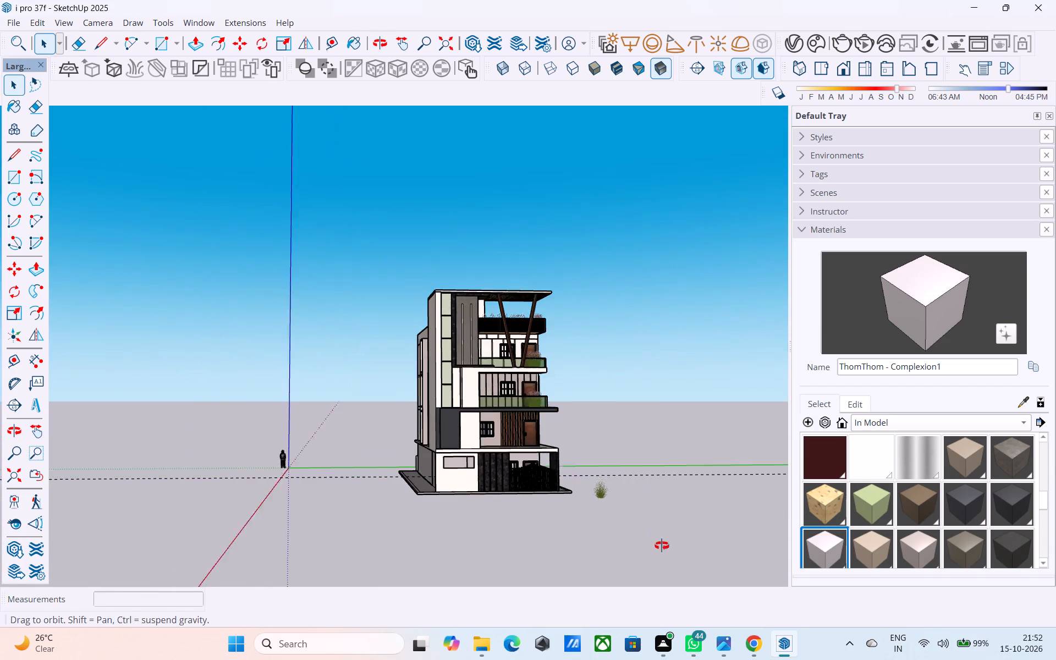
middle_drag(662, 546, 662, 547)
drag(628, 531, 595, 481)
key(Delete)
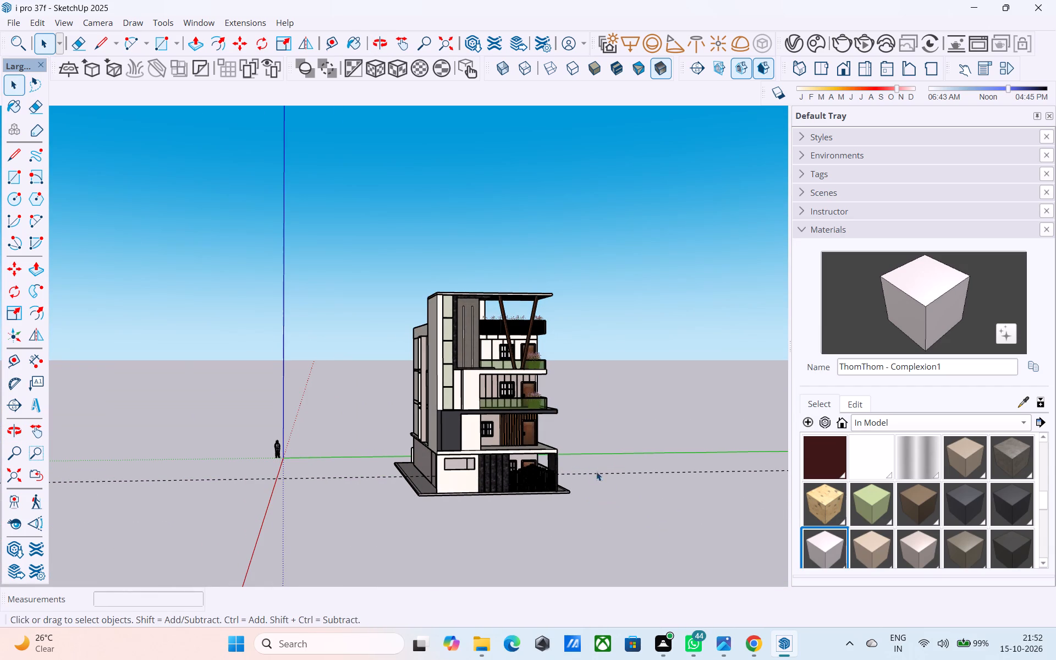
Erase the dashed guide line crossing the ground in front of the house, inside the house group that contains it.
middle_drag(593, 469, 508, 493)
scroll(481, 492, up, 4)
double_click(442, 479)
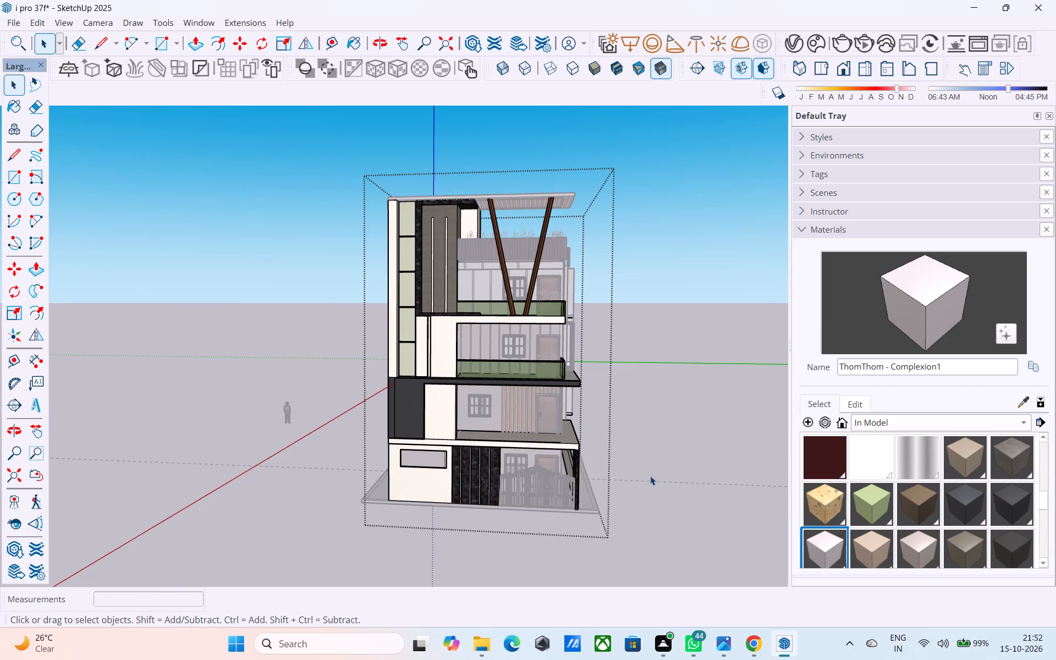
click(650, 476)
click(645, 482)
scroll(645, 482, up, 4)
double_click(645, 482)
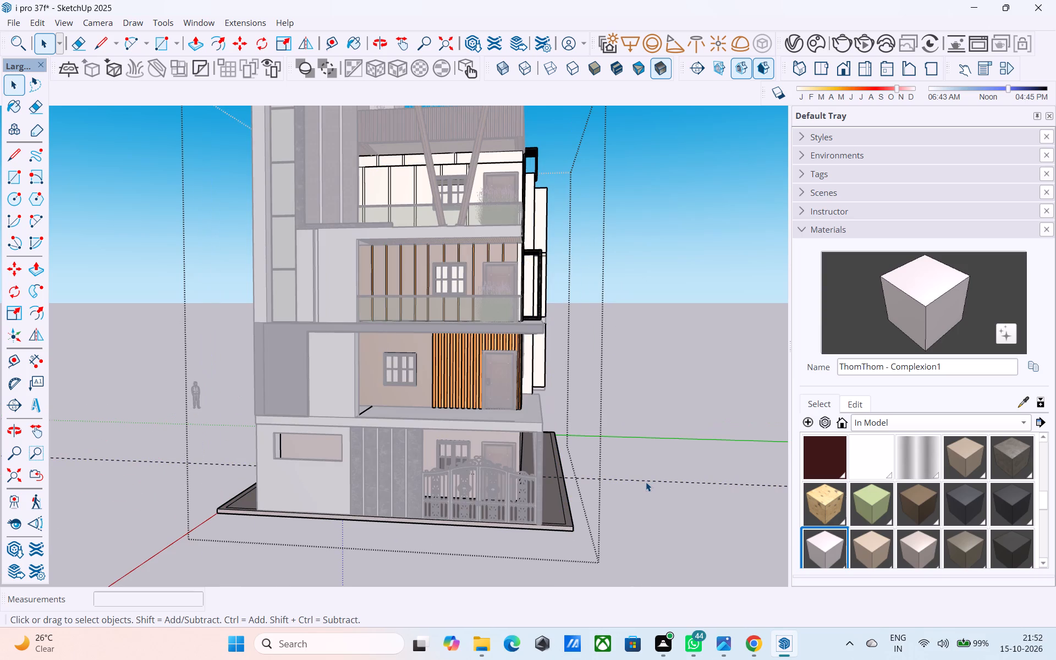
key(e)
click(646, 482)
key(space)
click(644, 482)
scroll(644, 481, down, 3)
Save the model, purging its unused items.
key(ctrl+s)
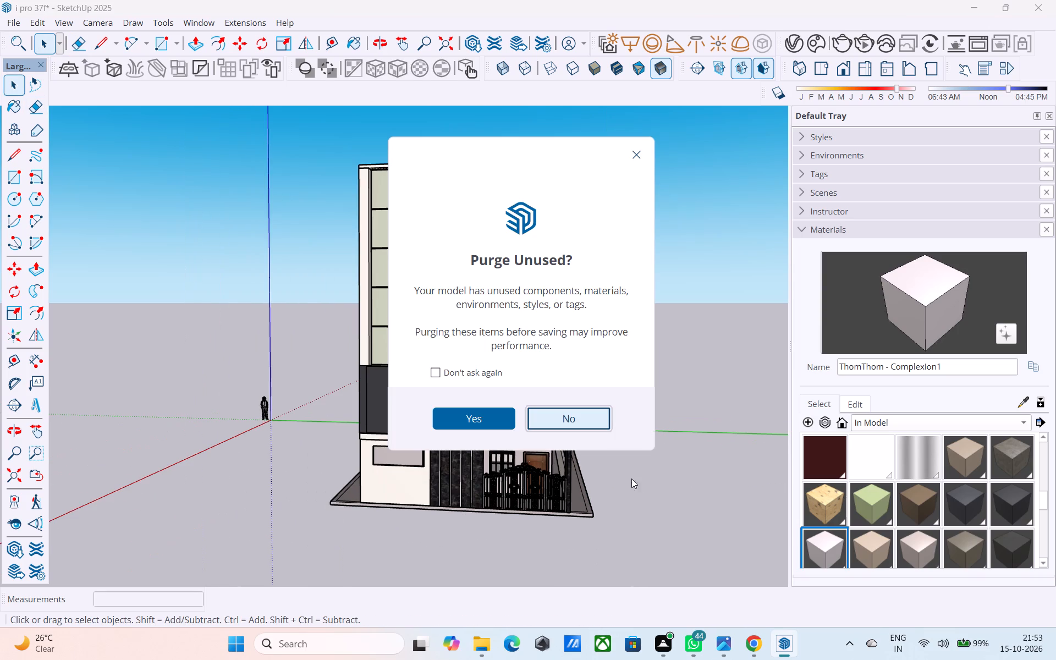
click(464, 422)
key(ctrl+s)
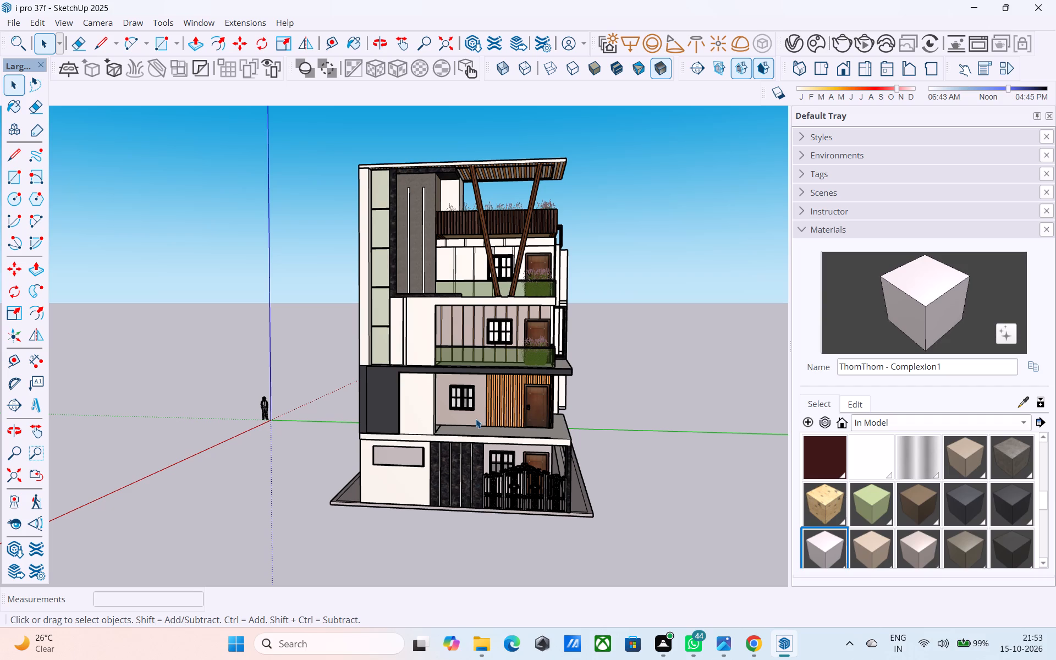
Copy the roof terrace's corner grass clump about 1' 9" along the slatted front parapet and add closely spaced copies beside it.
scroll(468, 329, down, 1)
middle_drag(466, 324, 444, 410)
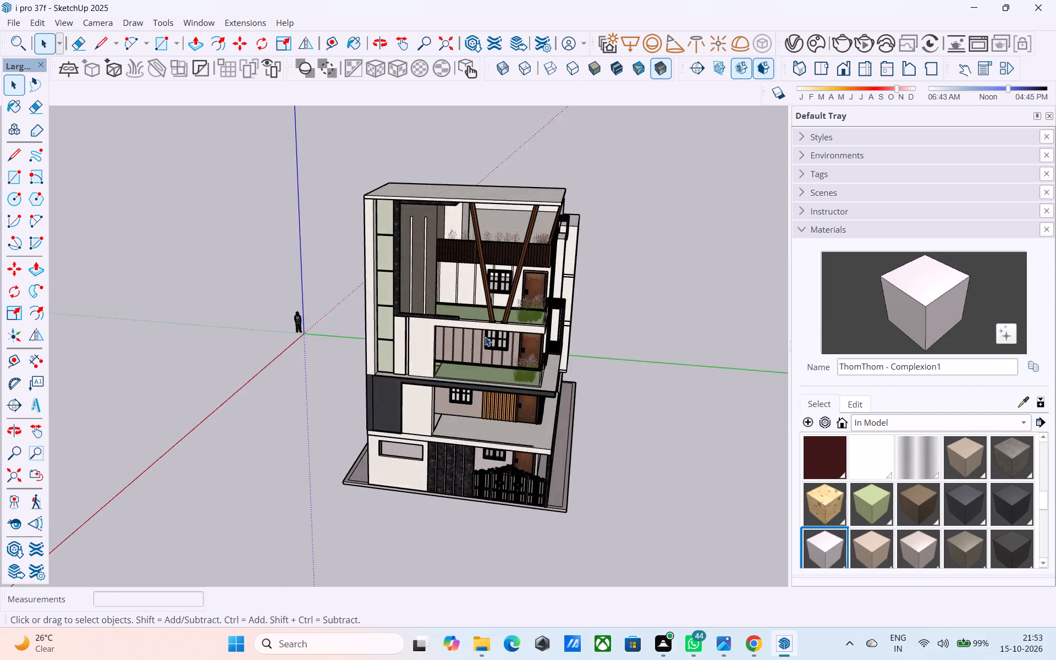
scroll(524, 290, up, 7)
middle_drag(553, 254, 482, 254)
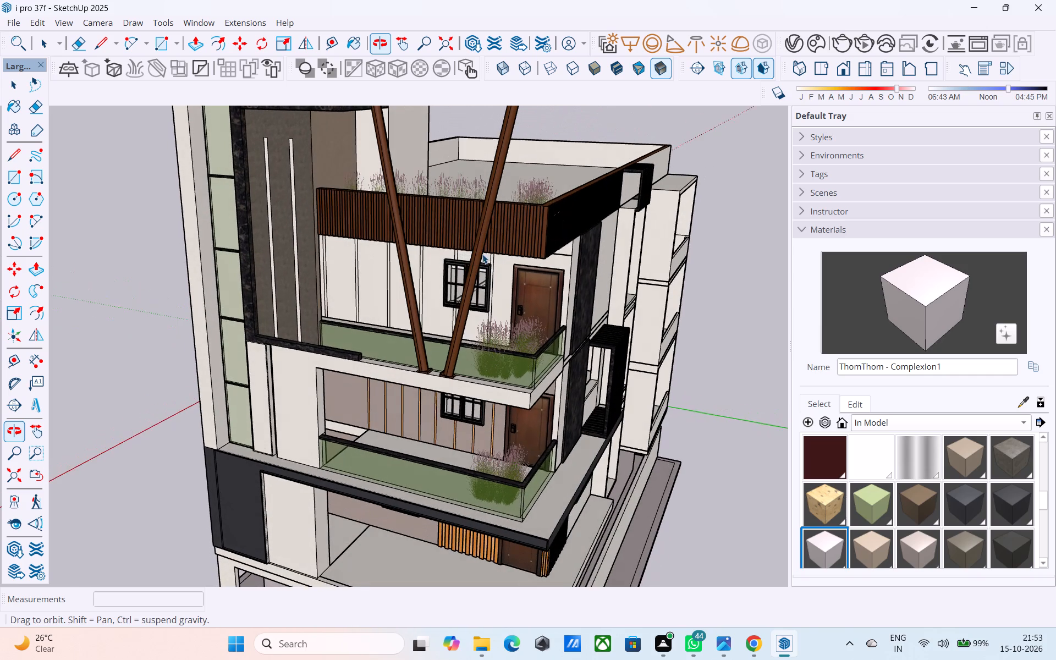
middle_drag(482, 254, 483, 255)
click(533, 194)
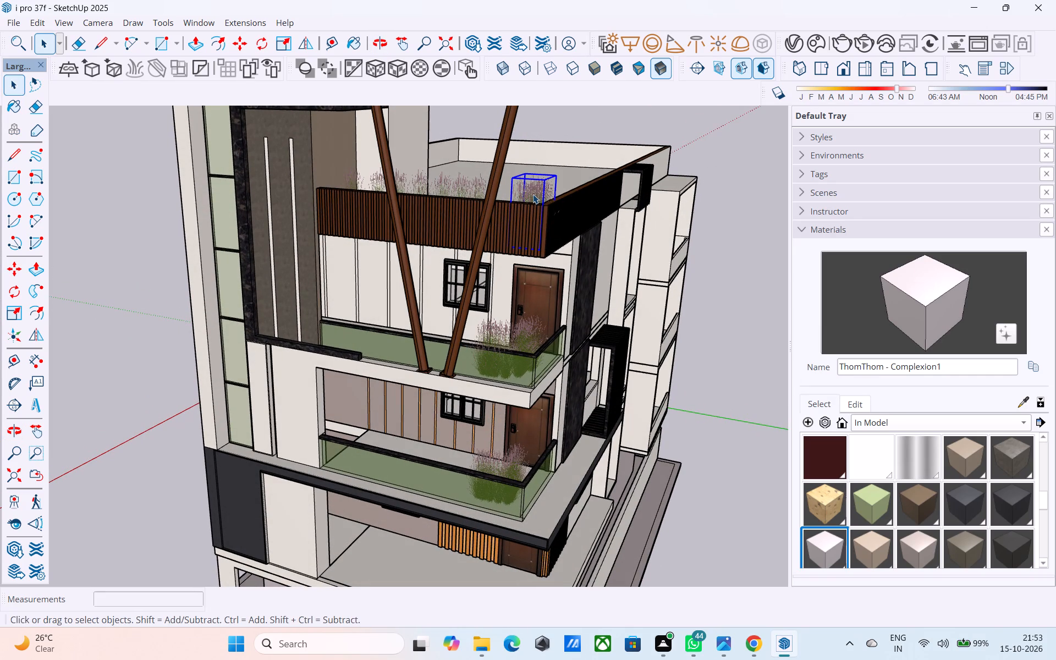
key(m)
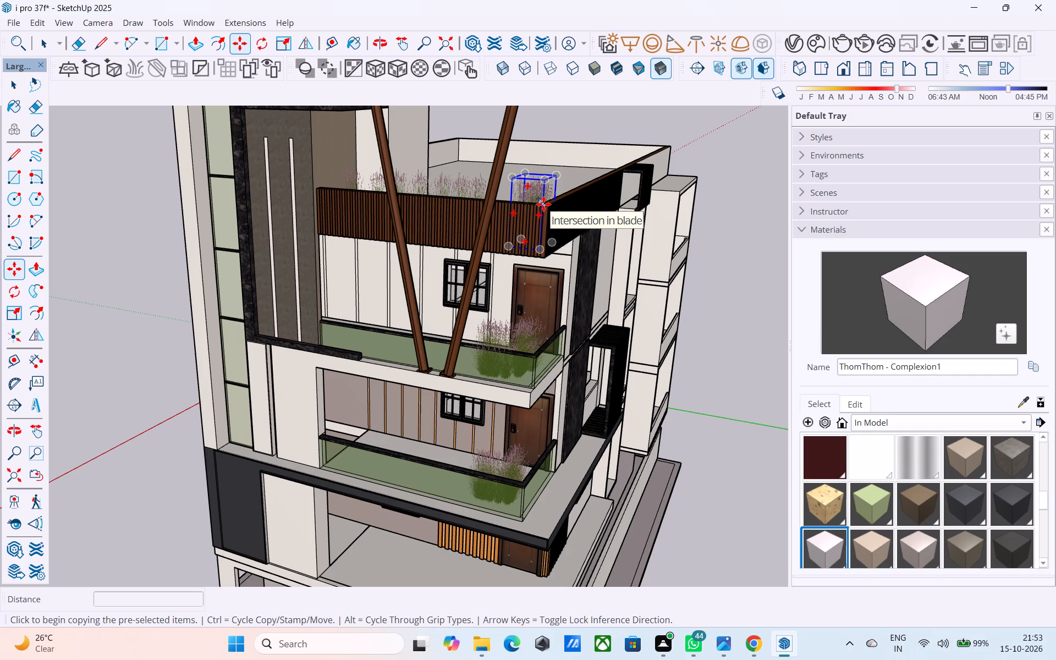
click(556, 245)
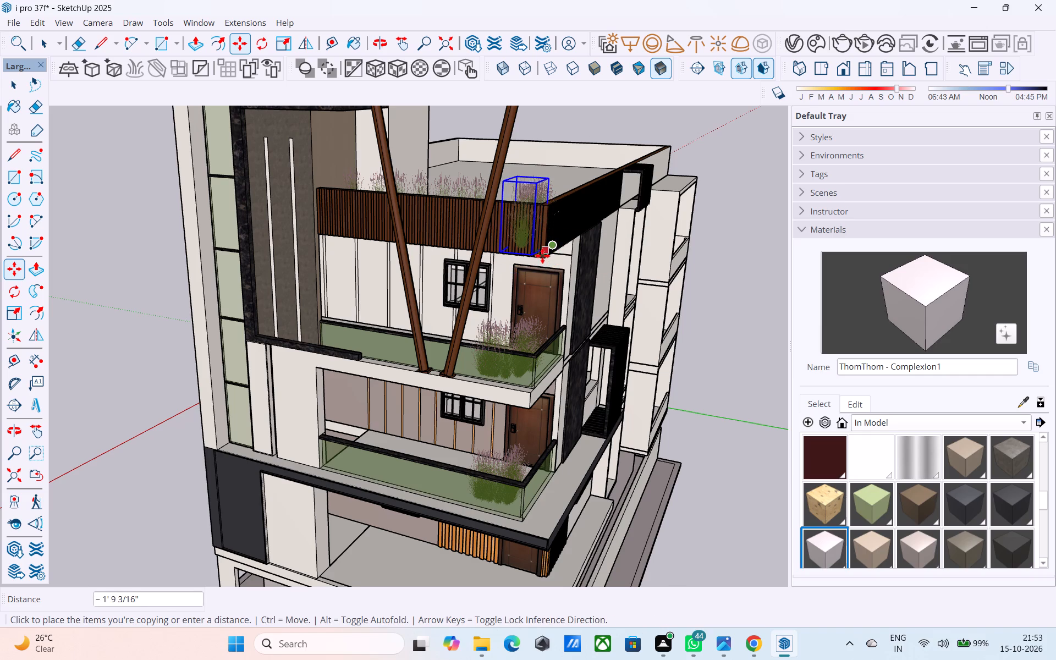
click(541, 257)
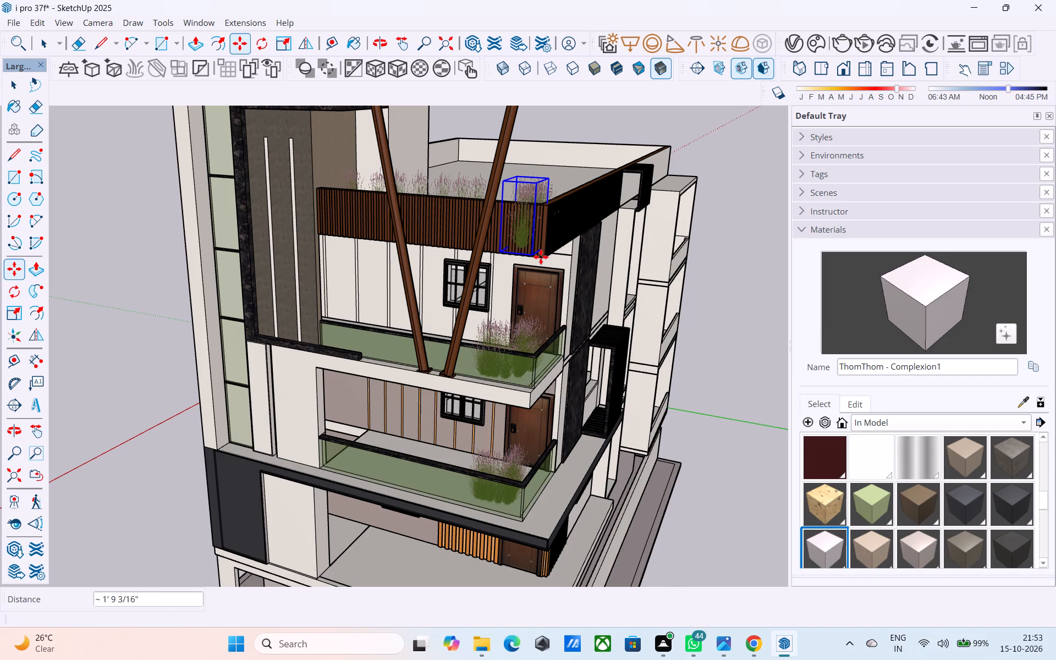
scroll(541, 258, up, 3)
click(543, 253)
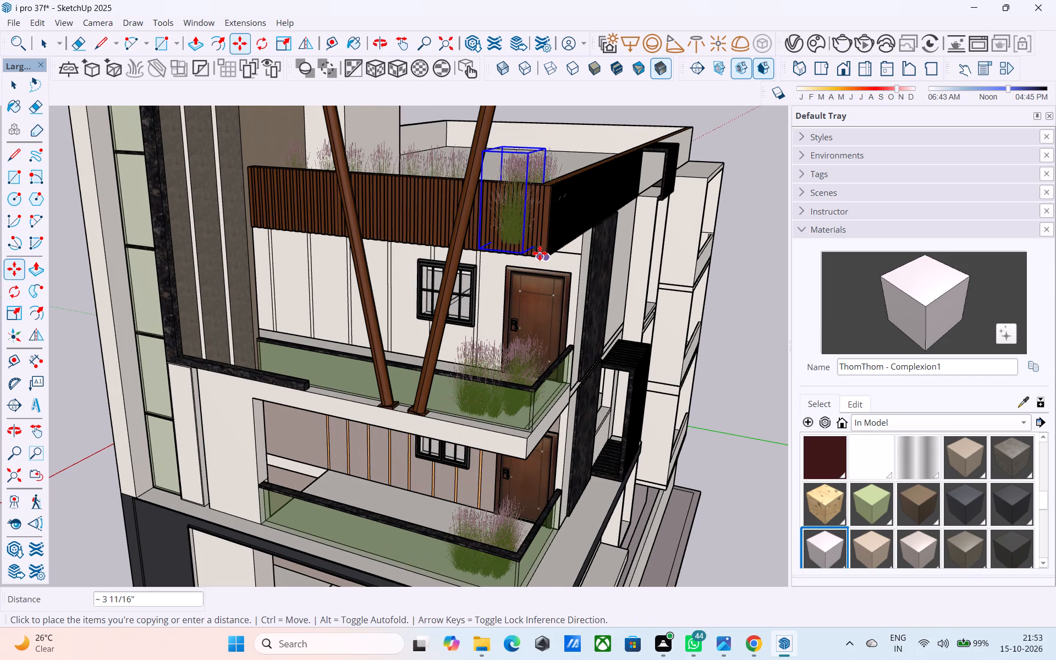
click(537, 254)
click(529, 252)
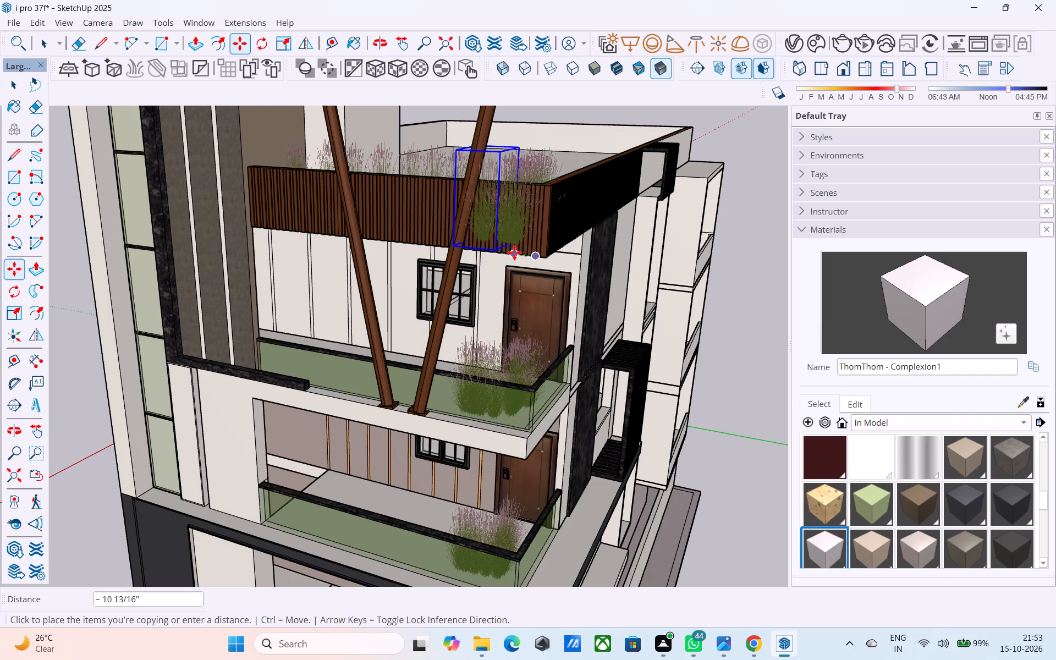
click(514, 252)
key(space)
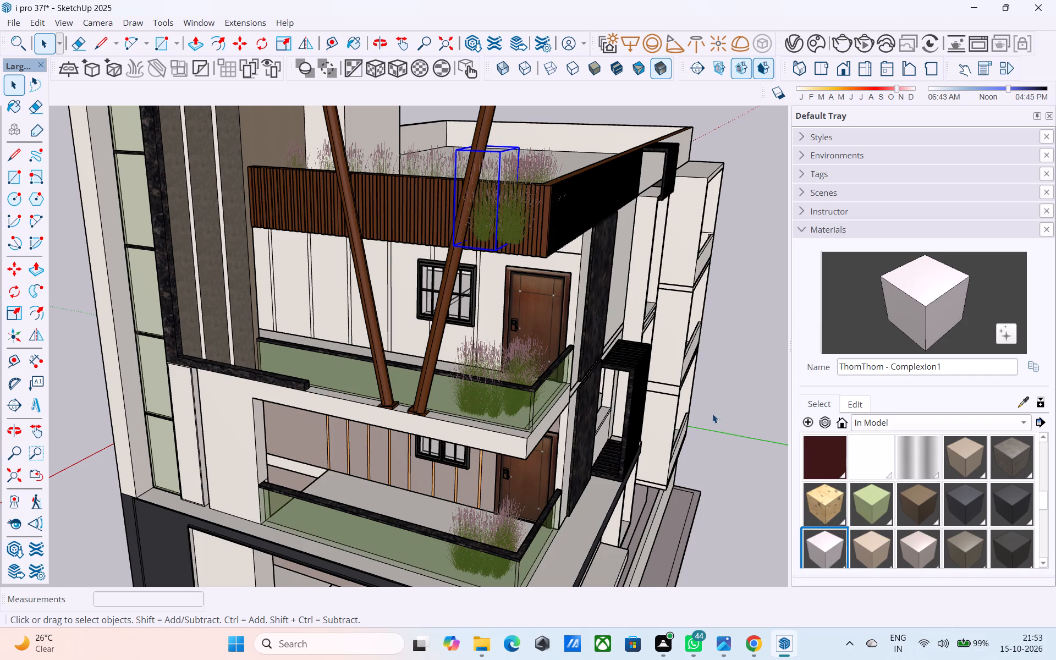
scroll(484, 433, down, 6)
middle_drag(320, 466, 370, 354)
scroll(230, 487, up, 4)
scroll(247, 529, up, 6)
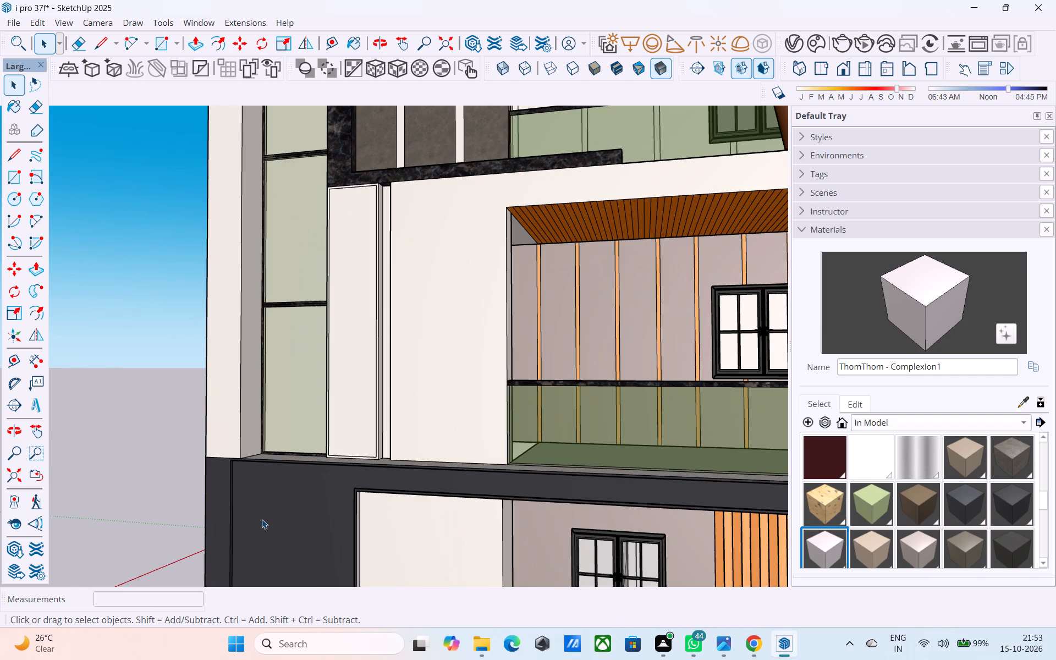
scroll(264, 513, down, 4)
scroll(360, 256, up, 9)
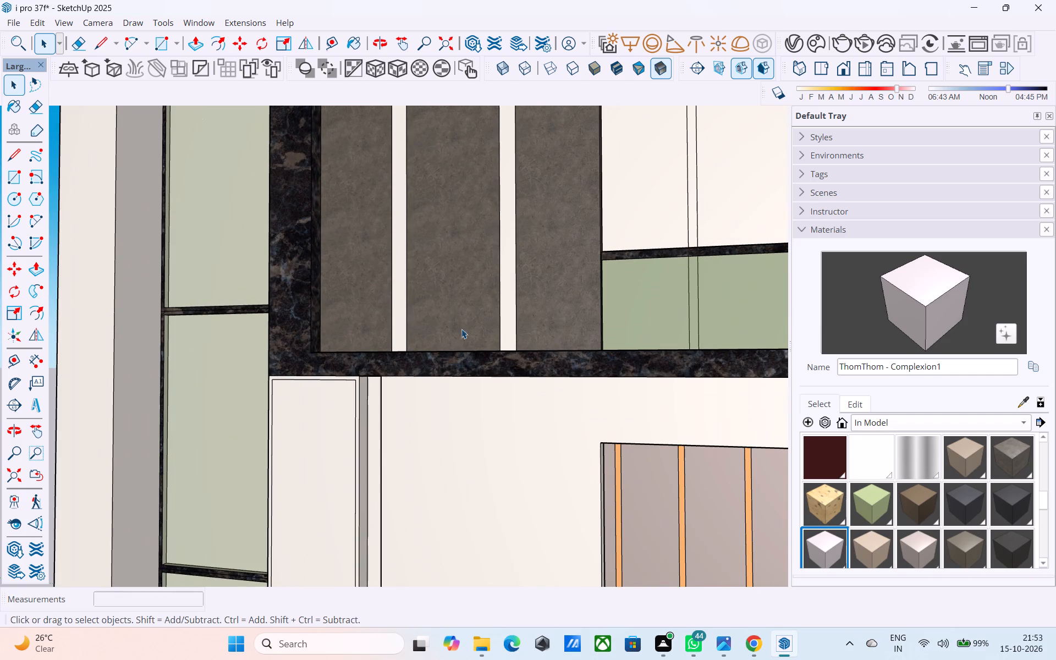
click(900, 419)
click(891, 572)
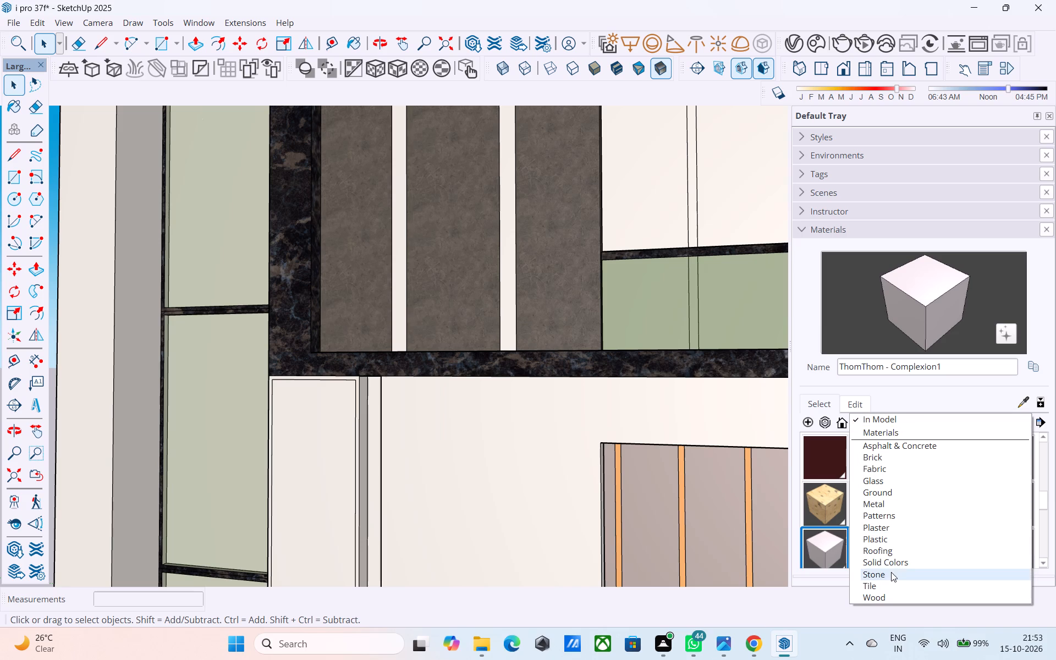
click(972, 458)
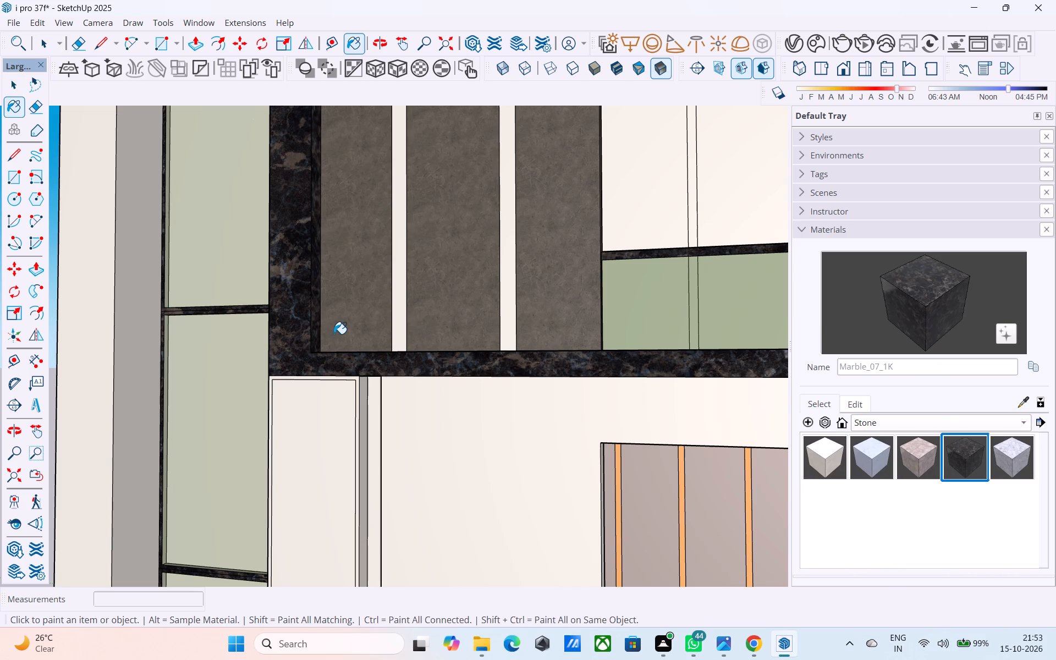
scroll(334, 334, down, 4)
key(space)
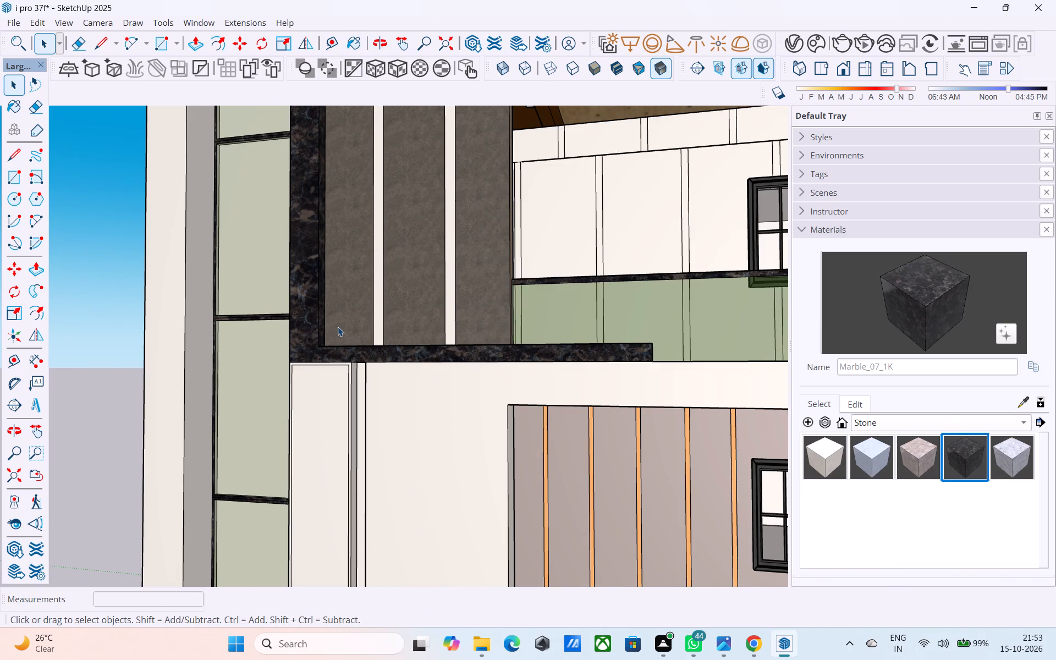
Examine the front facade, roof terrace and balcony planting from several angles.
scroll(338, 327, down, 3)
middle_drag(338, 327, 323, 358)
scroll(323, 358, down, 7)
middle_drag(389, 392, 456, 405)
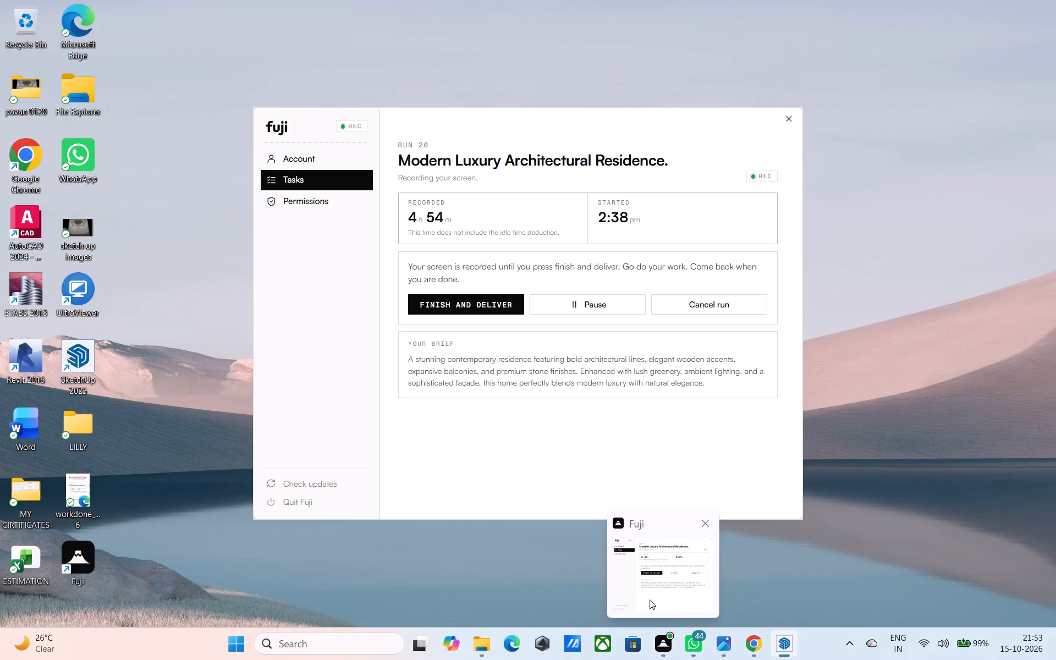
middle_drag(706, 369, 681, 362)
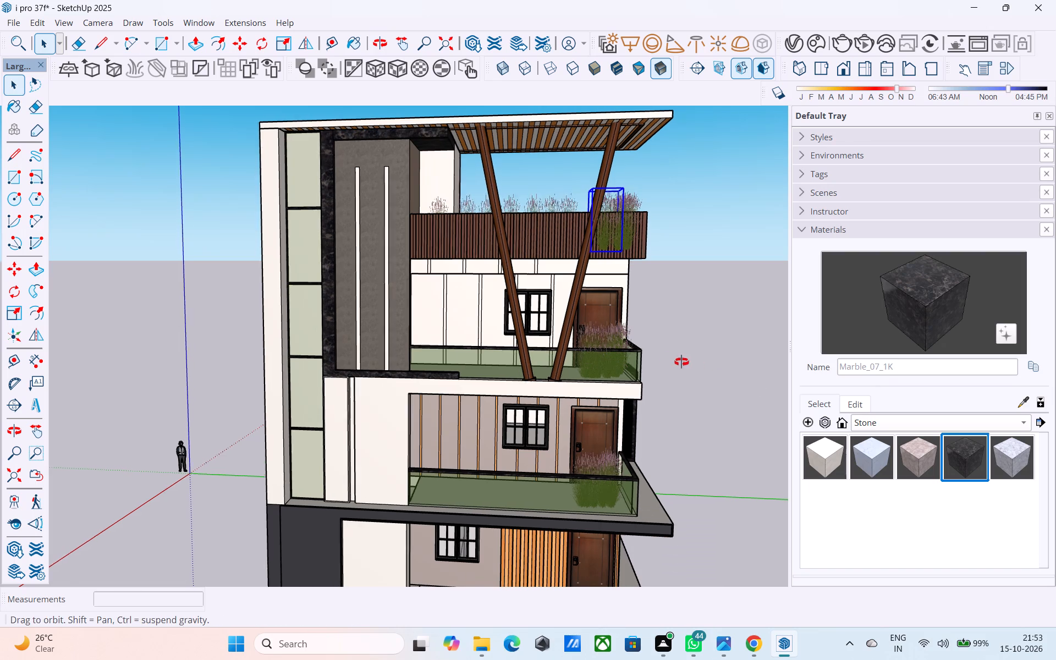
middle_drag(681, 362, 612, 355)
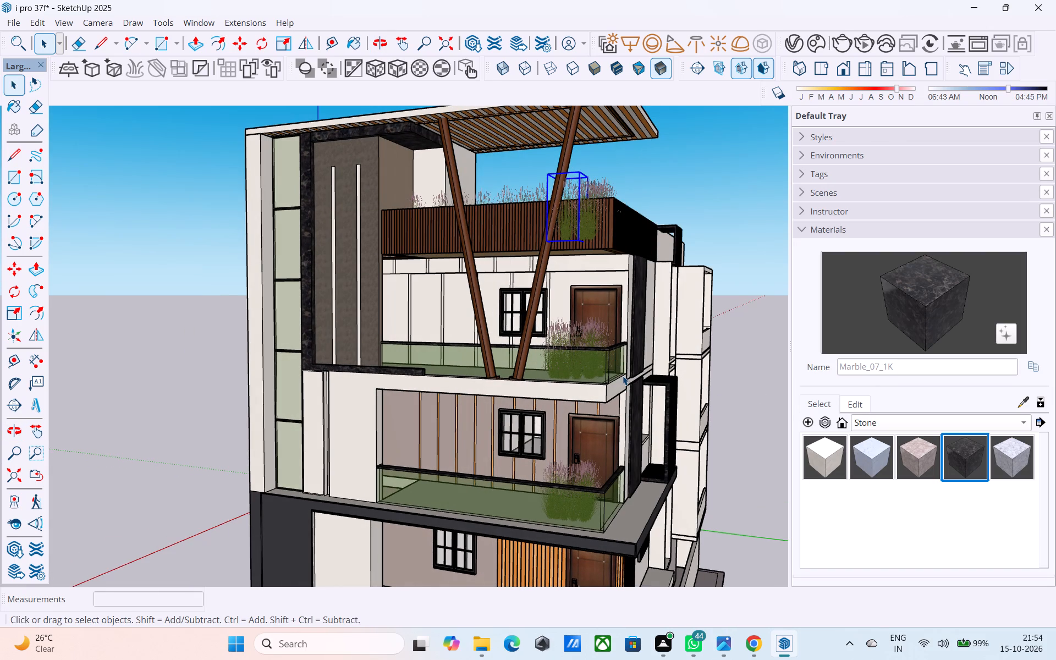
scroll(623, 378, down, 4)
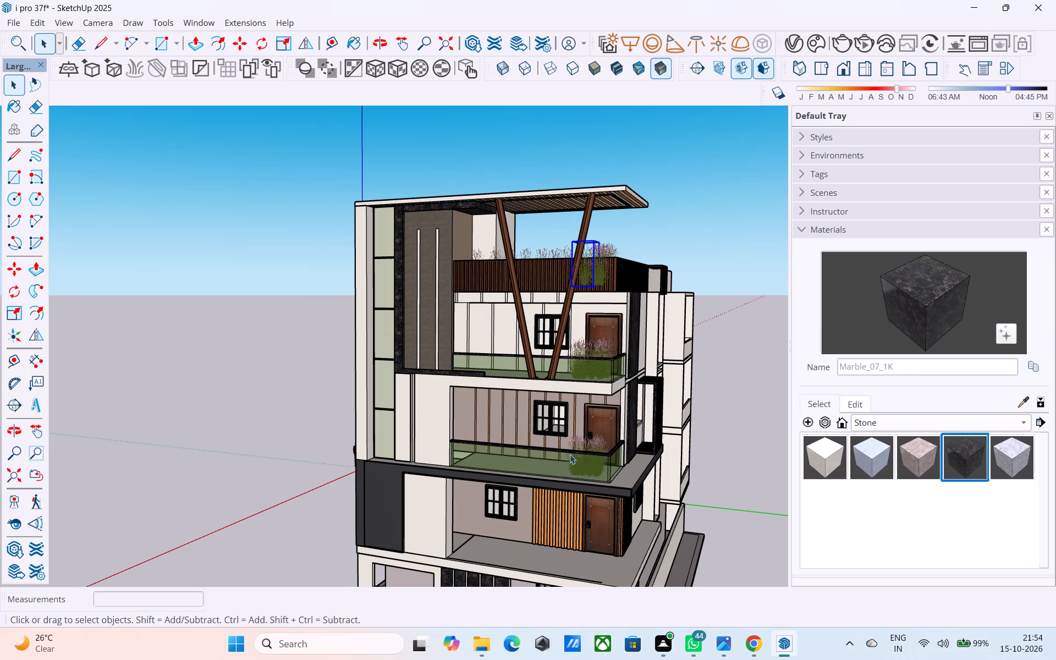
key(space)
click(711, 276)
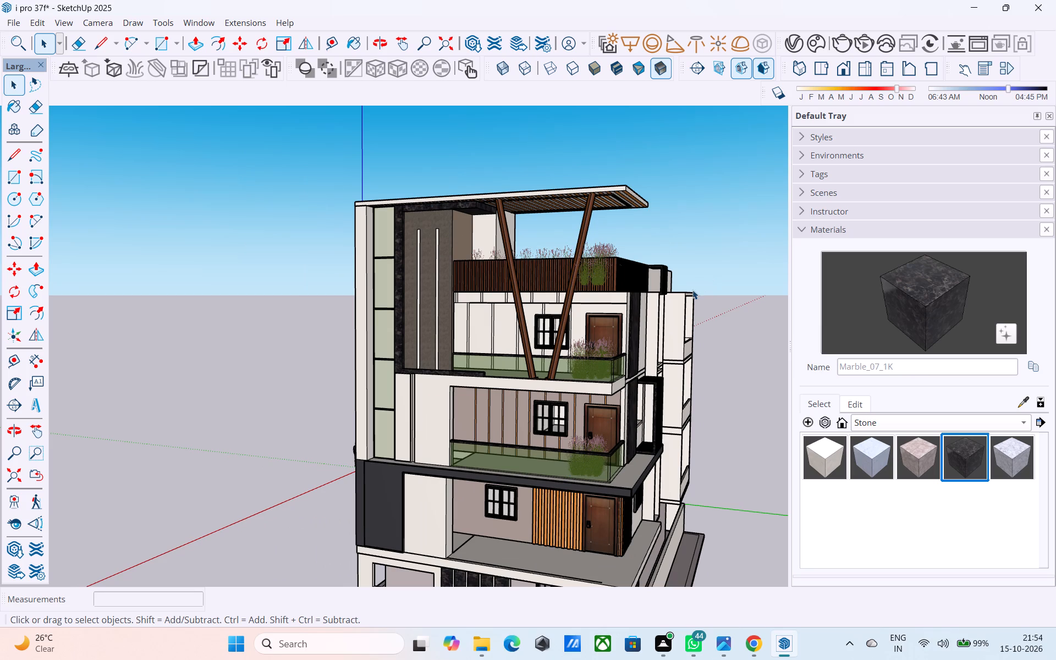
middle_drag(673, 284, 658, 376)
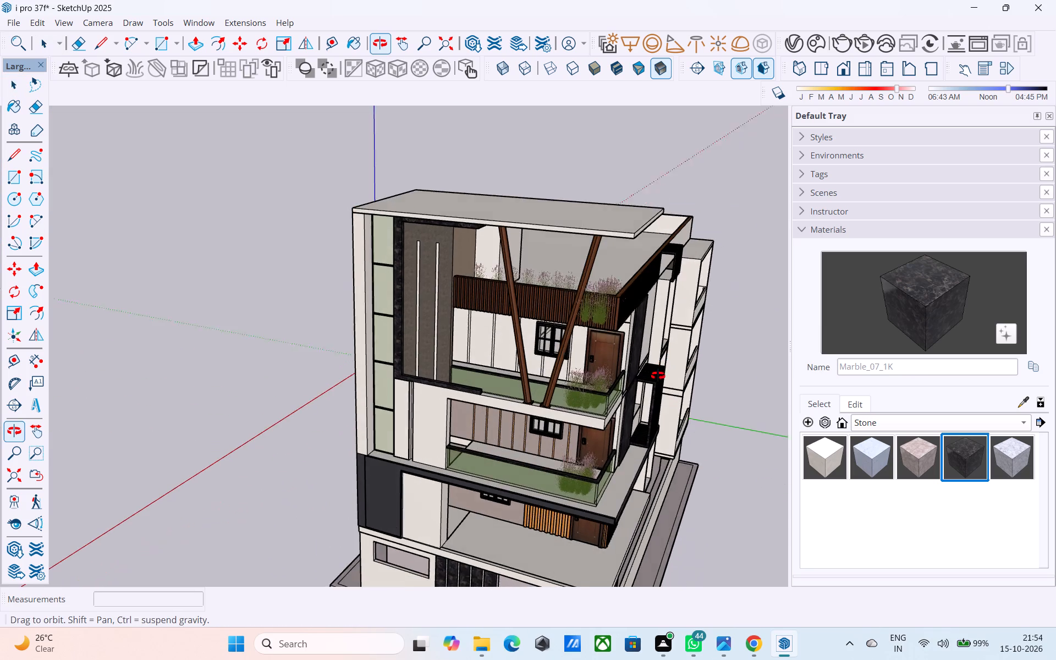
middle_drag(658, 376, 652, 393)
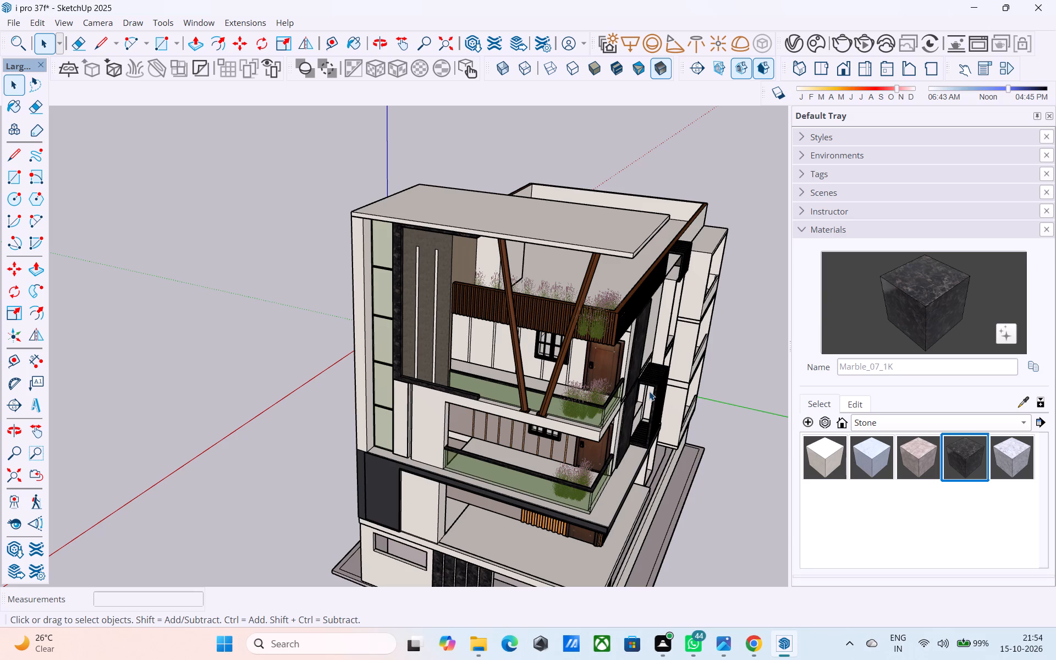
Inside the house group, delete the stray line running along the front of the open first-floor balcony slab.
middle_drag(556, 475, 634, 404)
scroll(634, 404, down, 5)
middle_drag(633, 493, 447, 468)
scroll(454, 413, down, 4)
middle_drag(491, 466, 316, 540)
scroll(476, 533, up, 4)
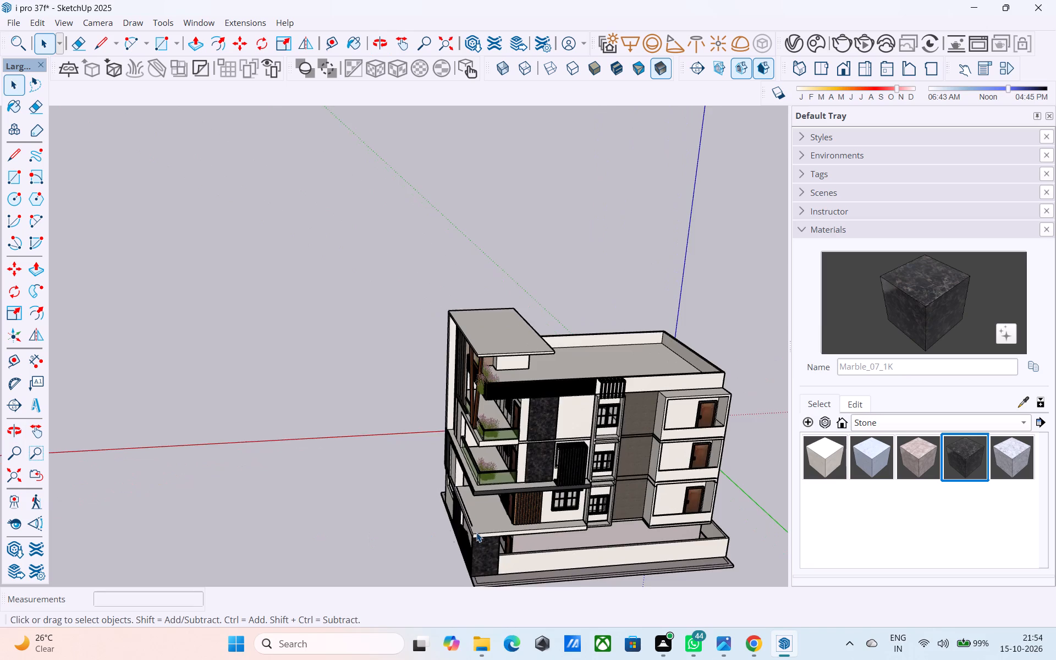
scroll(476, 532, up, 15)
click(465, 508)
scroll(465, 508, up, 4)
double_click(465, 506)
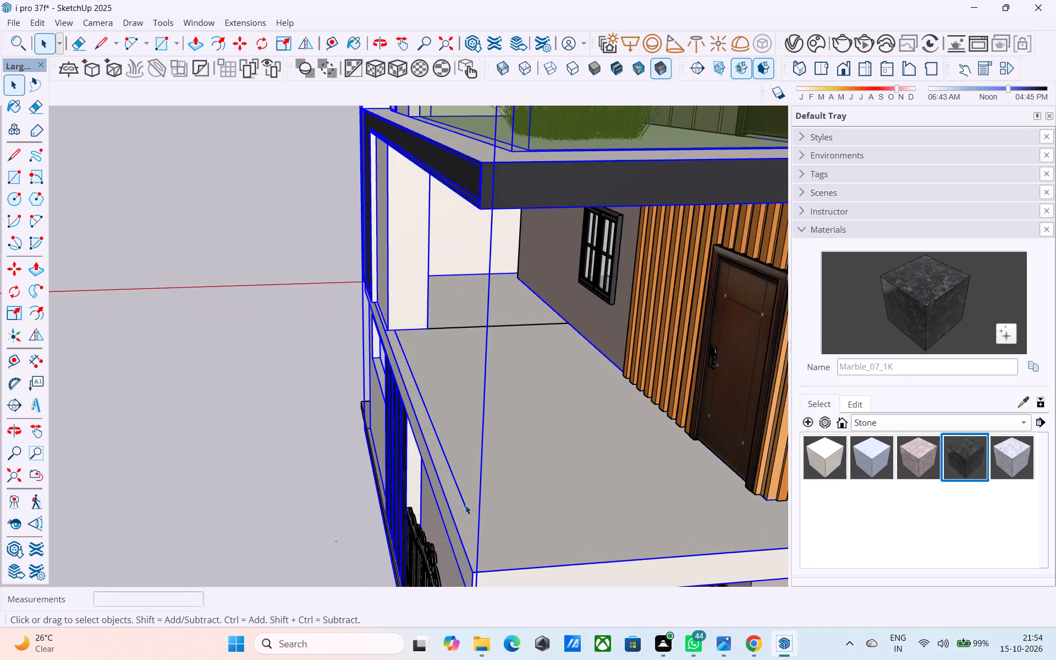
scroll(465, 505, up, 4)
click(465, 505)
key(Delete)
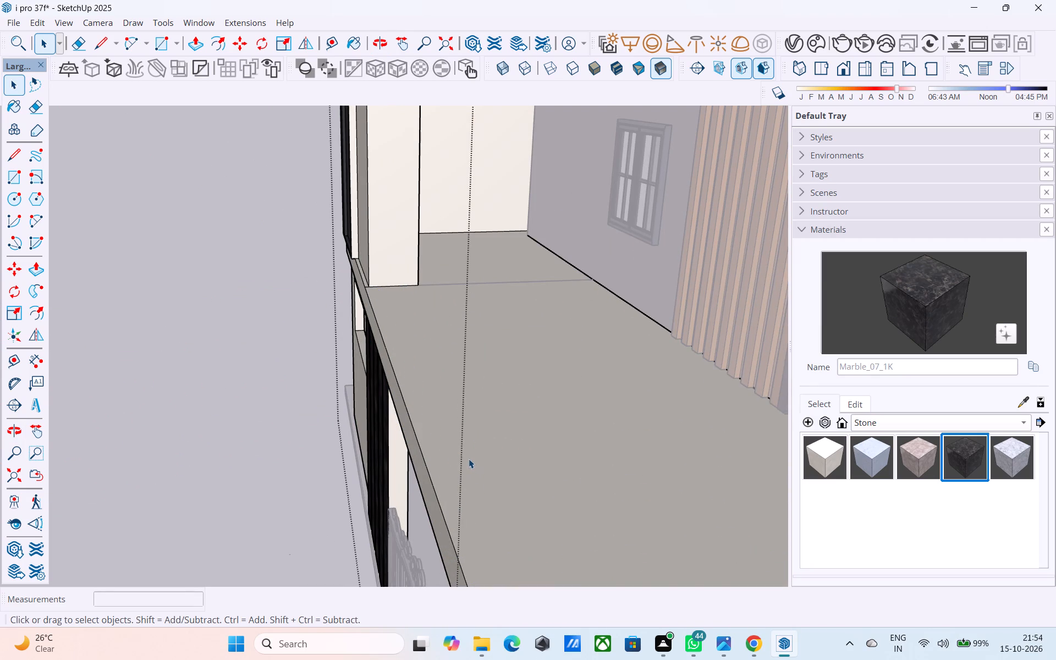
Draw a 9' 9" line across the first-floor balcony slab from the wood-slatted wall beside the door to the front edge.
scroll(469, 460, down, 5)
middle_drag(466, 468, 831, 492)
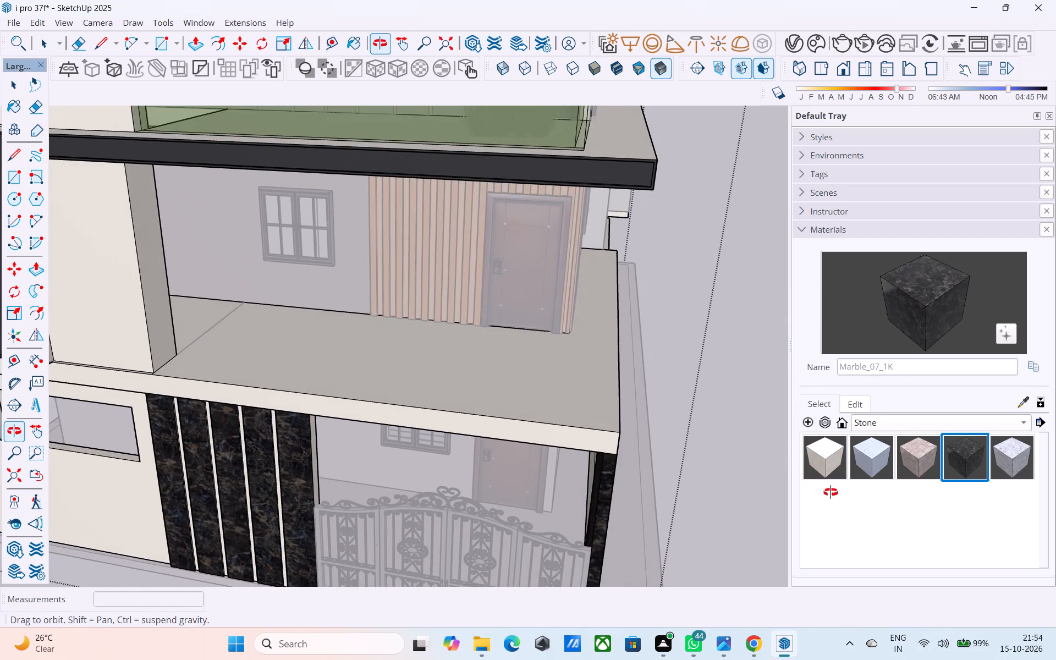
middle_drag(831, 492, 798, 545)
scroll(769, 467, down, 5)
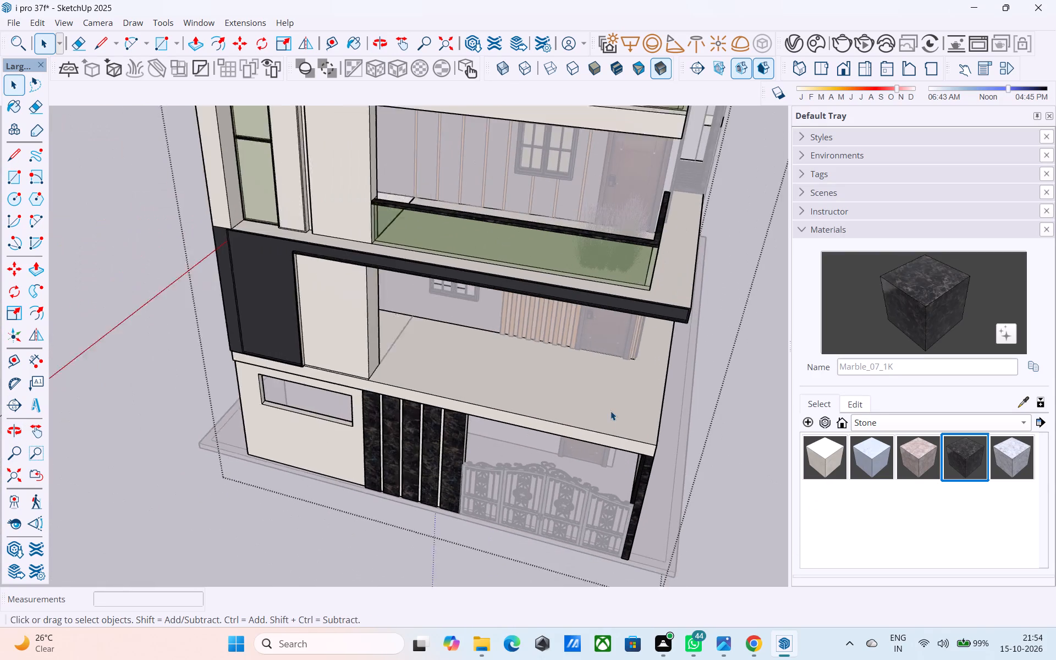
scroll(610, 411, down, 2)
middle_drag(633, 354, 627, 373)
scroll(570, 419, up, 4)
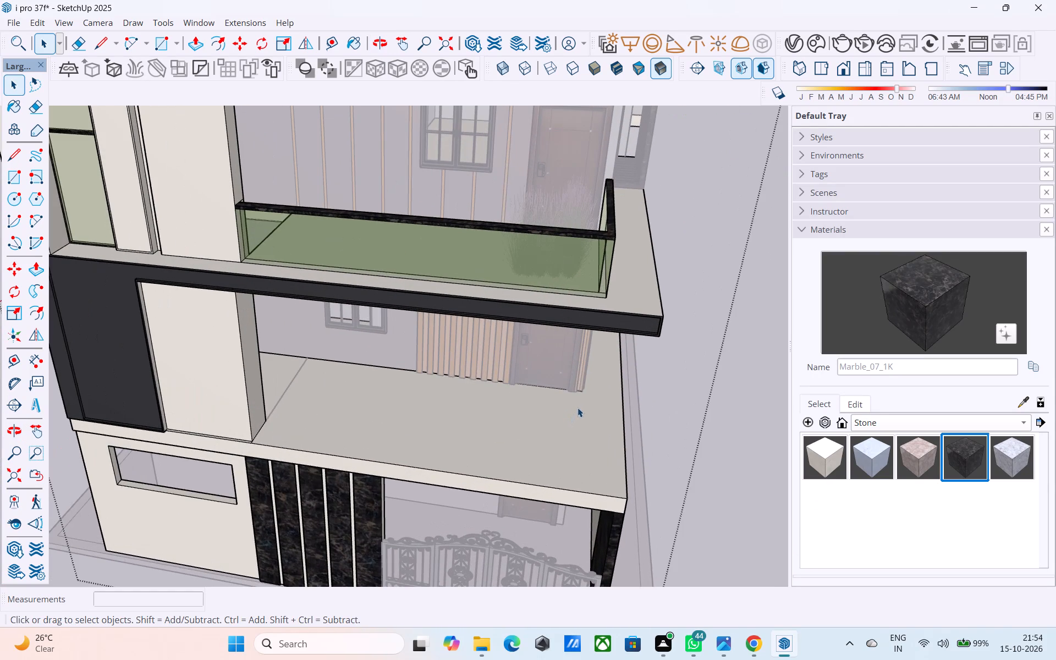
click(576, 414)
key(l)
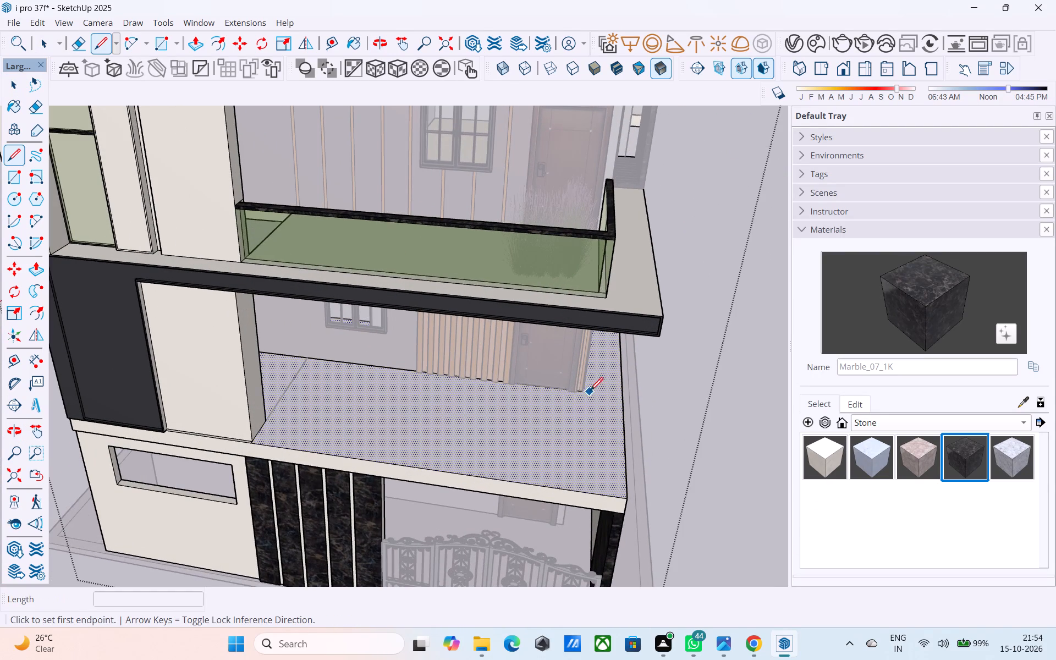
click(586, 387)
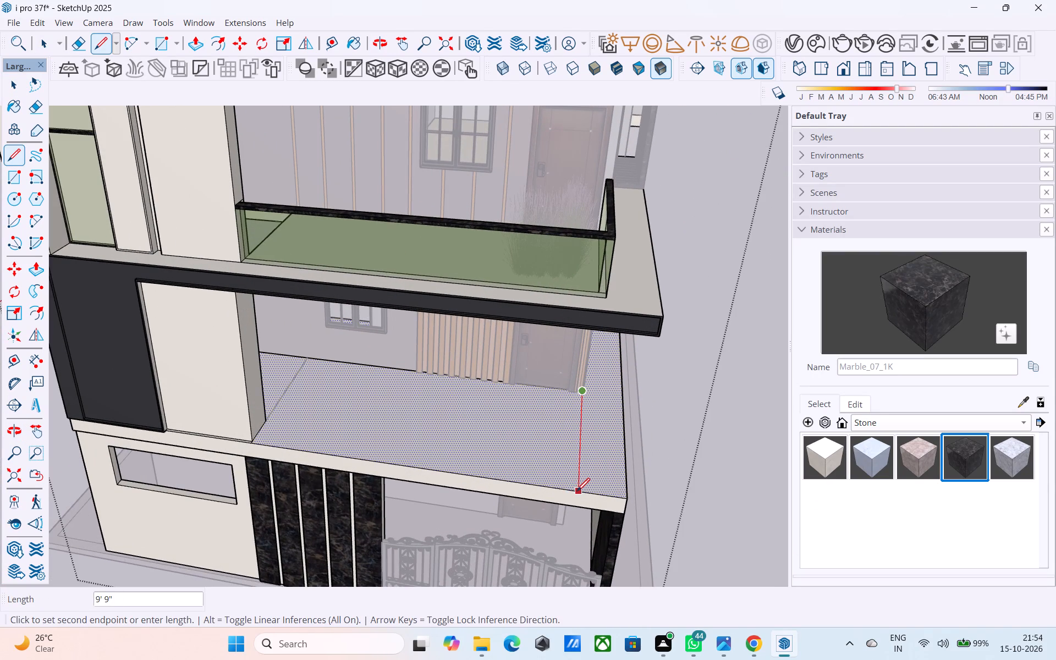
click(577, 492)
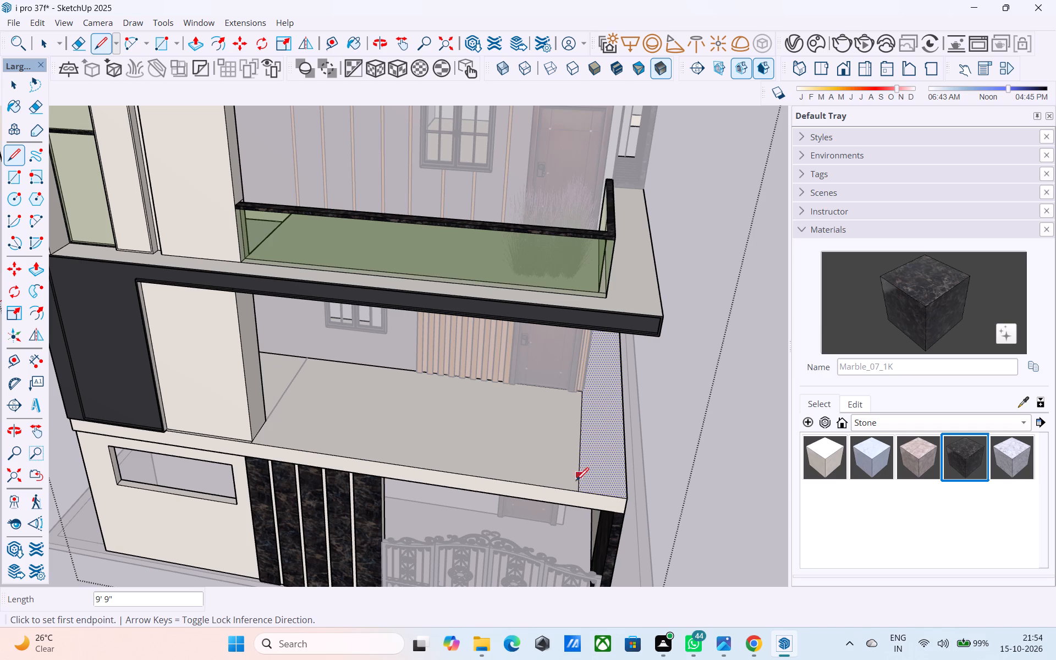
Copy the new line 3" across the slab towards the door side, forming a narrow strip.
key(space)
click(580, 449)
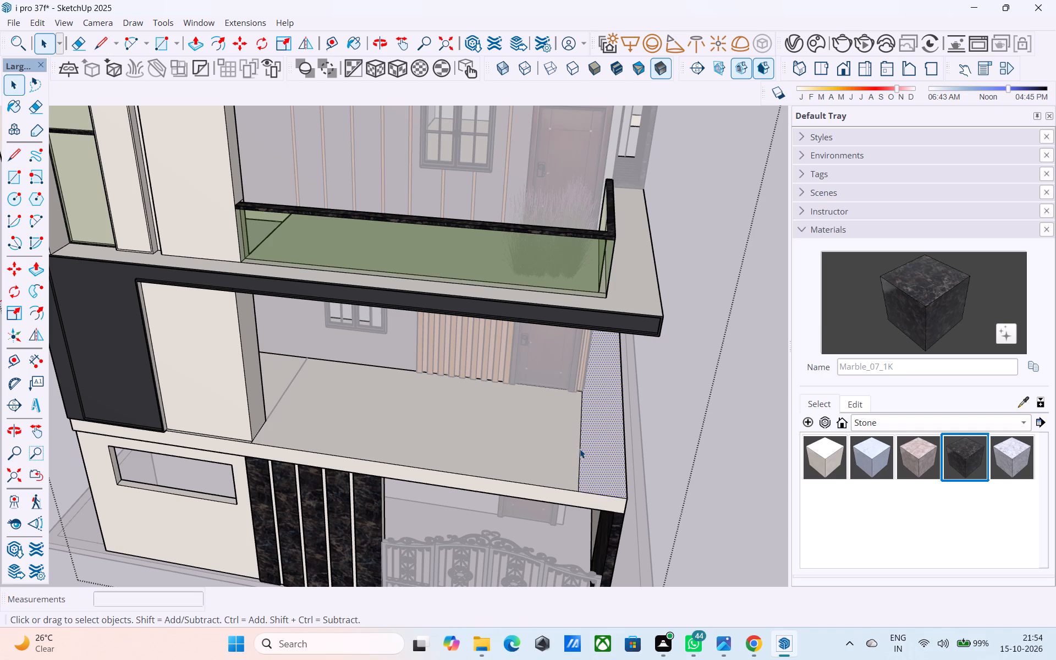
key(m)
click(581, 494)
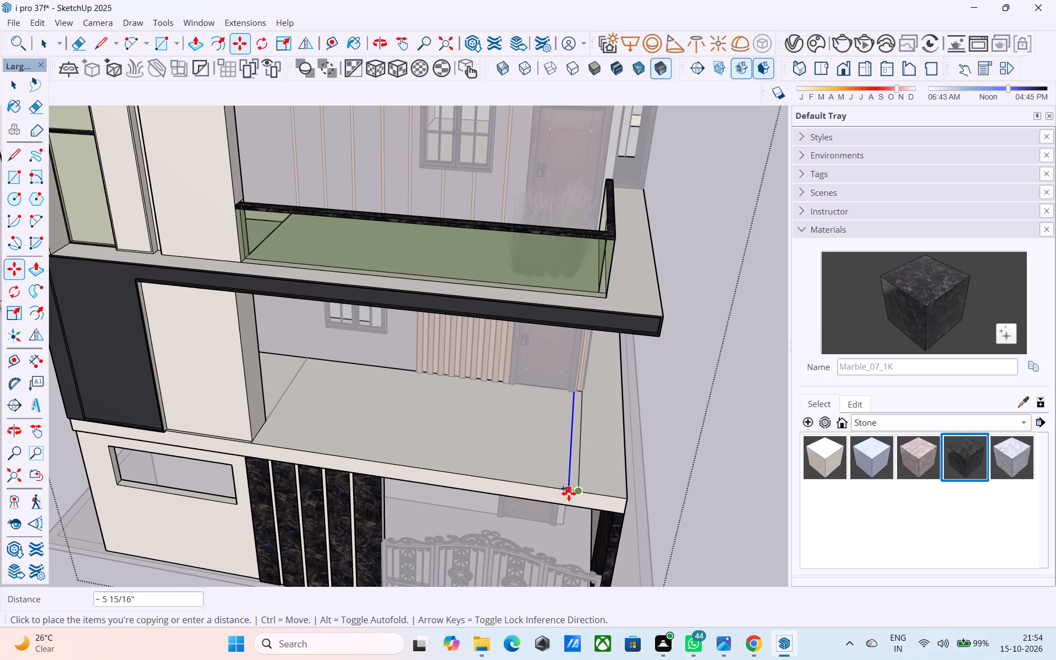
text(3")
key(Return)
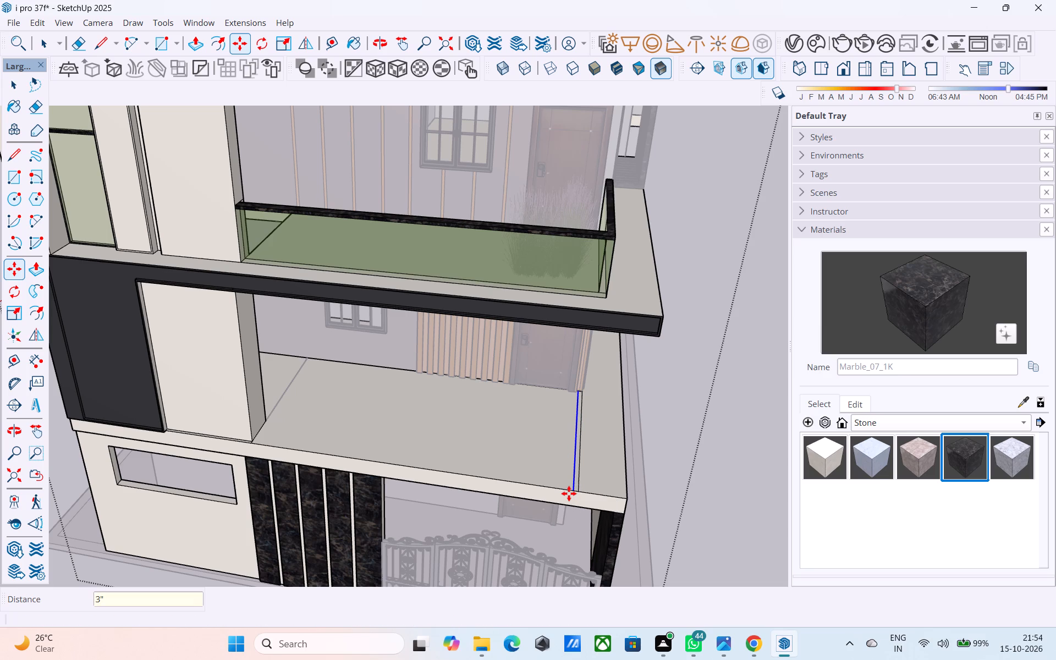
middle_drag(590, 459, 254, 438)
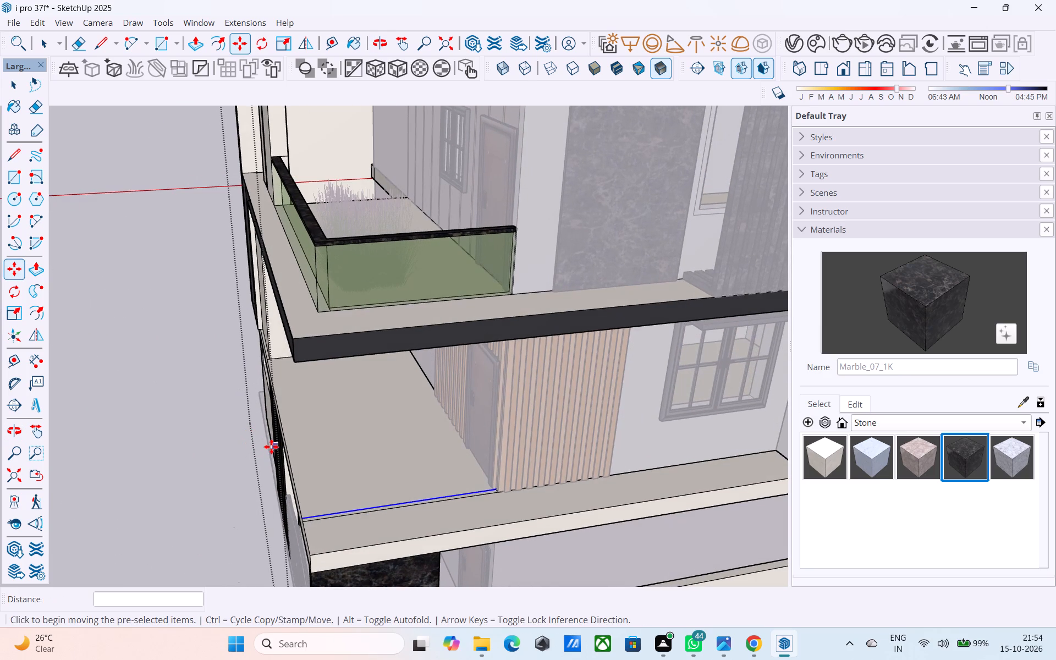
middle_drag(271, 447, 267, 433)
scroll(268, 432, up, 5)
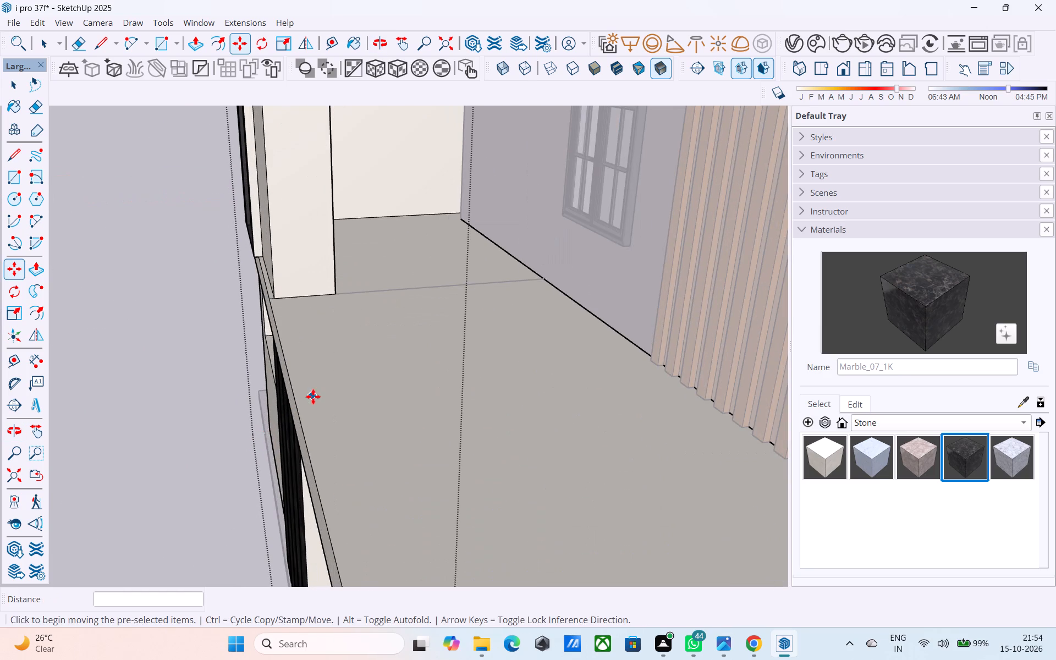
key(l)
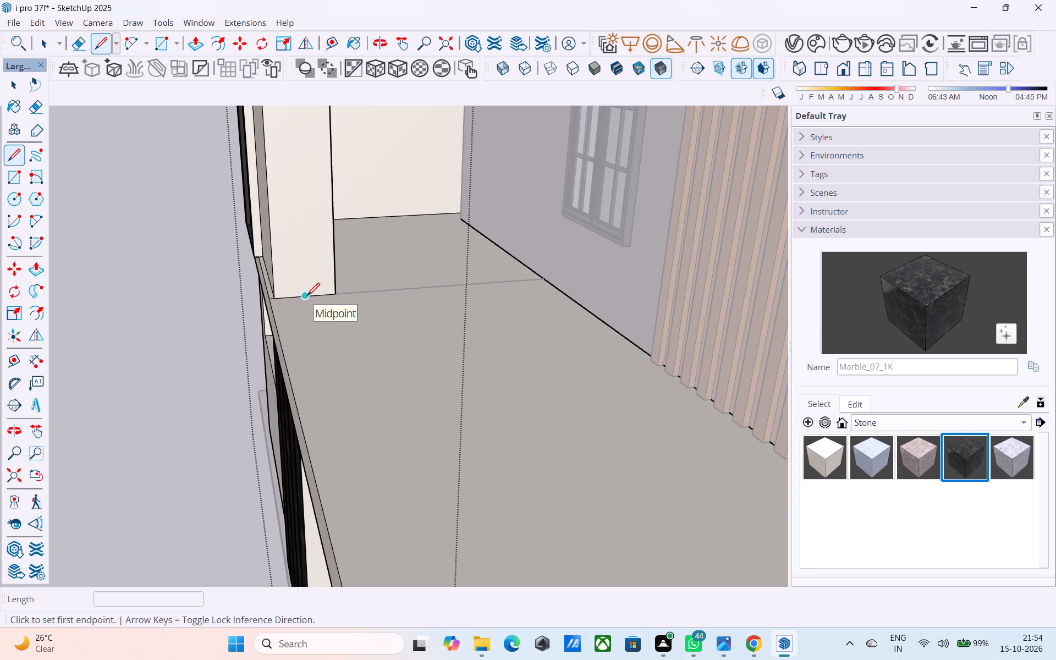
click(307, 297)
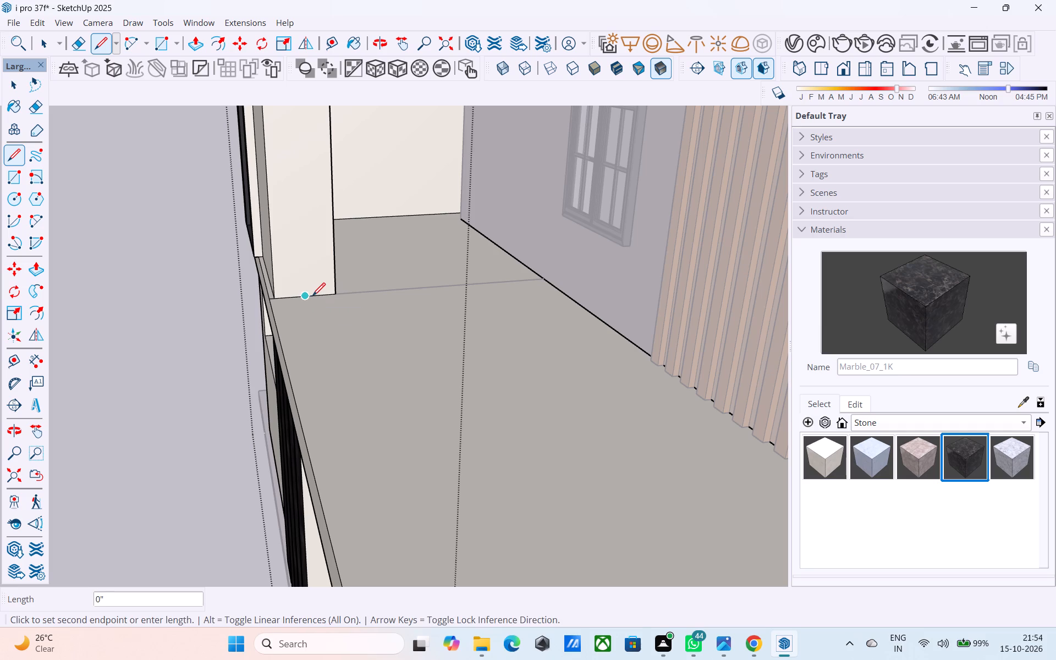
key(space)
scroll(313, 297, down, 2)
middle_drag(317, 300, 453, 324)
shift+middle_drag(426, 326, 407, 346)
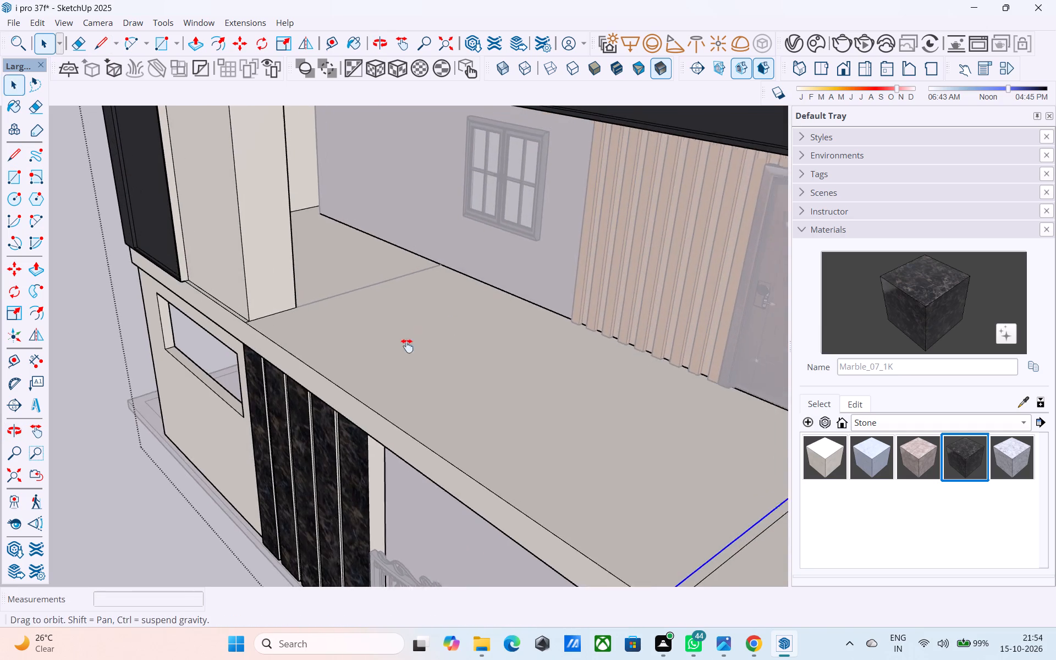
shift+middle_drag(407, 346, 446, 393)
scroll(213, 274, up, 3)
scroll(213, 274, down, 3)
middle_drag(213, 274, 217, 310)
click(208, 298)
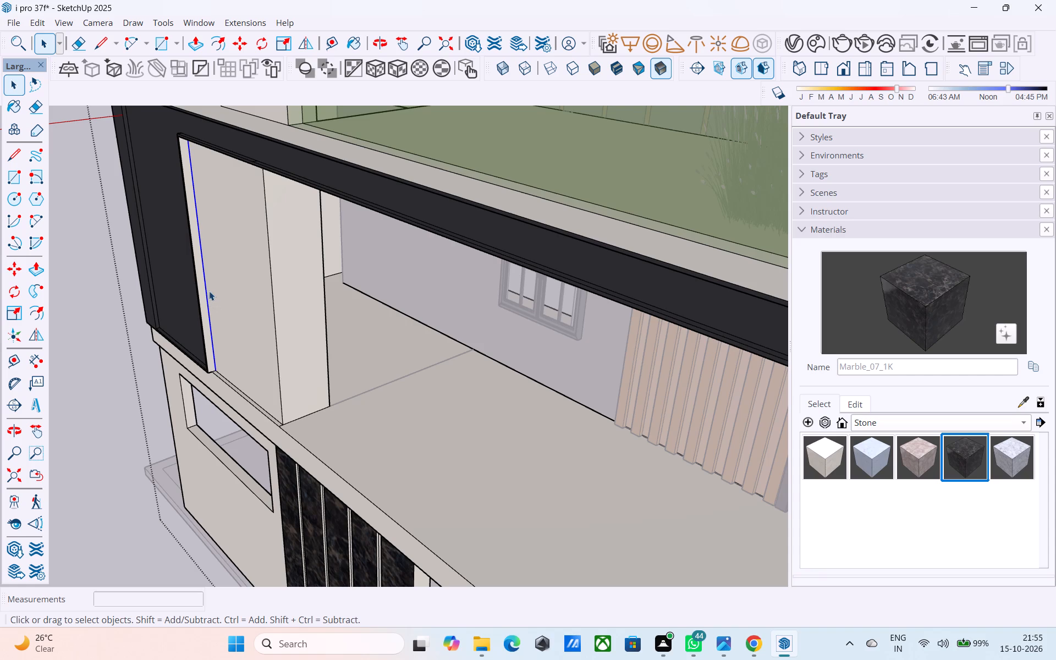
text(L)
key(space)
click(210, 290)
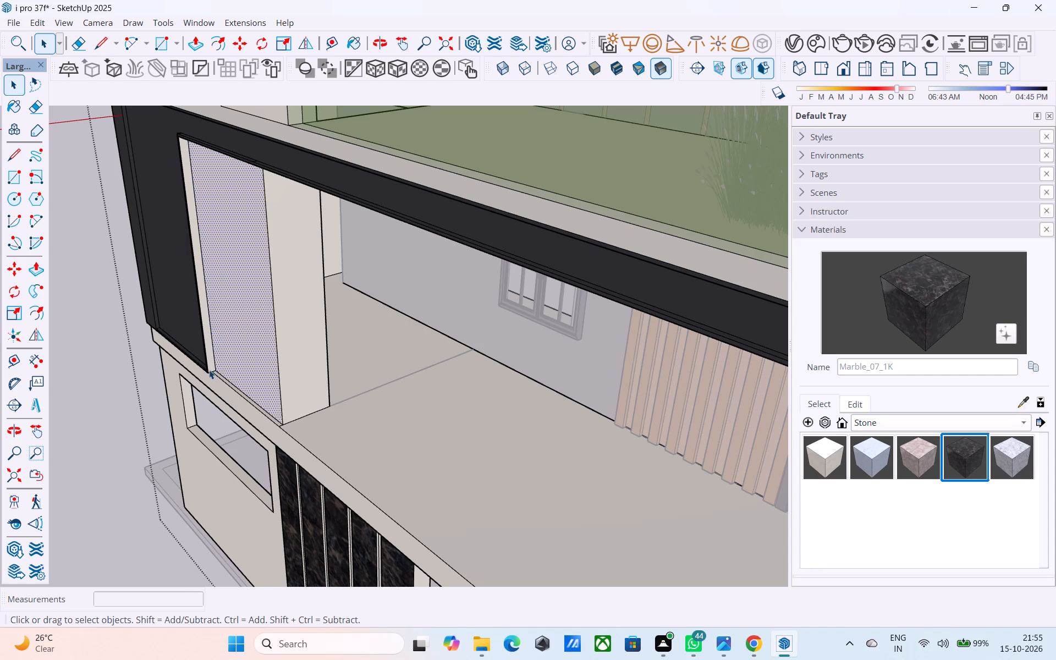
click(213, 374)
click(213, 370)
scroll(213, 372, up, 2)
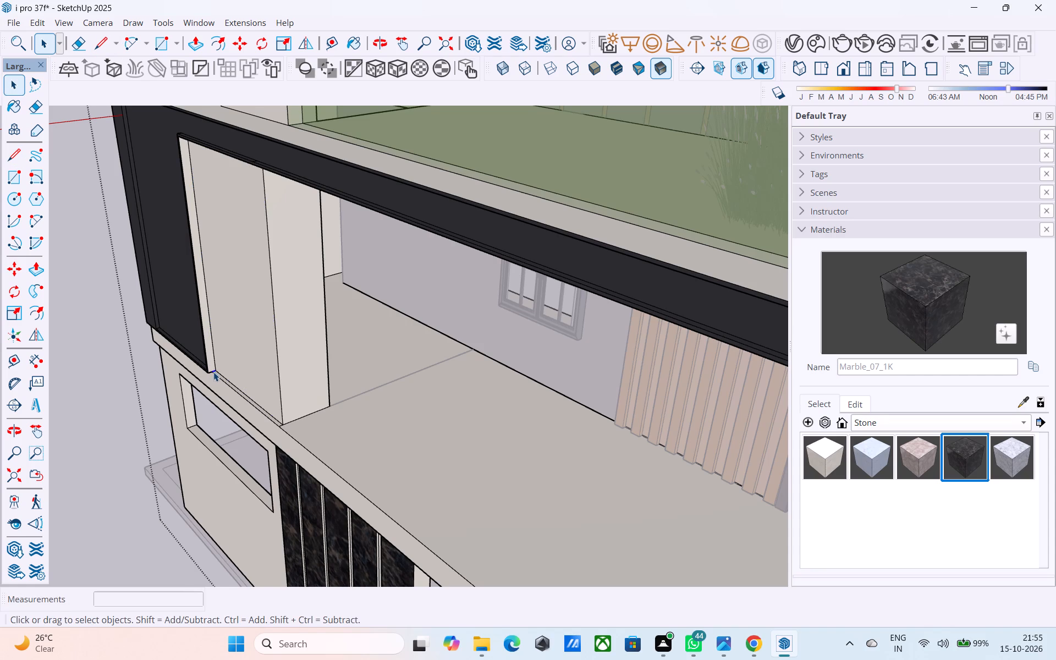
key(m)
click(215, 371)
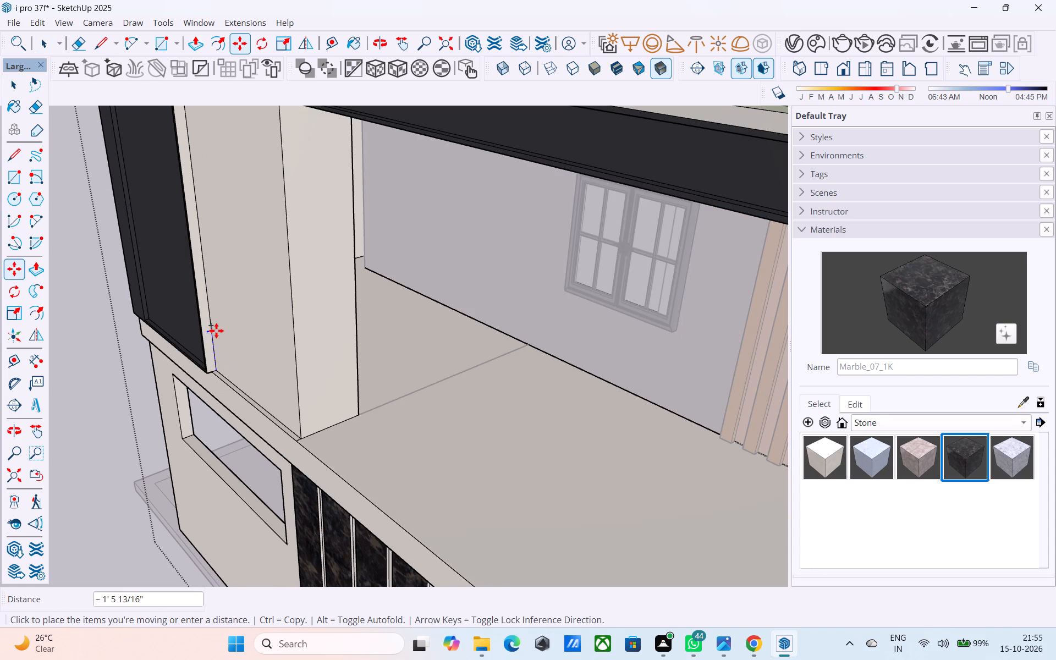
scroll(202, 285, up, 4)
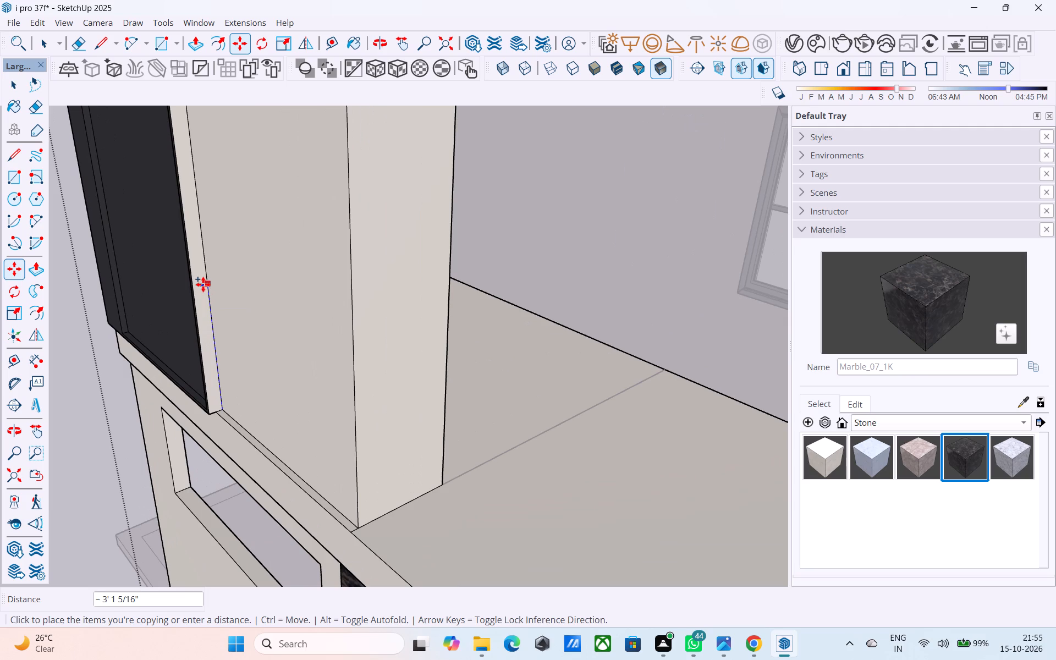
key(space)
Mark off a 2' high patch at the bottom of the dark frame's narrow inner side face beside the first-floor balcony.
key(l)
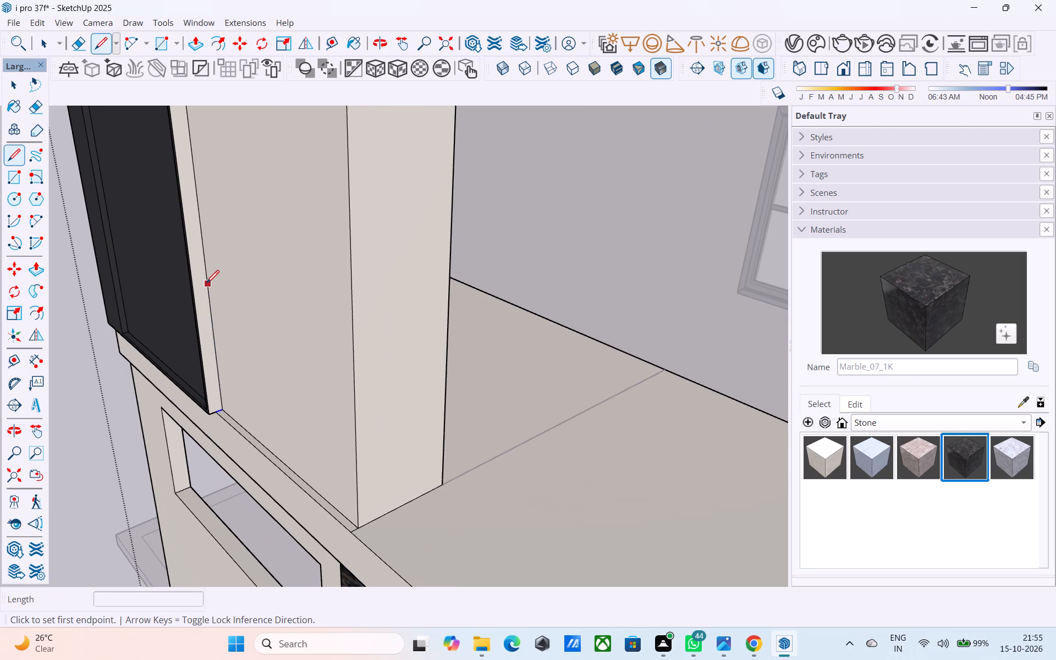
click(229, 411)
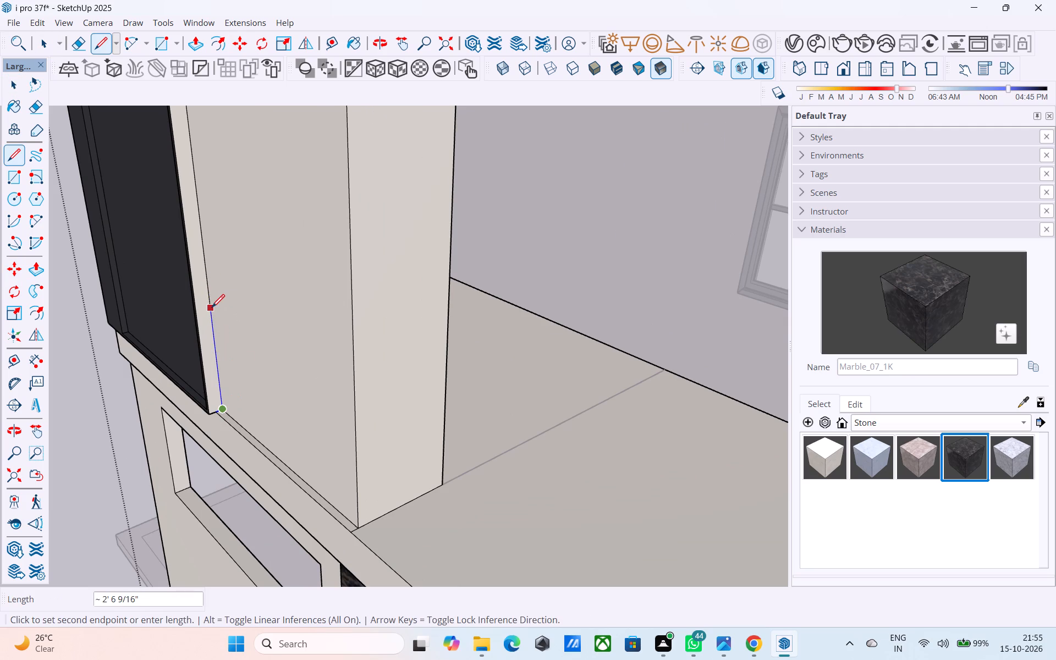
key(2)
key(apostrophe)
key(Return)
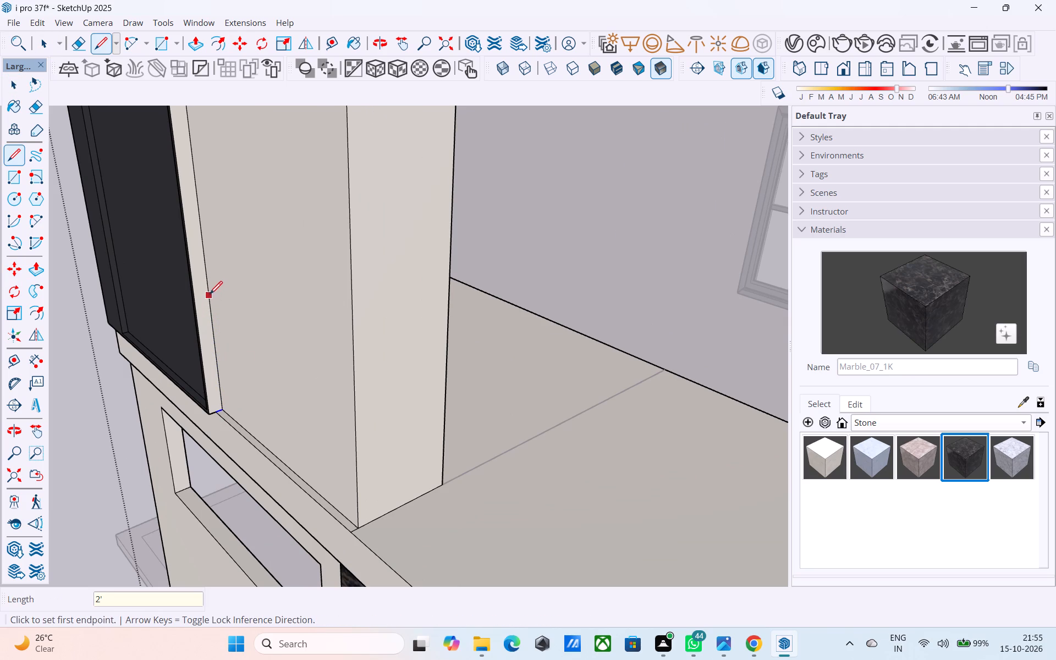
click(212, 331)
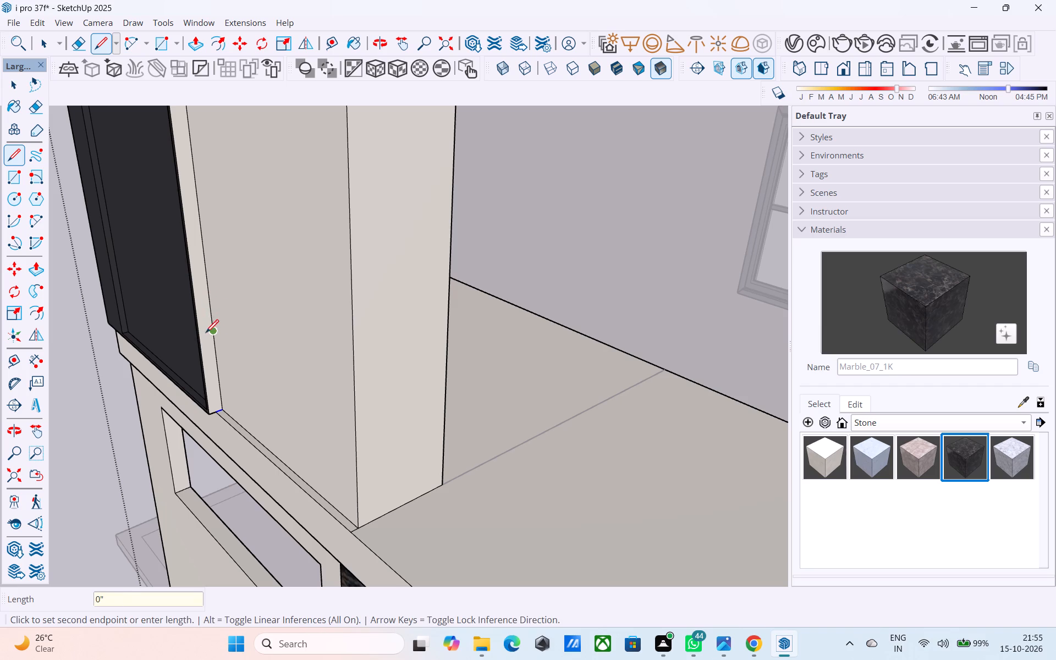
click(200, 335)
Push/Pull the 2' high patch 5' 3" along the front of the cream wall, up to its outer corner.
key(space)
click(207, 342)
scroll(207, 342, down, 2)
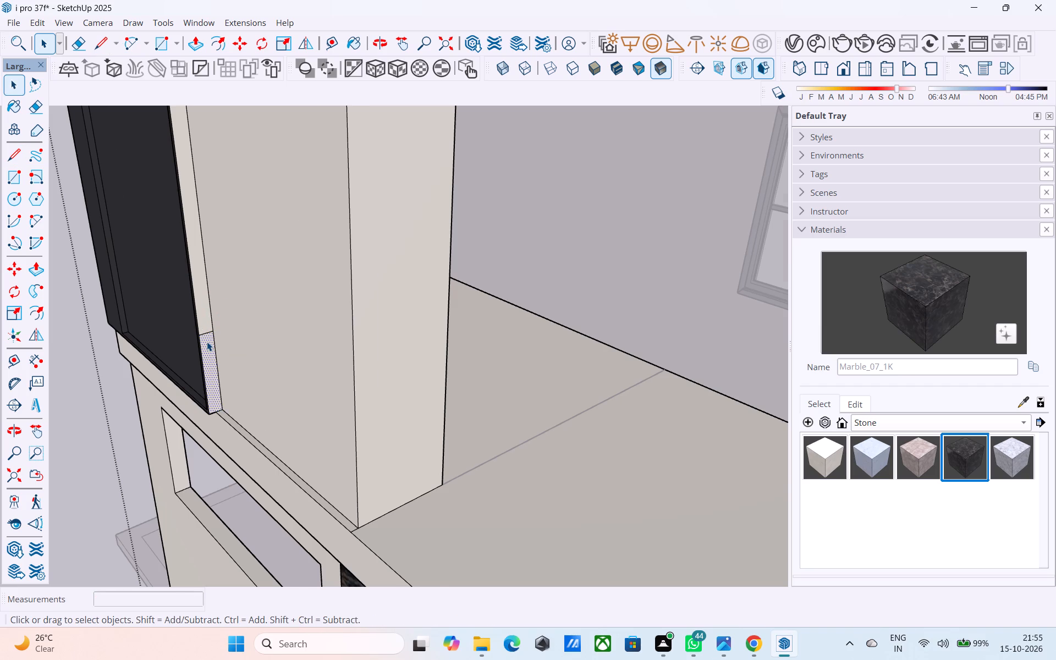
scroll(207, 342, down, 2)
key(p)
click(207, 342)
scroll(247, 354, down, 3)
middle_drag(248, 355, 307, 340)
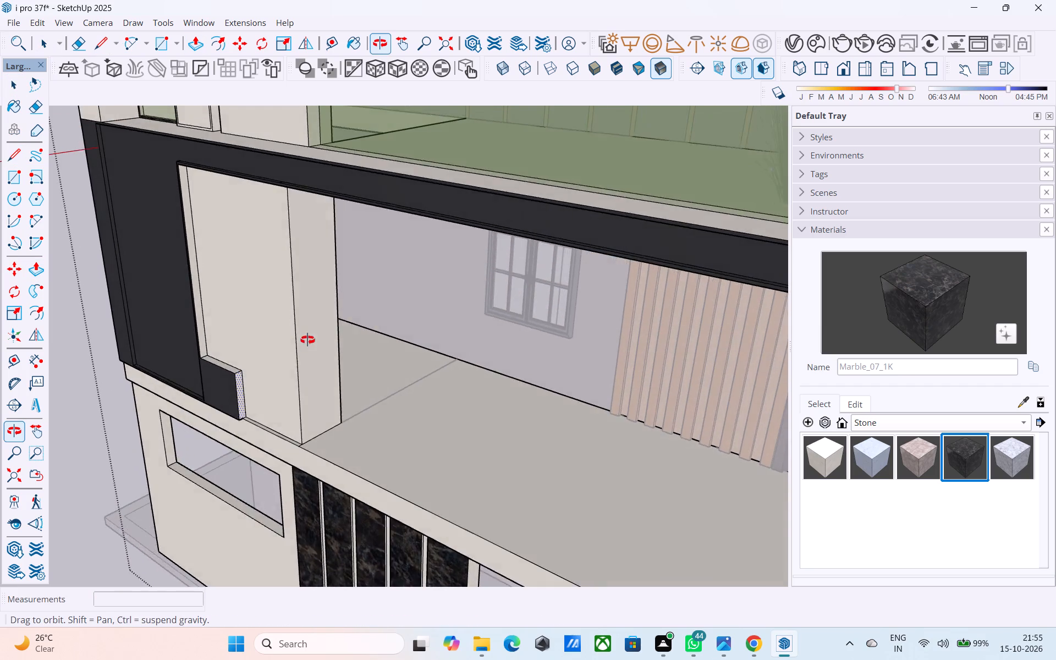
middle_drag(307, 340, 459, 331)
scroll(498, 377, down, 4)
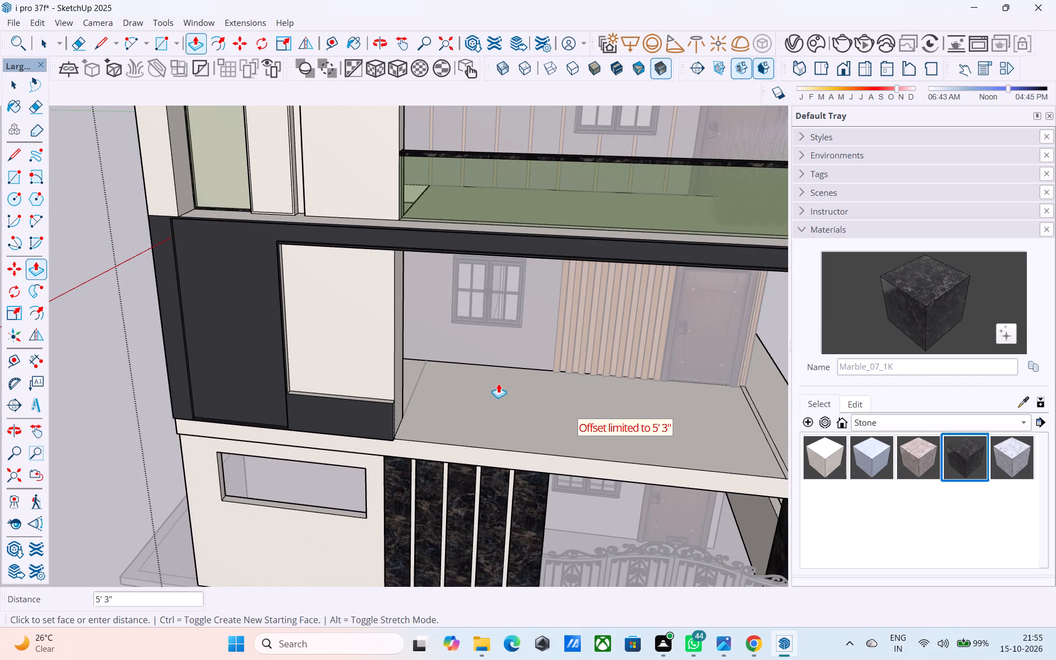
scroll(498, 383, down, 1)
middle_drag(497, 383, 358, 347)
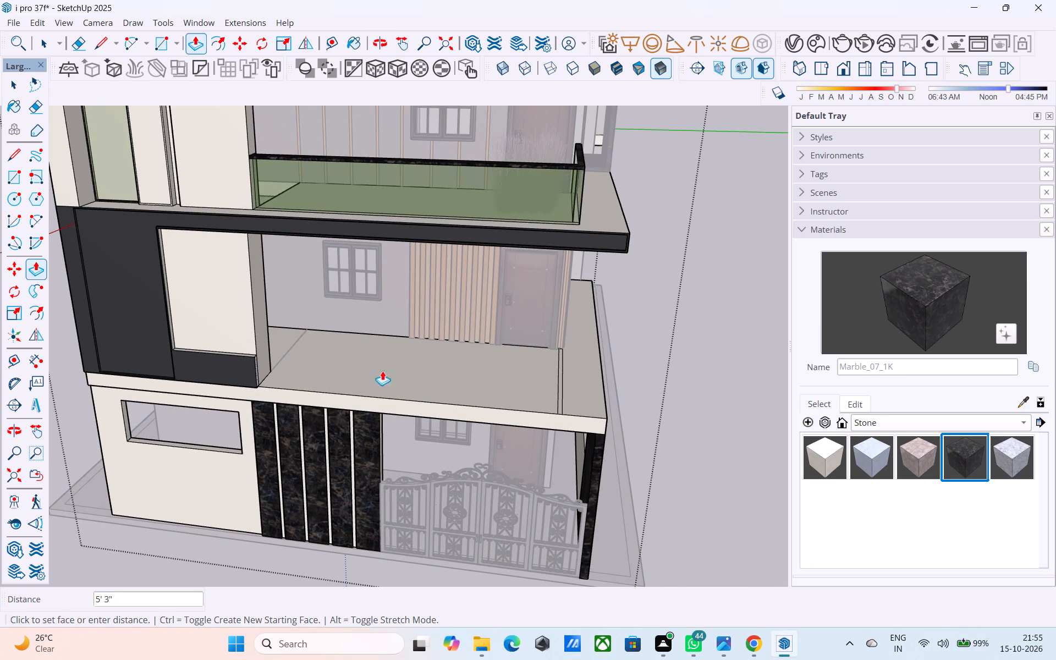
click(398, 379)
Push/Pull the end face of the low dark wall about 8' 2" further along the open balcony's front edge.
scroll(265, 352, up, 7)
click(252, 357)
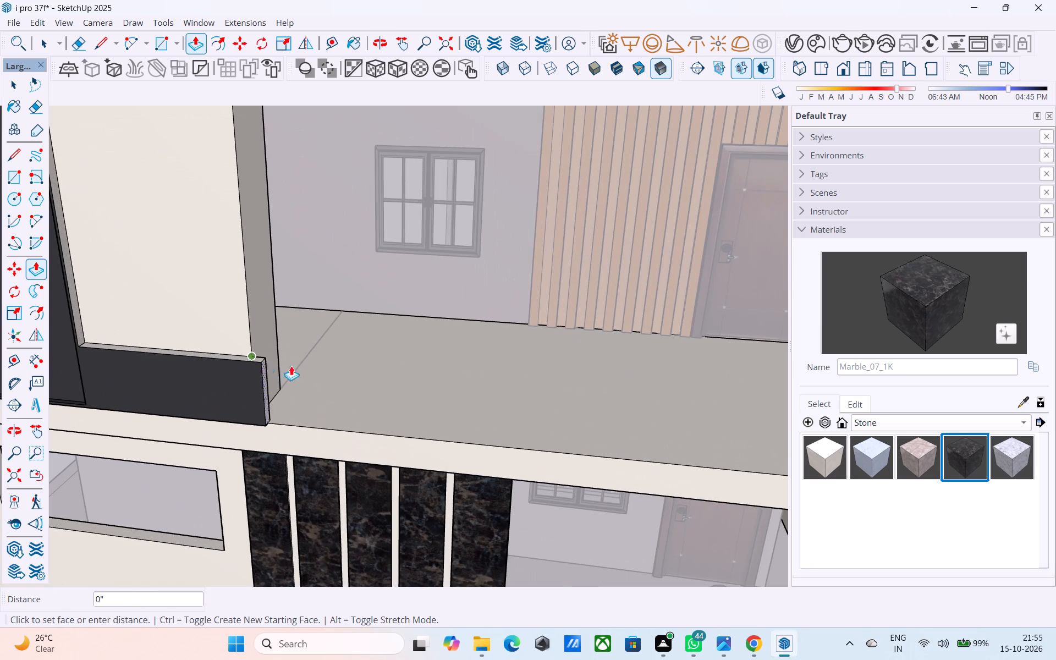
scroll(419, 373, down, 5)
middle_drag(426, 376, 454, 362)
scroll(496, 384, down, 2)
middle_drag(508, 389, 432, 366)
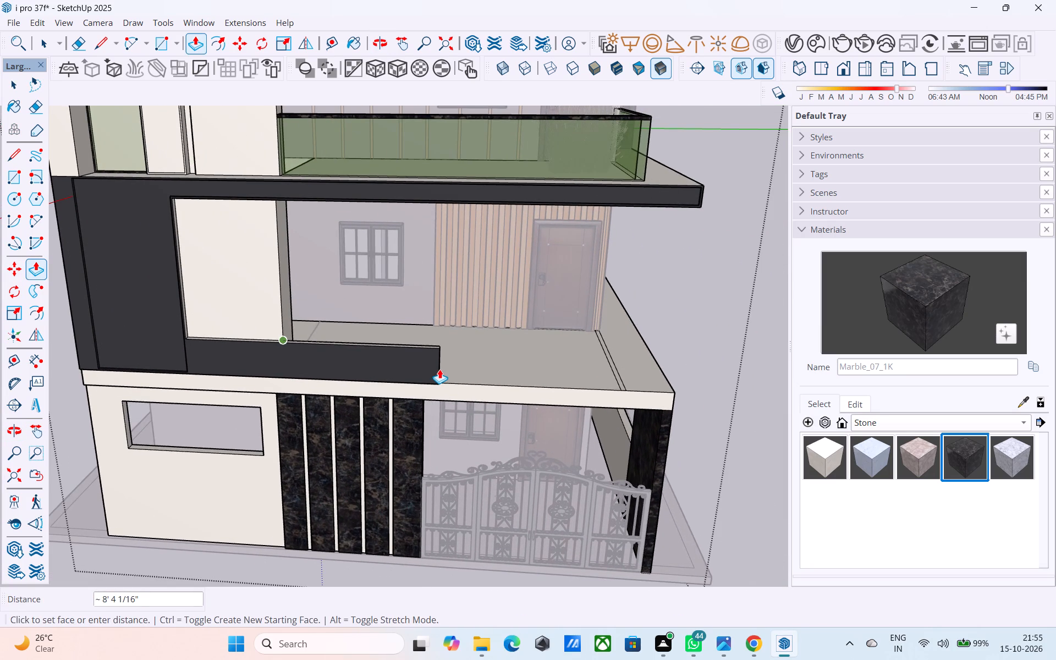
click(435, 369)
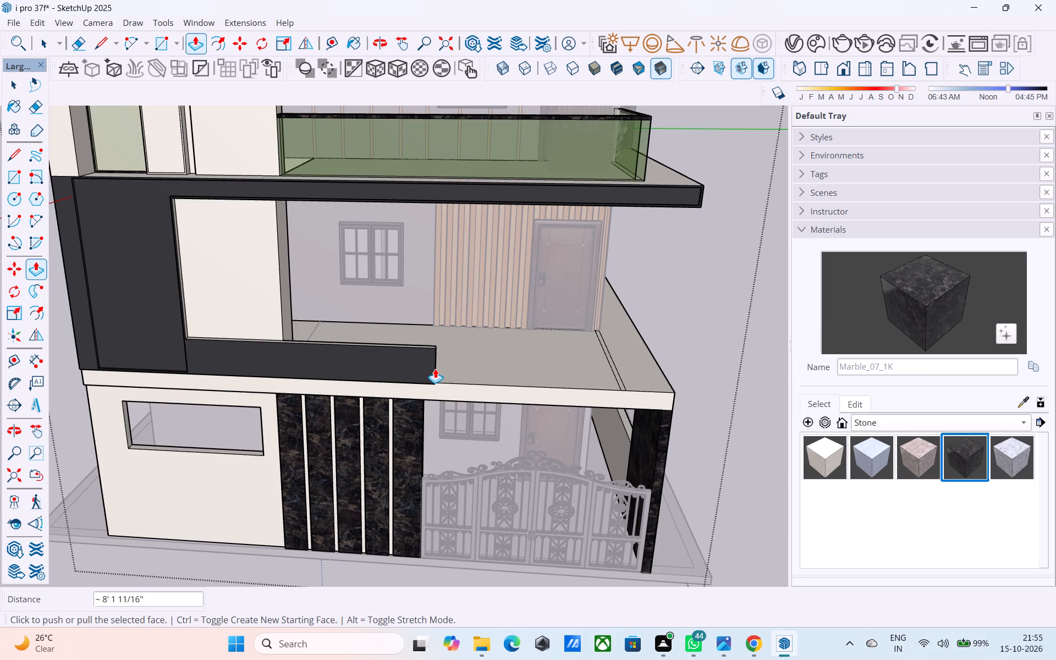
Look through the Fabric, Roofing and Solid Colors material collections for a finish for the low balcony wall.
click(869, 424)
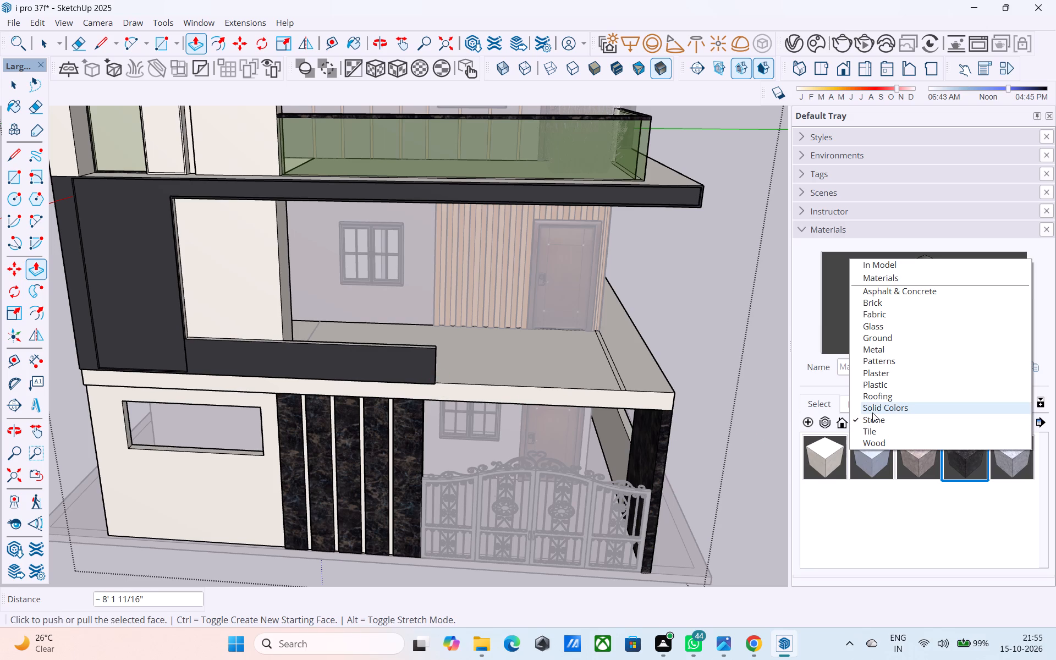
click(877, 315)
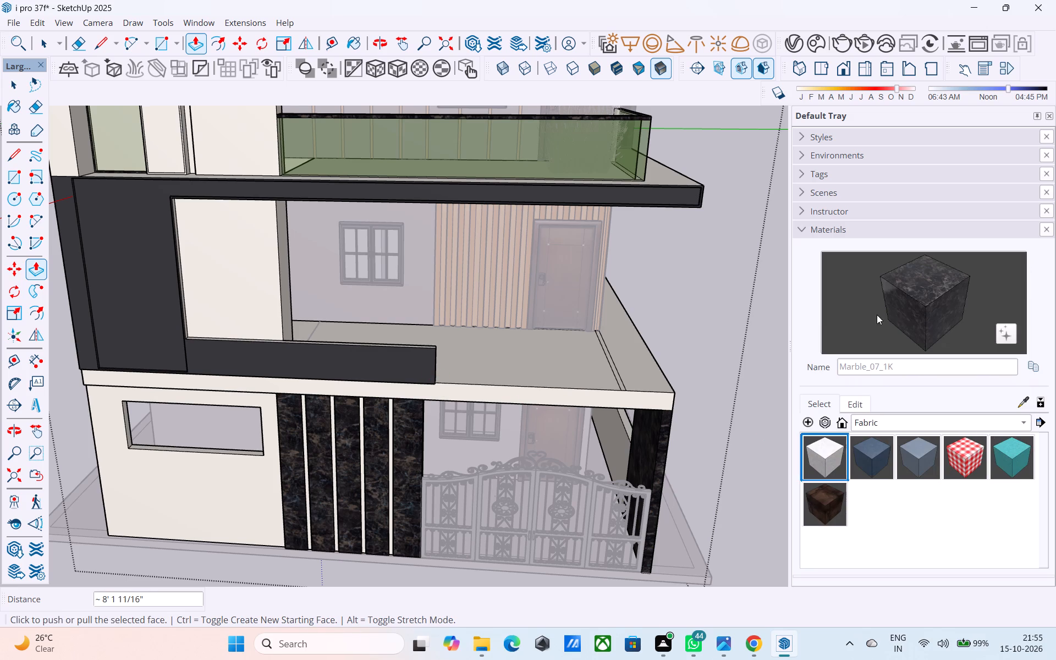
click(863, 421)
click(887, 499)
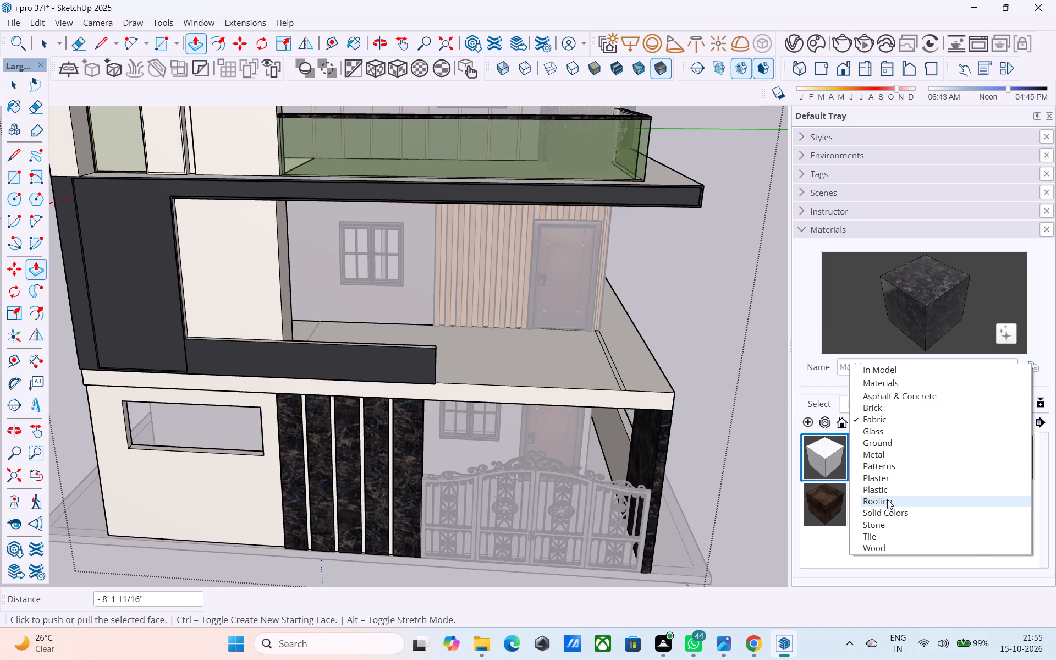
click(884, 422)
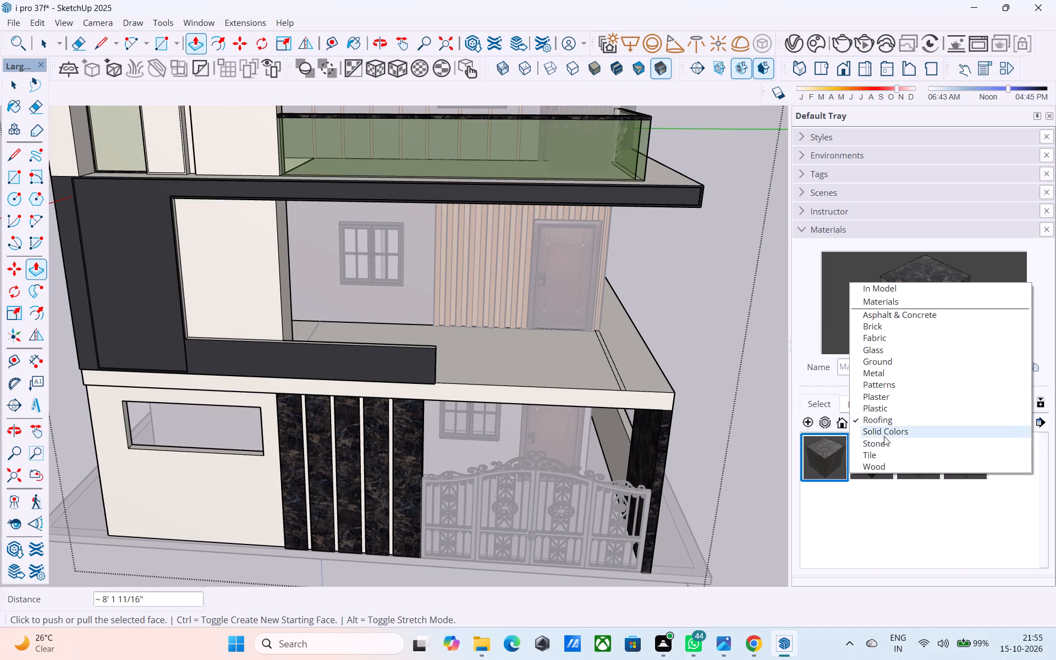
click(884, 436)
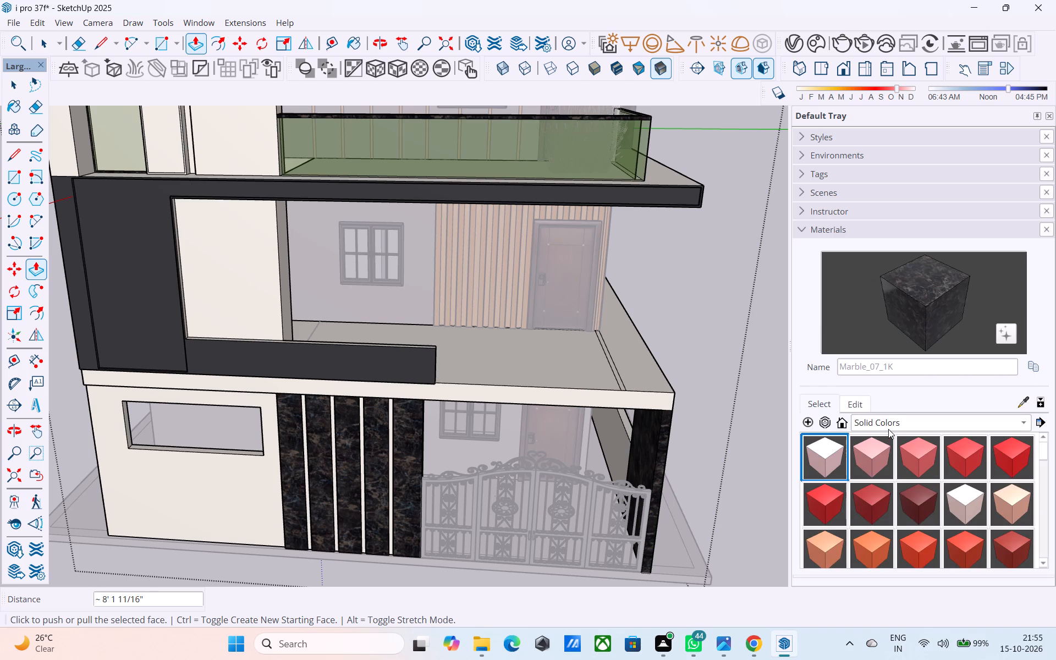
scroll(878, 471, down, 4)
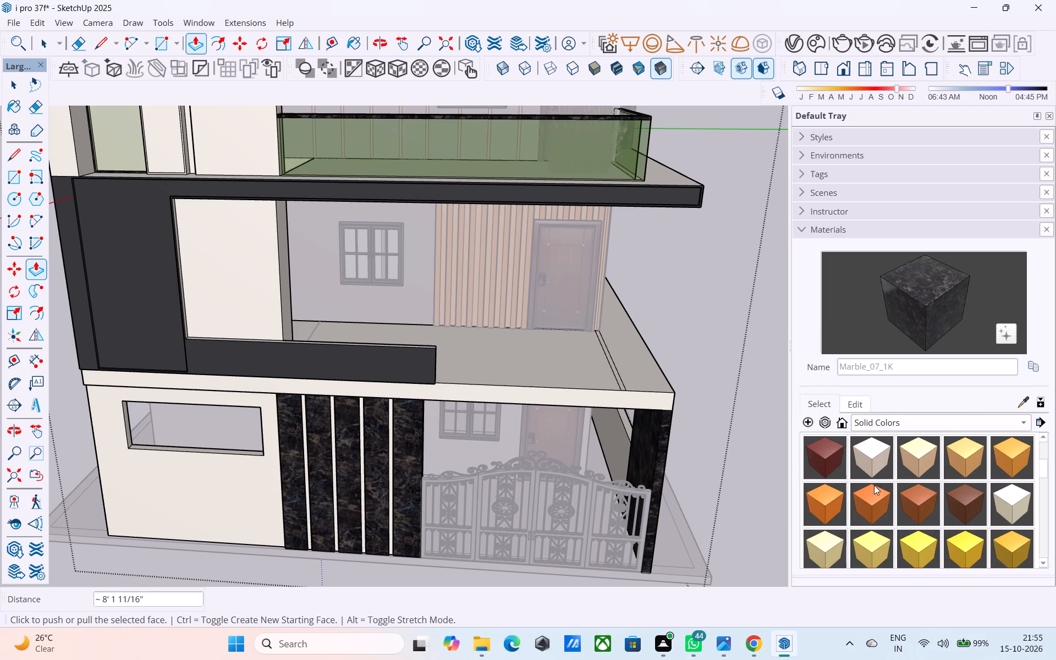
scroll(874, 485, down, 2)
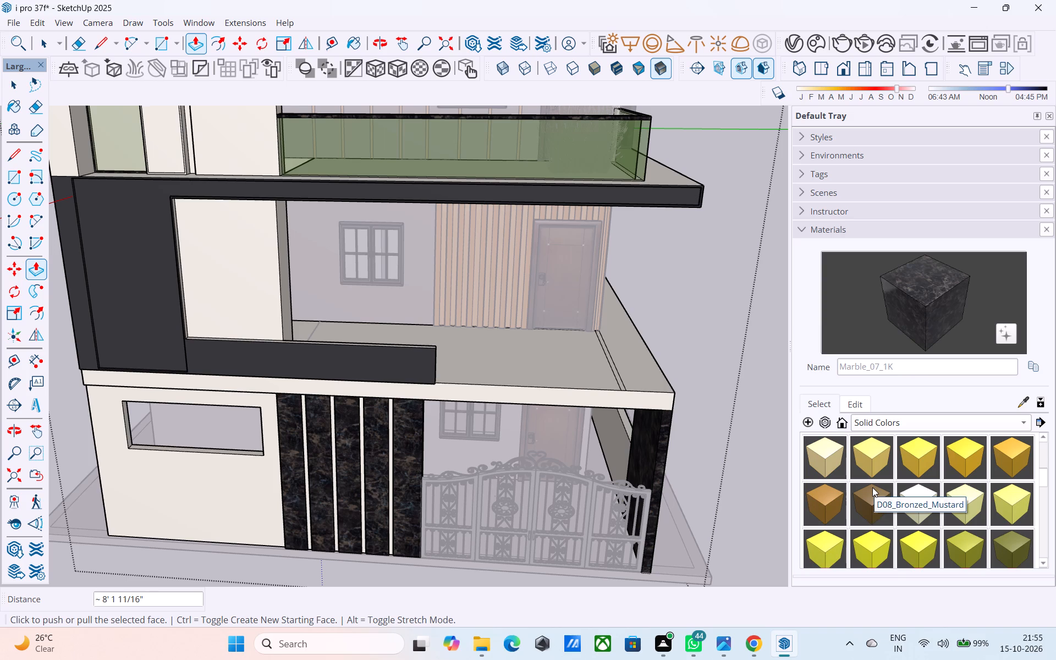
scroll(873, 478, up, 1)
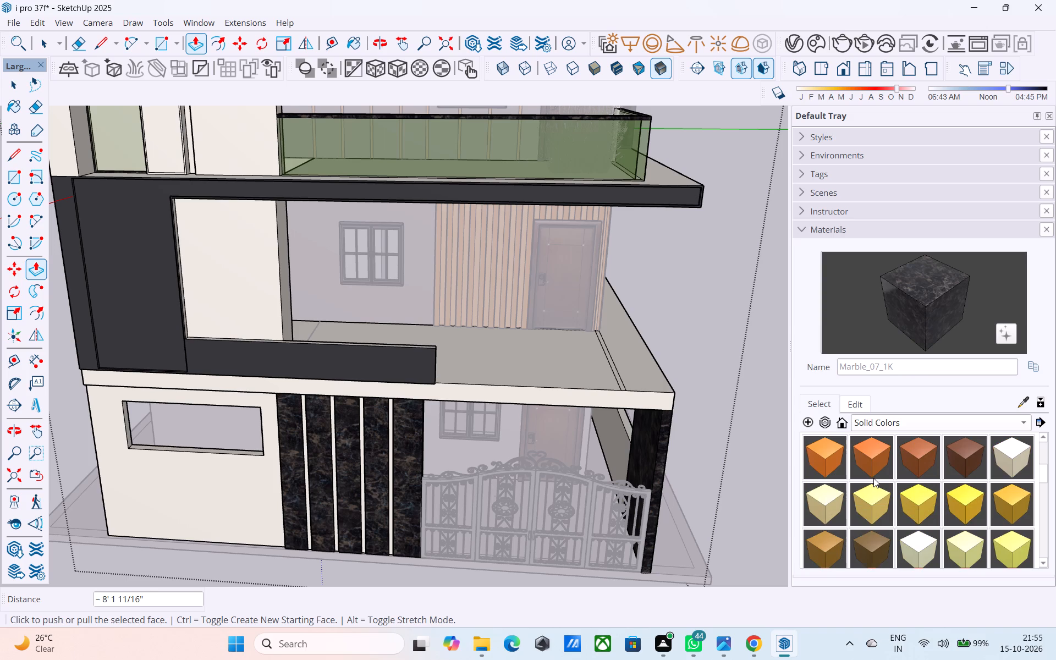
scroll(873, 476, down, 1)
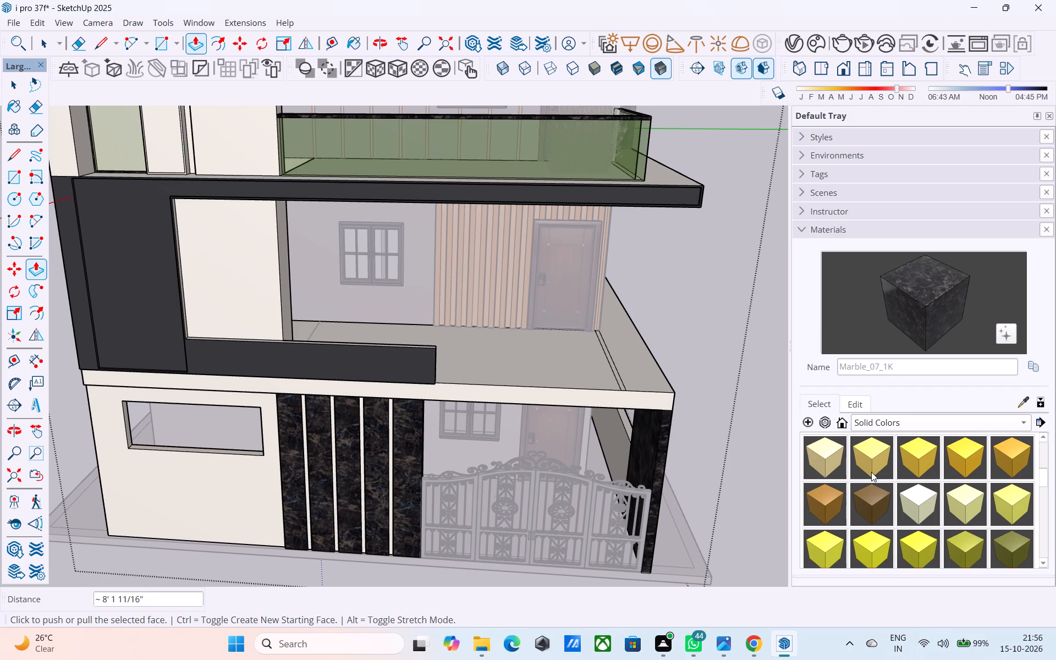
scroll(870, 482, down, 1)
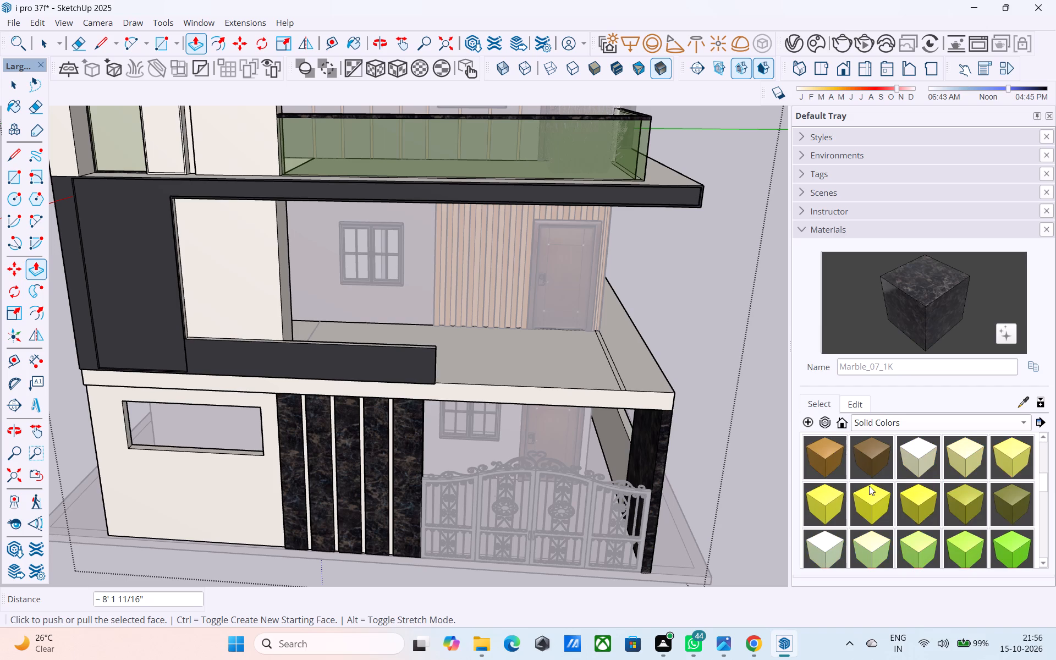
scroll(868, 487, down, 1)
scroll(868, 487, up, 4)
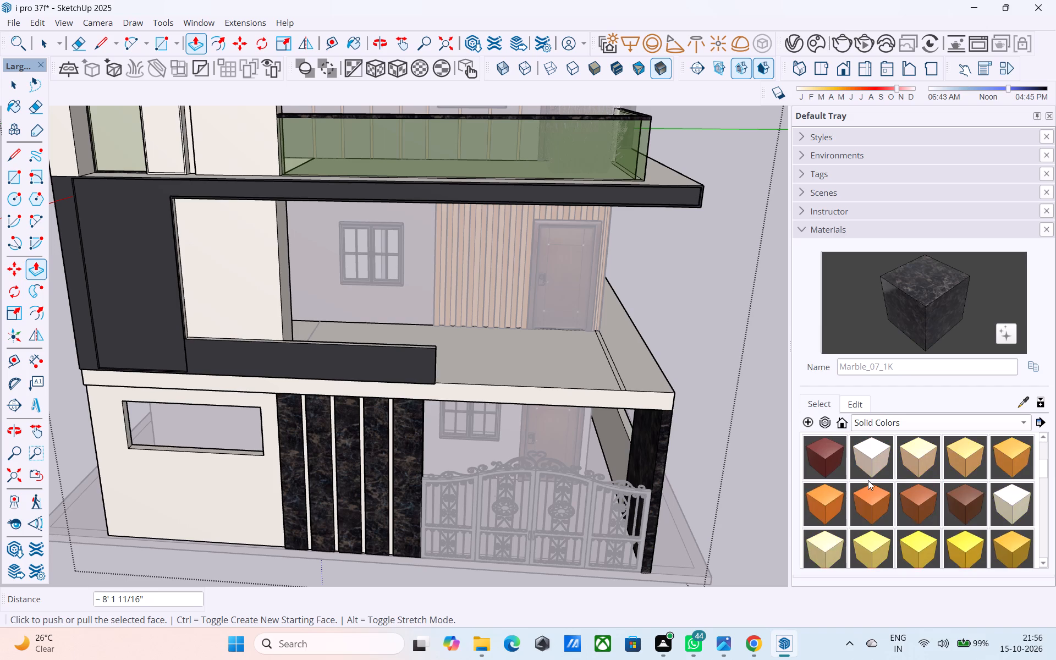
scroll(867, 480, up, 6)
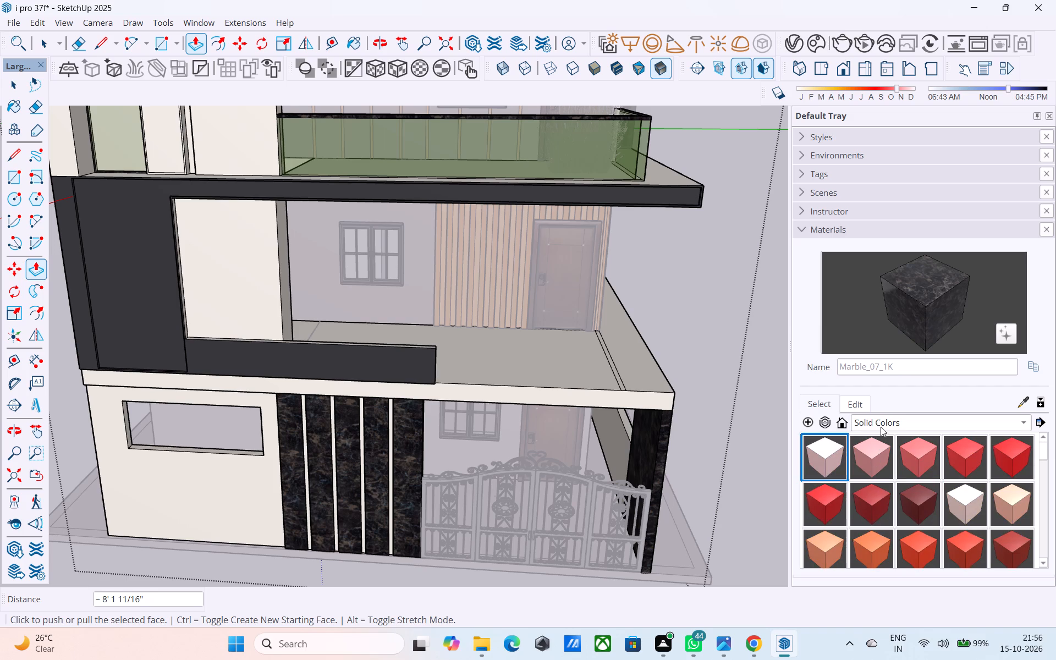
click(882, 425)
click(877, 331)
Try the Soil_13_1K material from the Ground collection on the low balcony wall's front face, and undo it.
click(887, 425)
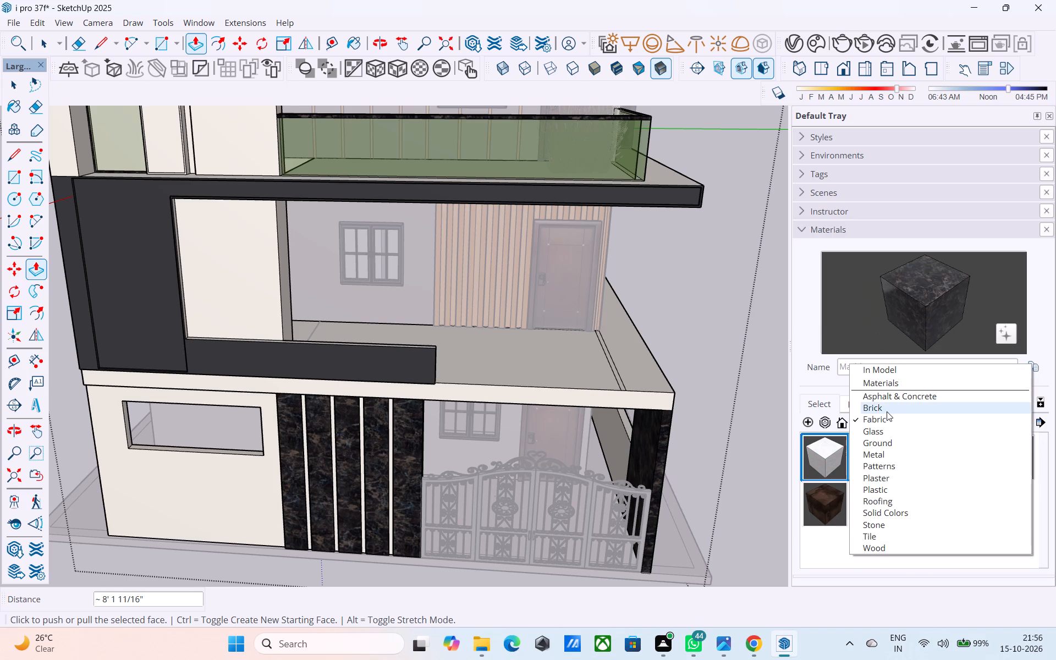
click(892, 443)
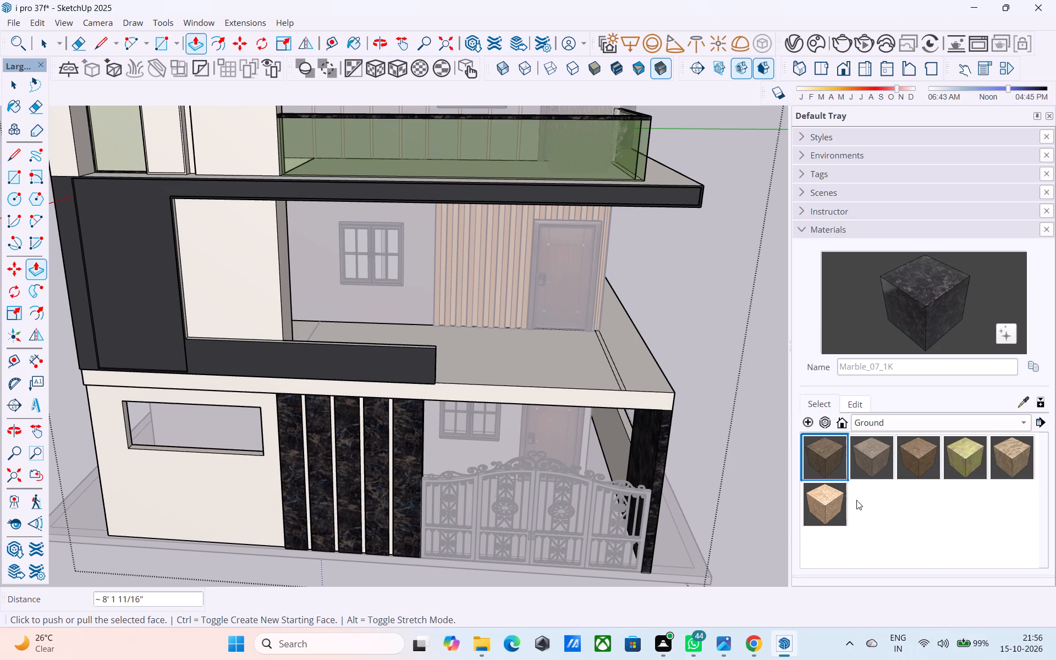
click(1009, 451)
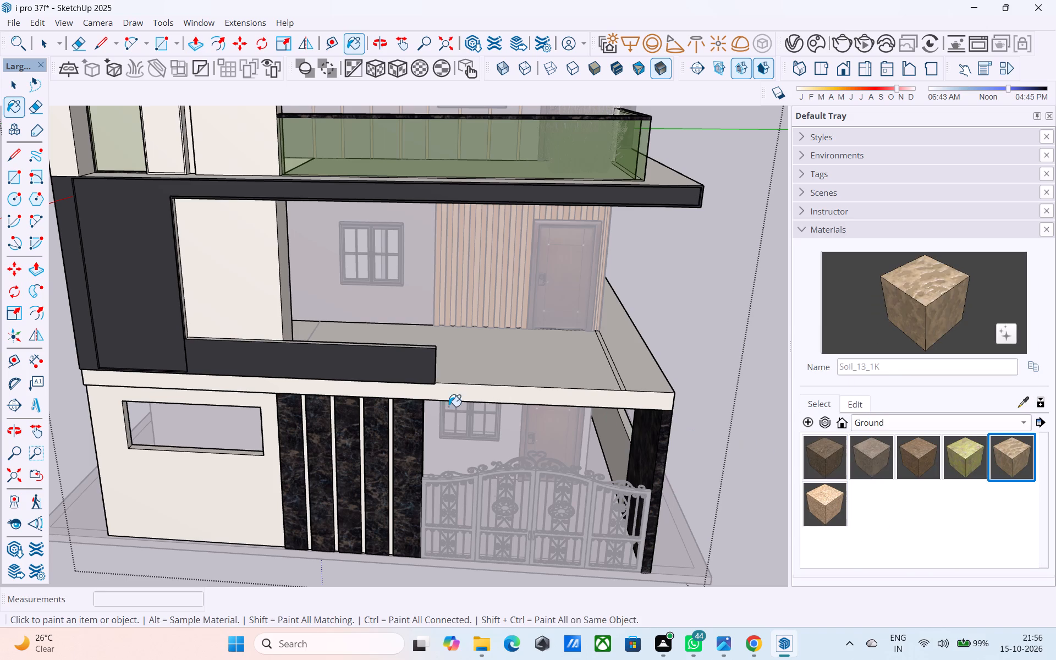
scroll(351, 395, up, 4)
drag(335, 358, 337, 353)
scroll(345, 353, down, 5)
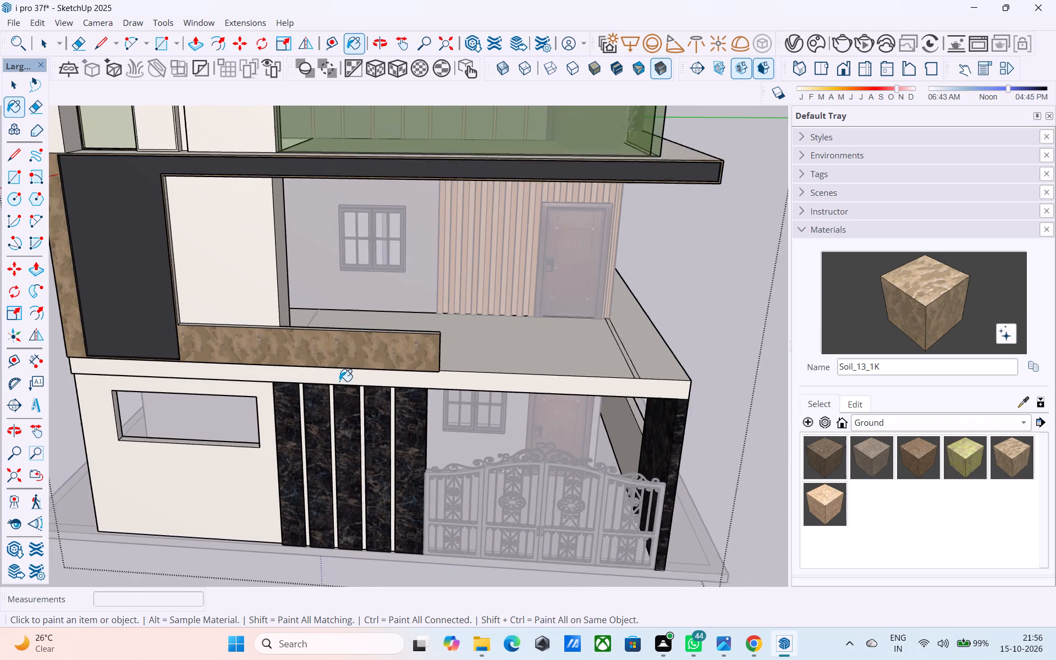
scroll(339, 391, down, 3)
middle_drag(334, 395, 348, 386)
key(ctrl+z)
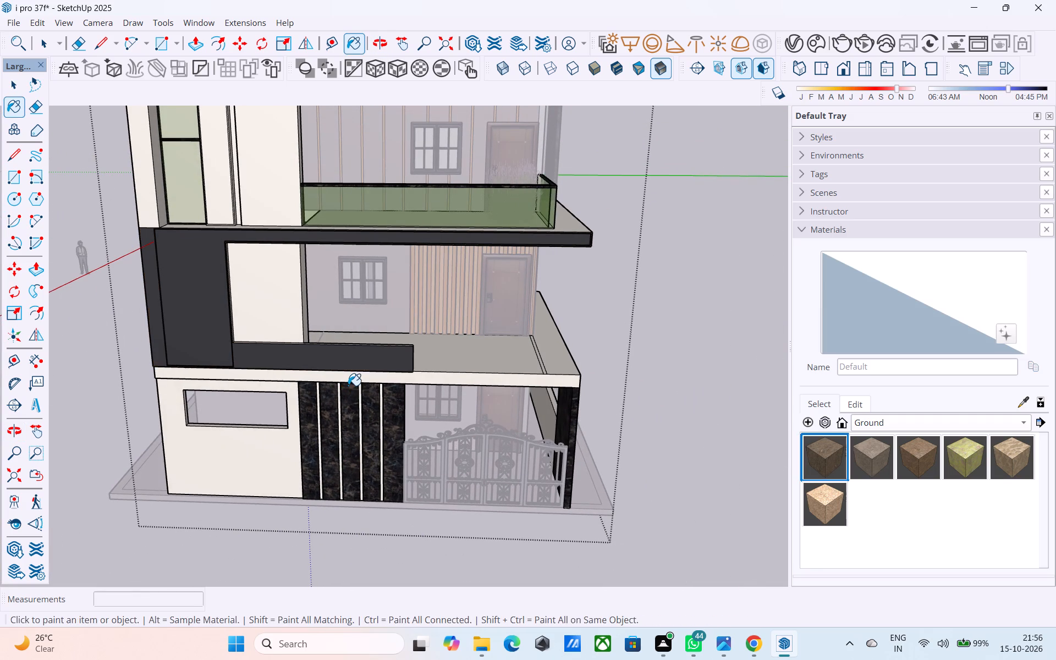
Draw a 2' vertical line where the low balcony wall meets the dark frame, separating their front faces.
key(space)
key(l)
scroll(250, 377, up, 12)
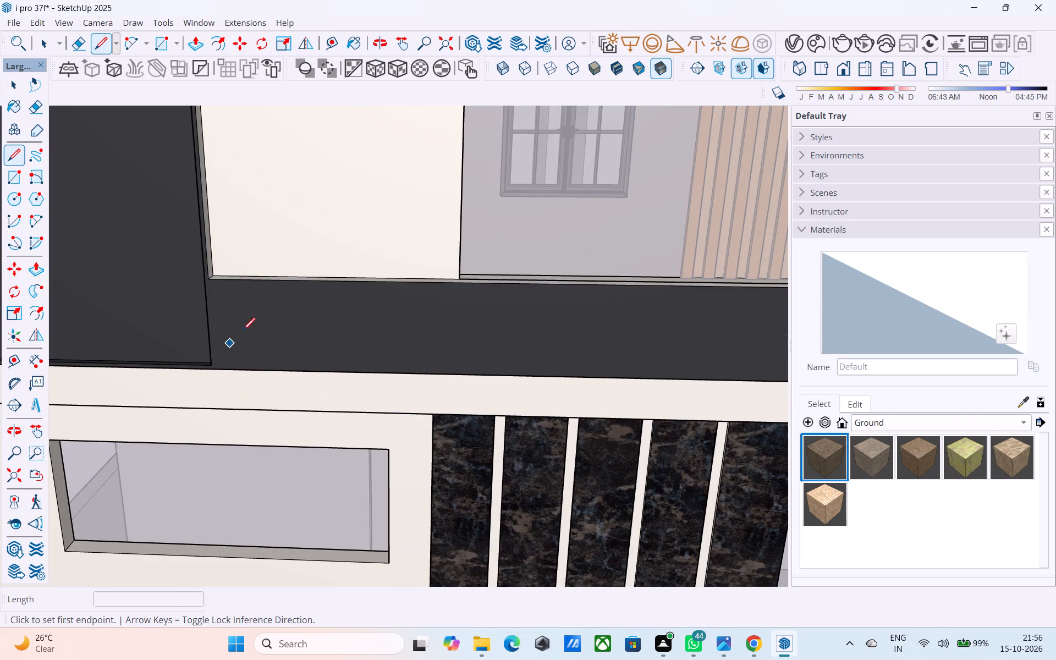
click(212, 282)
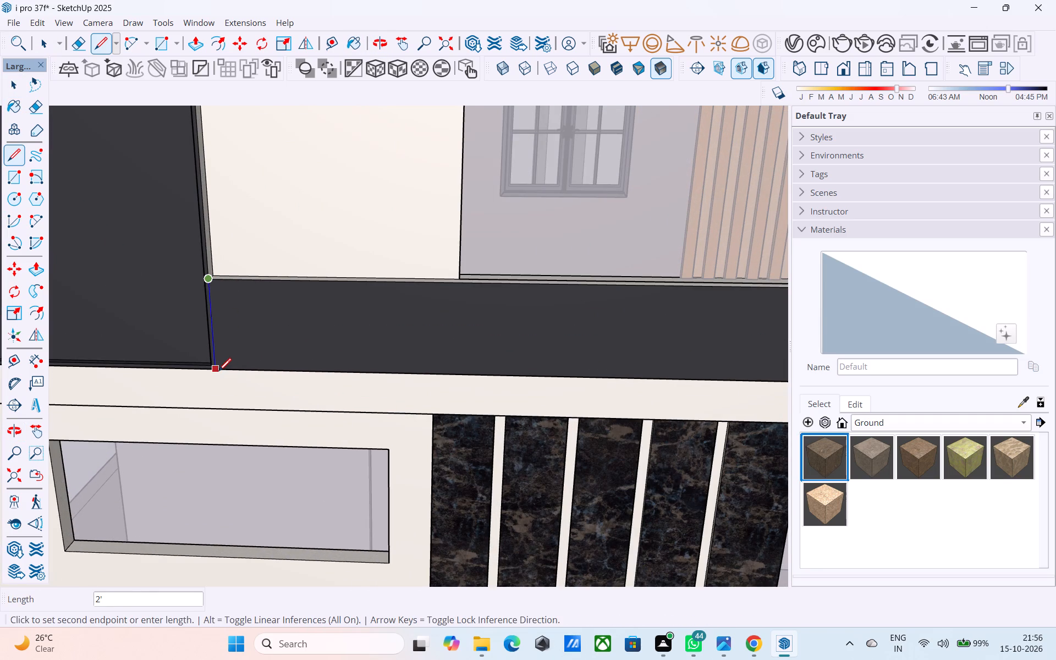
click(218, 372)
scroll(224, 371, down, 5)
Paint the front face of the low first-floor balcony wall with the Forest_Floor_01_1K ground material.
click(833, 459)
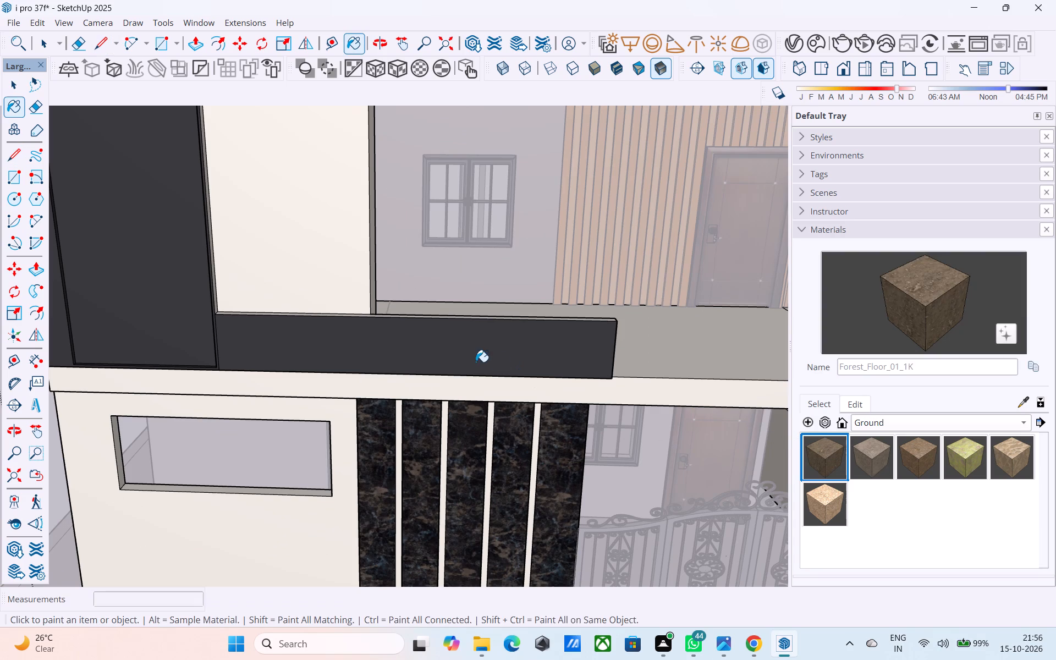
click(469, 360)
scroll(412, 383, down, 8)
middle_drag(396, 427, 426, 364)
key(space)
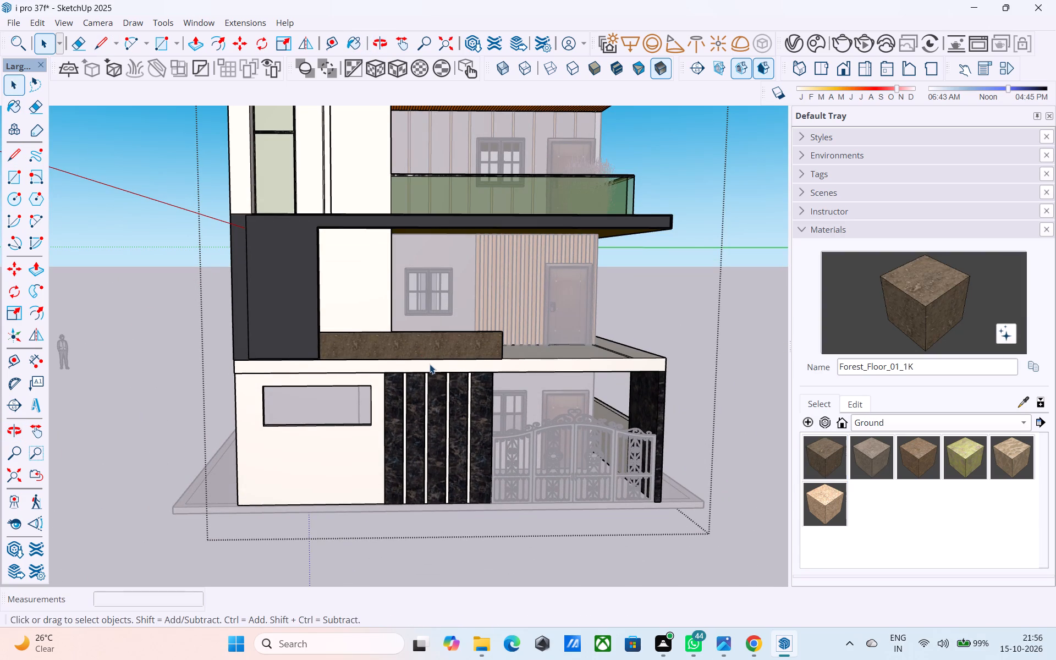
Examine the painted low wall and the first-floor balcony's edge strip from several angles.
scroll(430, 364, down, 2)
middle_drag(430, 364, 201, 434)
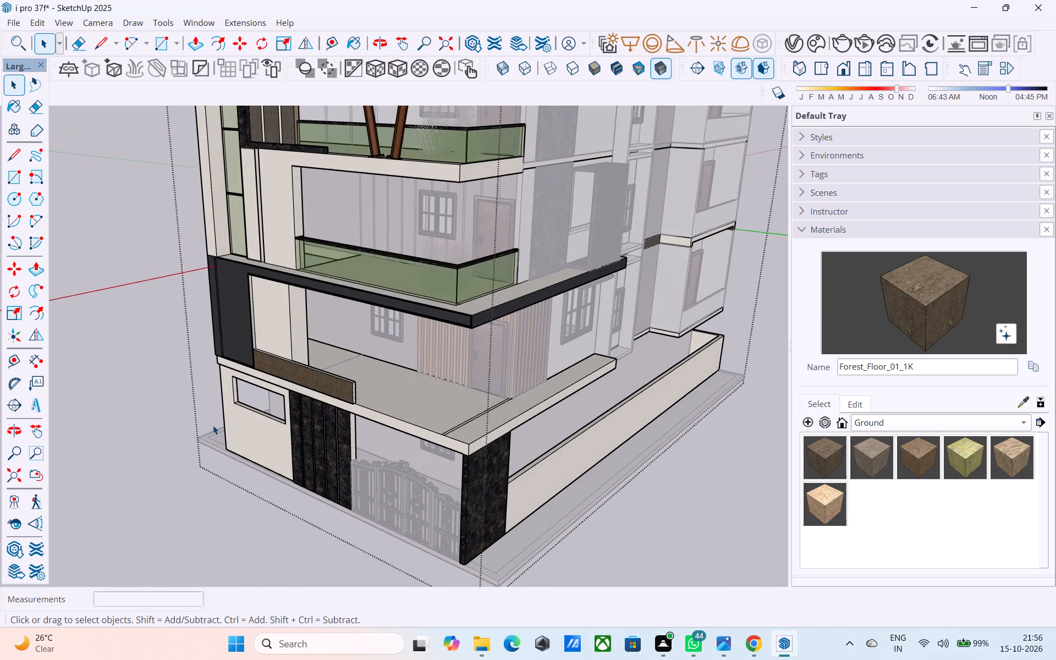
scroll(263, 409, down, 3)
middle_drag(299, 425, 488, 432)
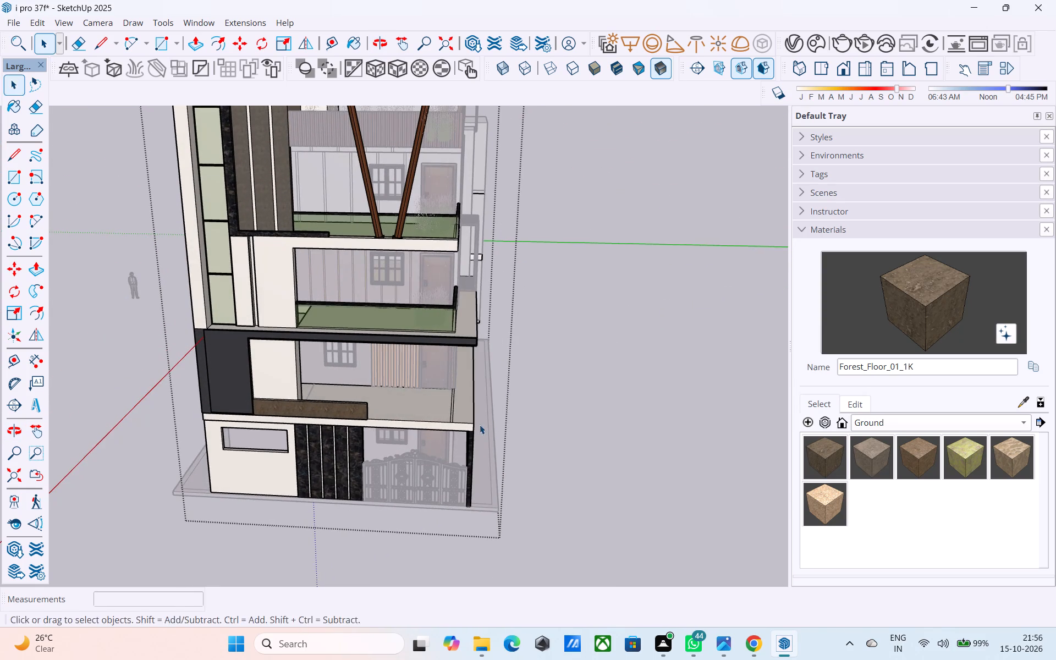
middle_drag(480, 425, 445, 416)
scroll(444, 405, up, 7)
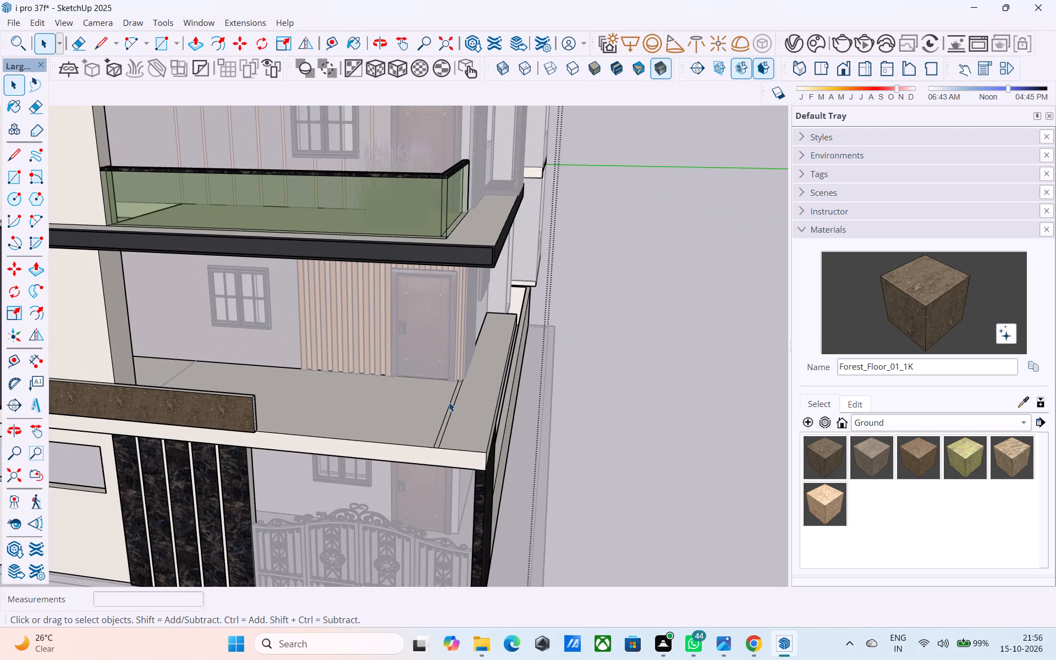
scroll(450, 402, down, 5)
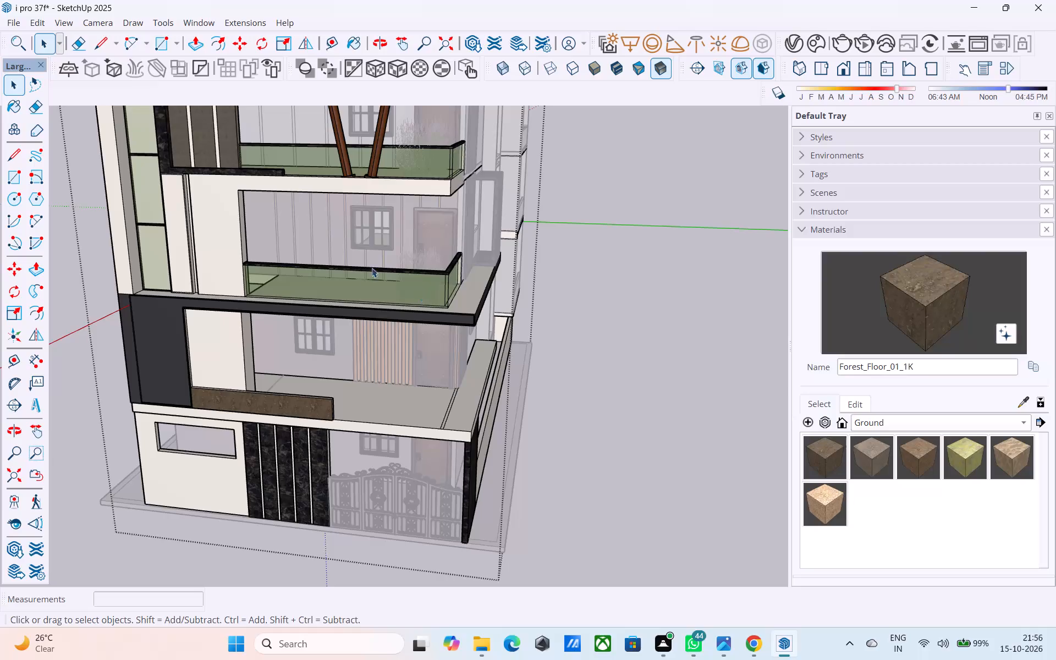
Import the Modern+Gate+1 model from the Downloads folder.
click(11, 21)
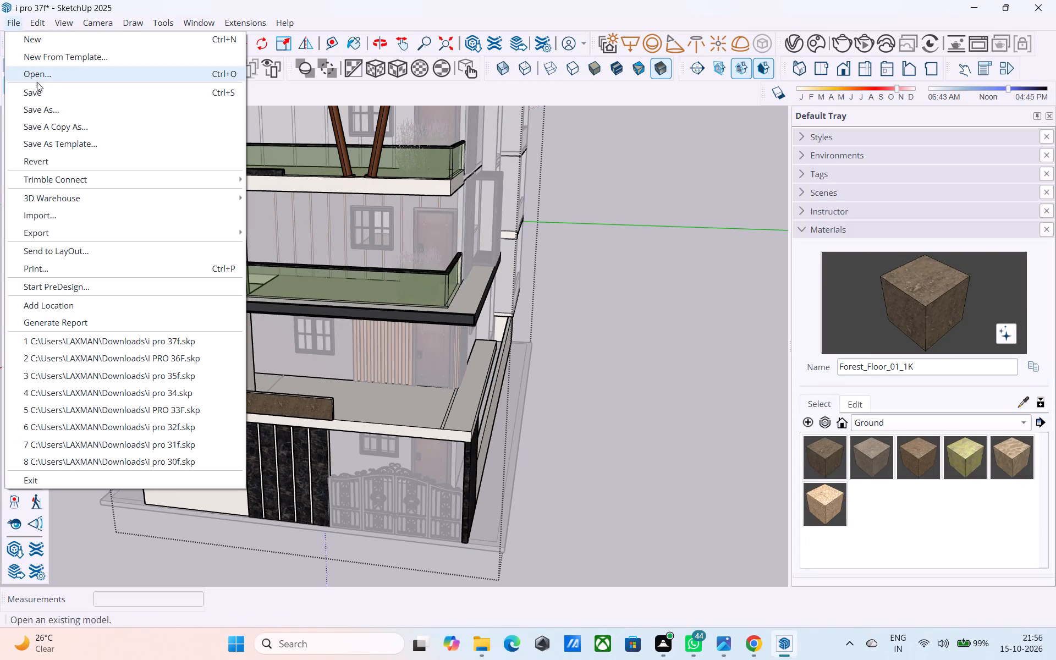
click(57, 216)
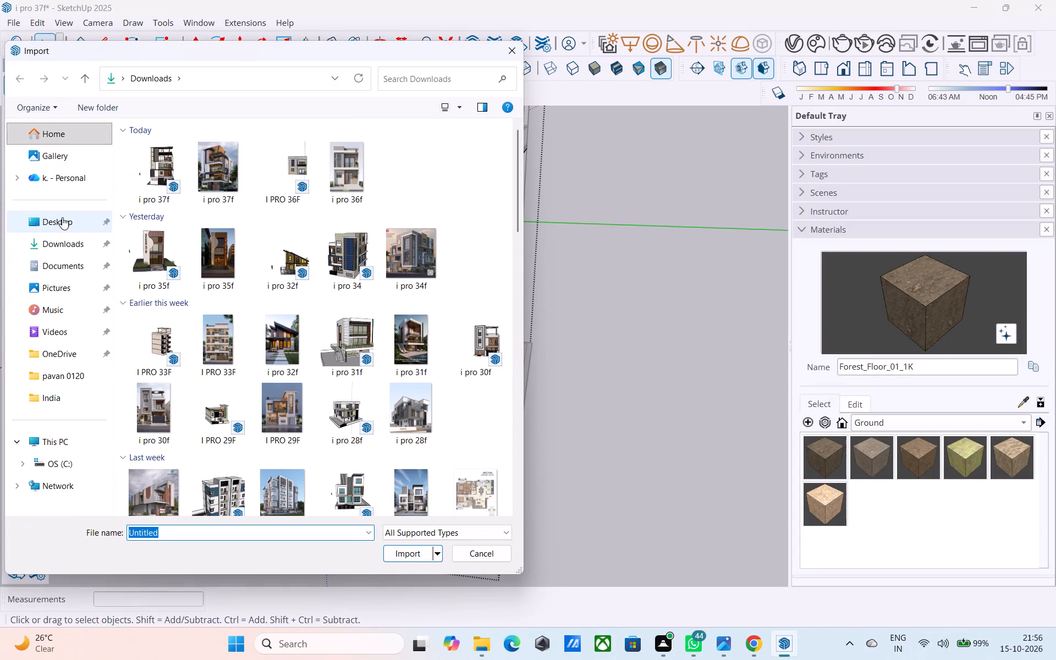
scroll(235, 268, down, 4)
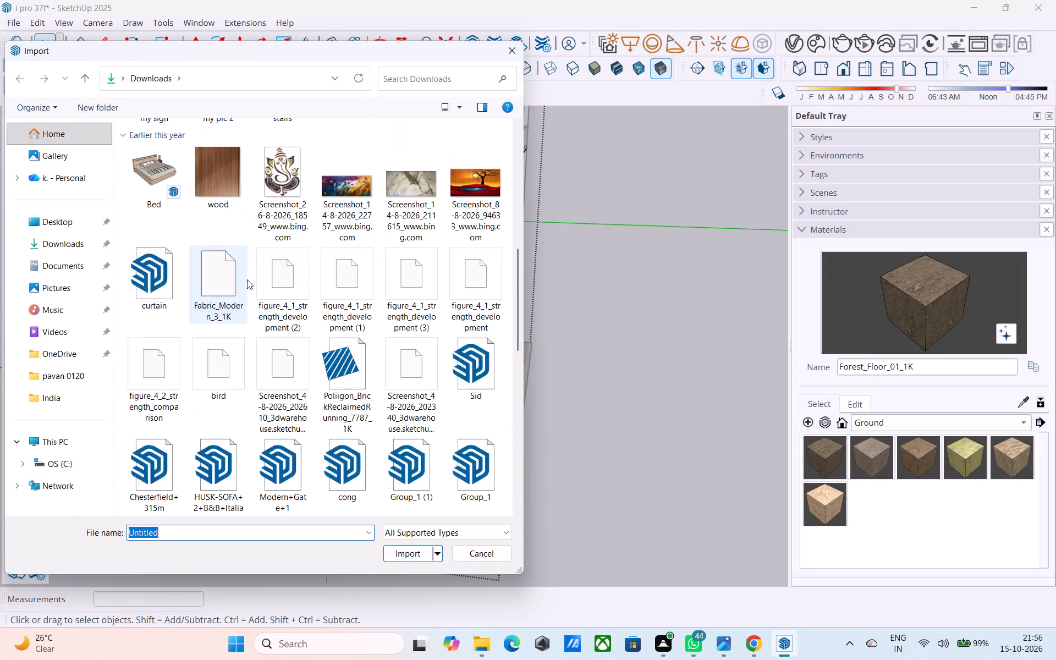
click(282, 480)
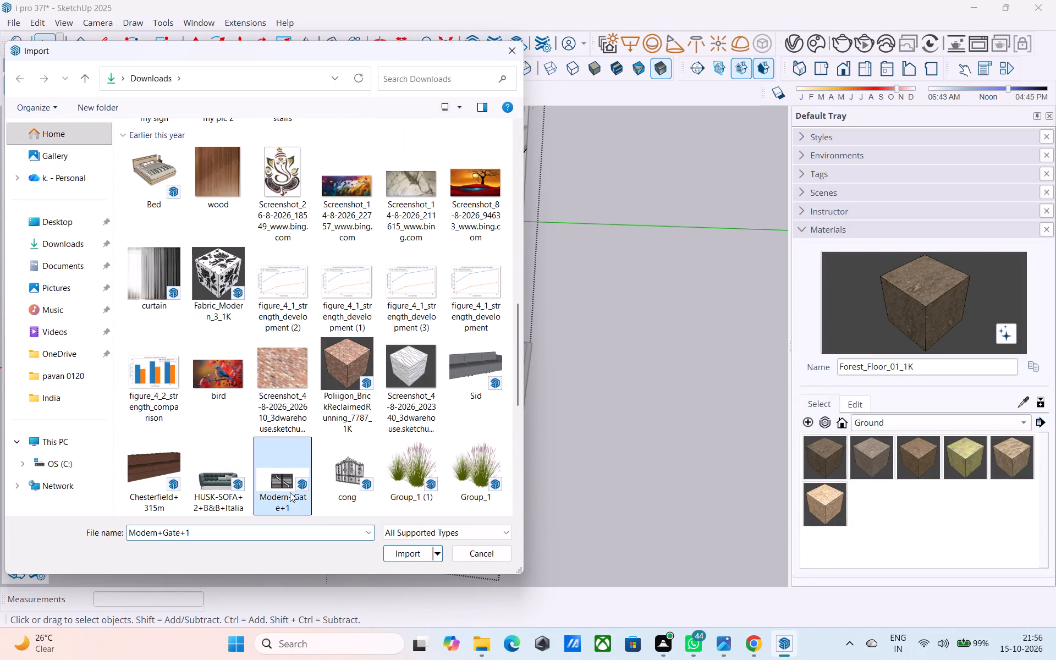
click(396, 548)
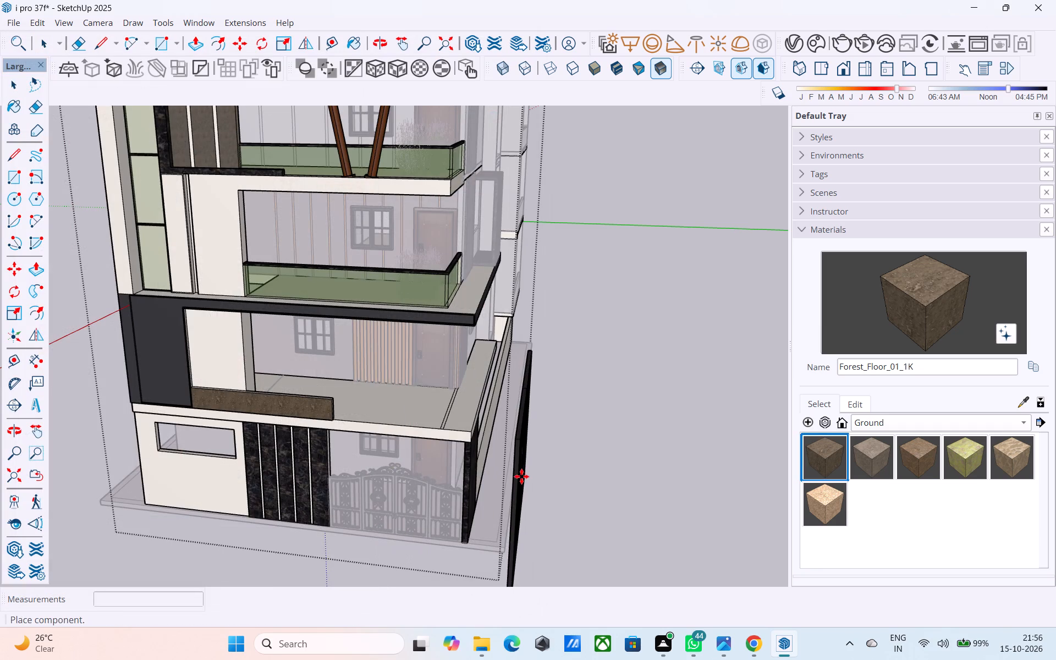
Save the house model.
key(ctrl+s)
click(465, 425)
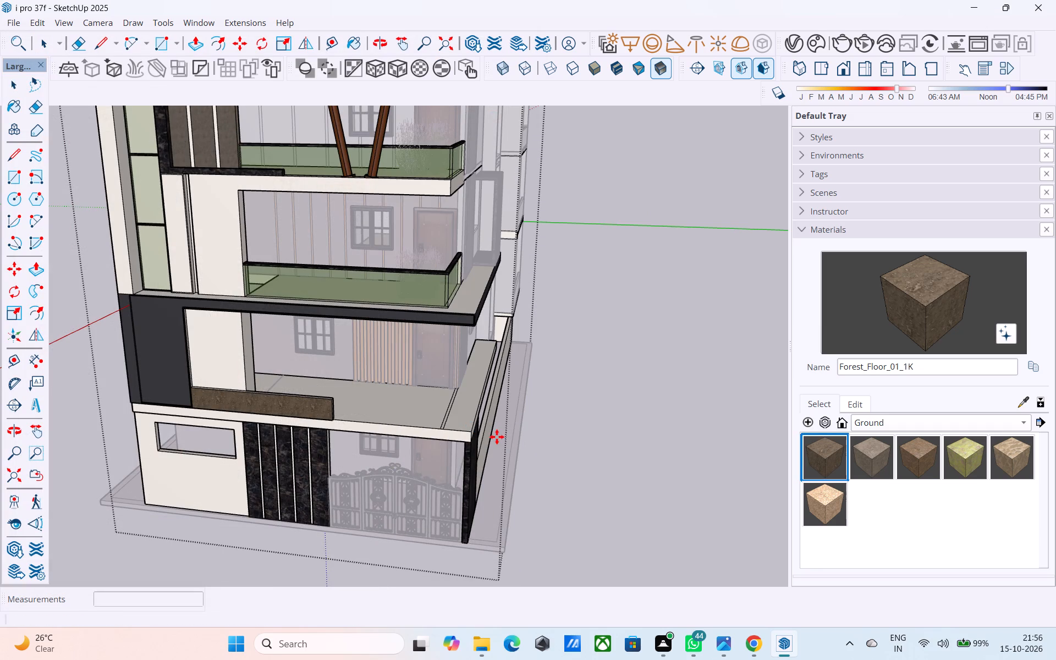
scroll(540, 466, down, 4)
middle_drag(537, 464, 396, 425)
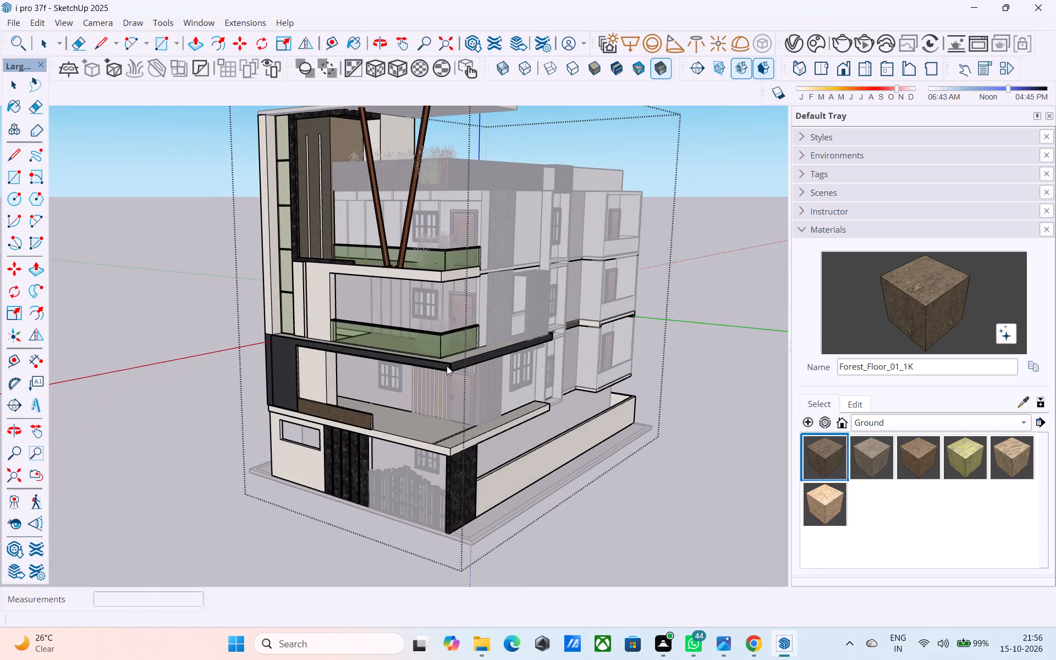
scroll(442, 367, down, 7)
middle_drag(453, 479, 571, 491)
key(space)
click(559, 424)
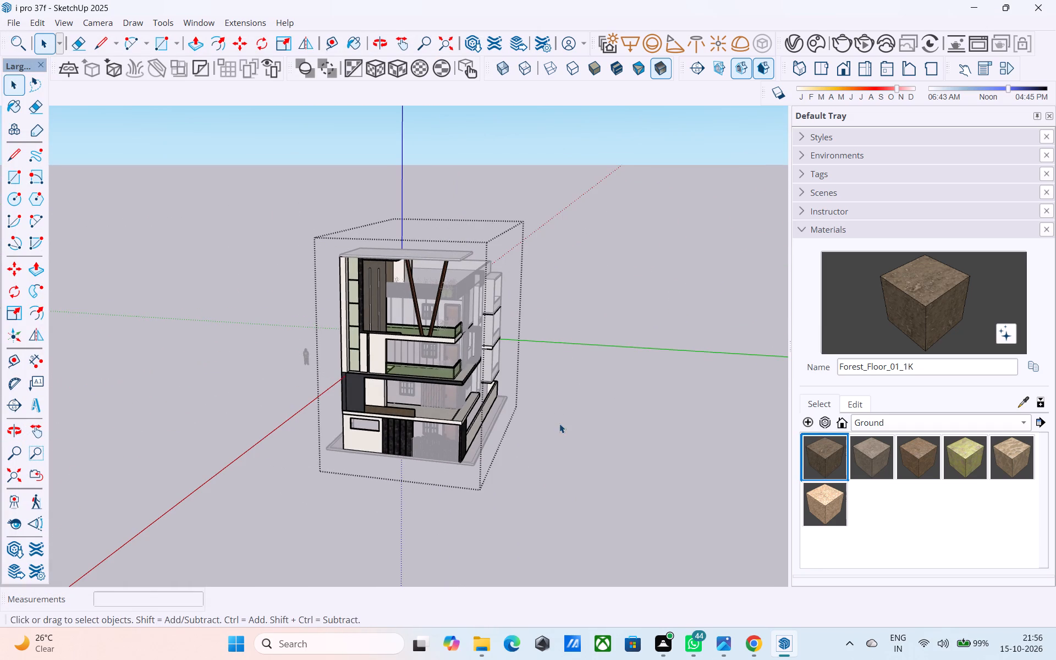
Import the Modern+Gate+1 model from Downloads and place it along the side of the first-floor balcony near the door.
click(536, 417)
click(16, 23)
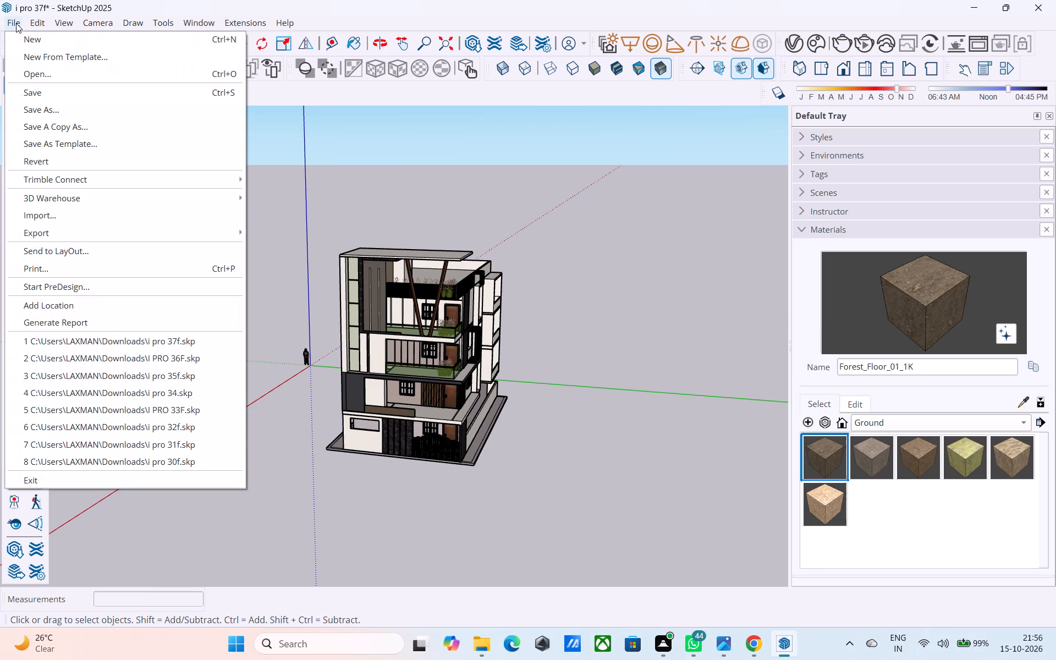
click(83, 213)
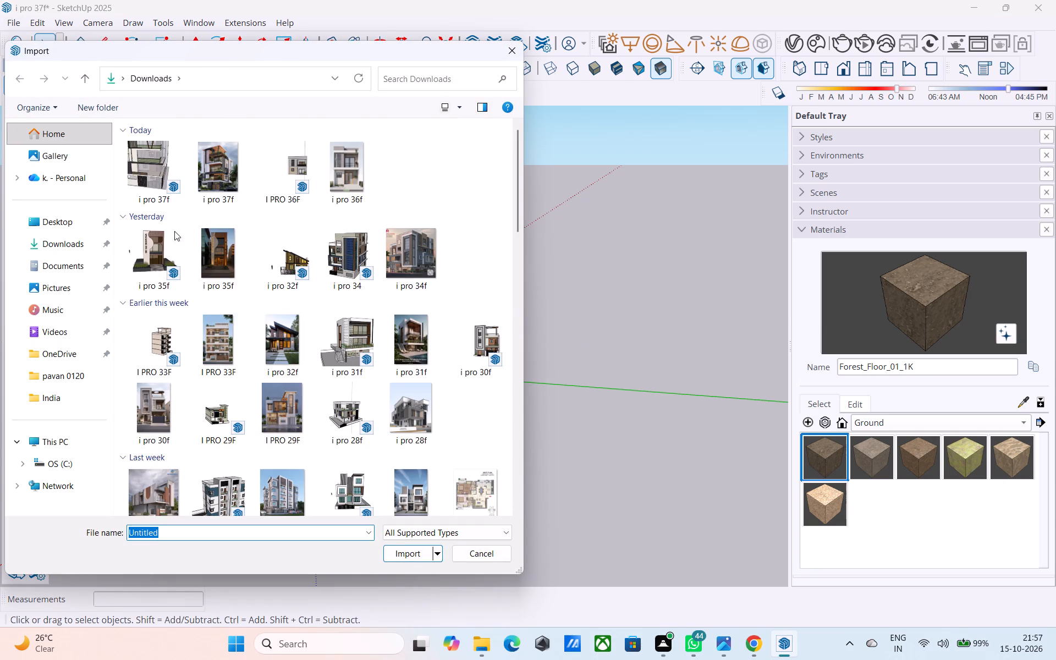
scroll(197, 233, down, 2)
scroll(272, 327, down, 2)
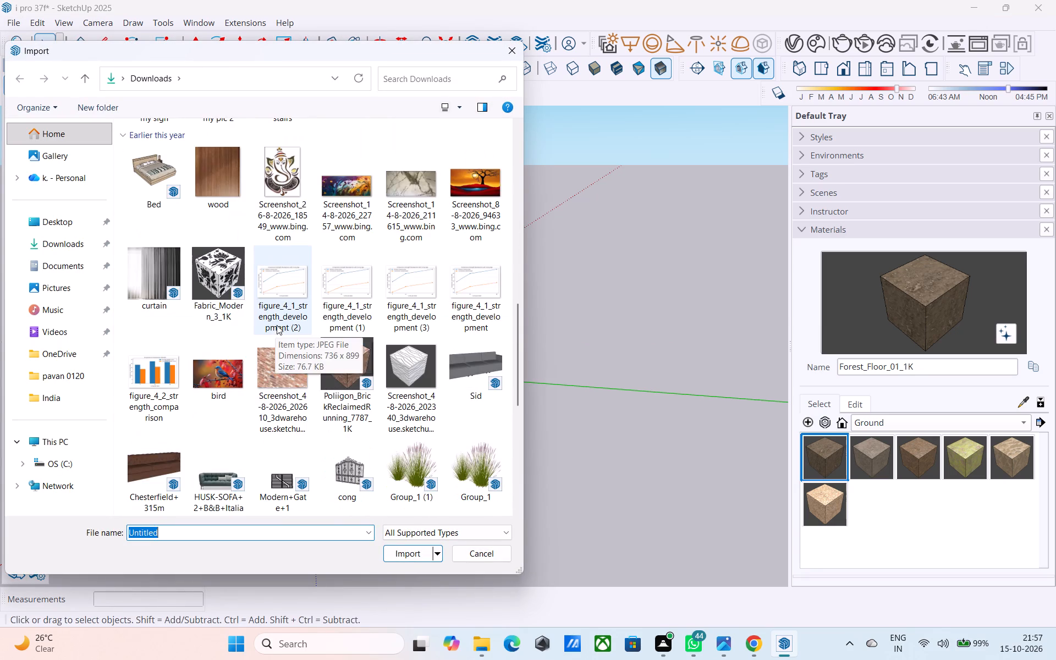
scroll(277, 324, down, 1)
click(280, 249)
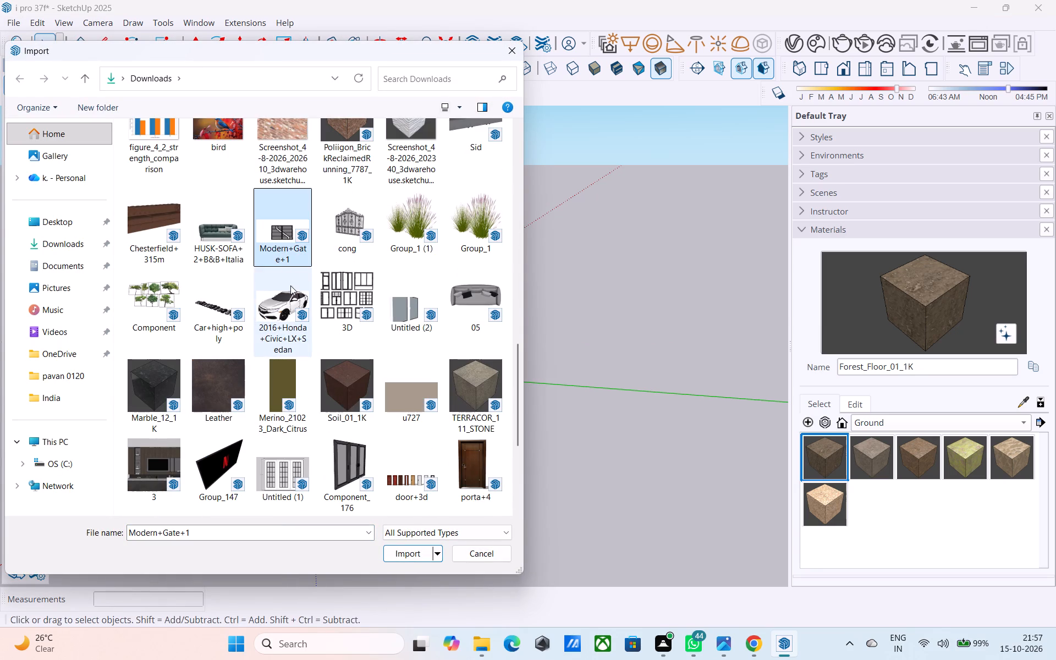
click(412, 559)
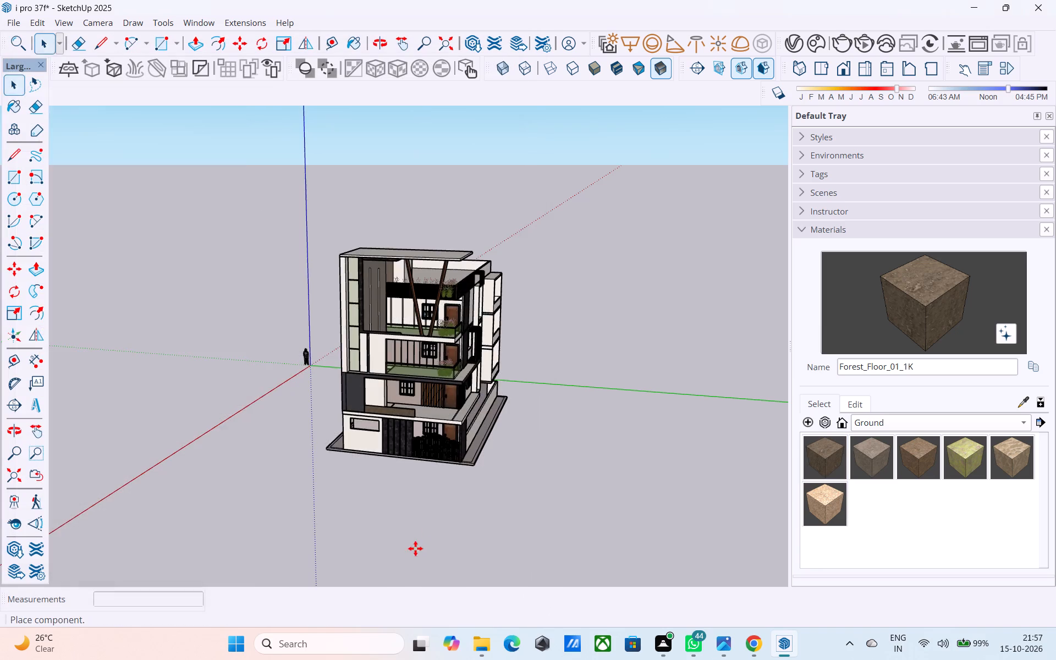
scroll(428, 525, down, 2)
scroll(466, 496, up, 6)
scroll(473, 432, up, 1)
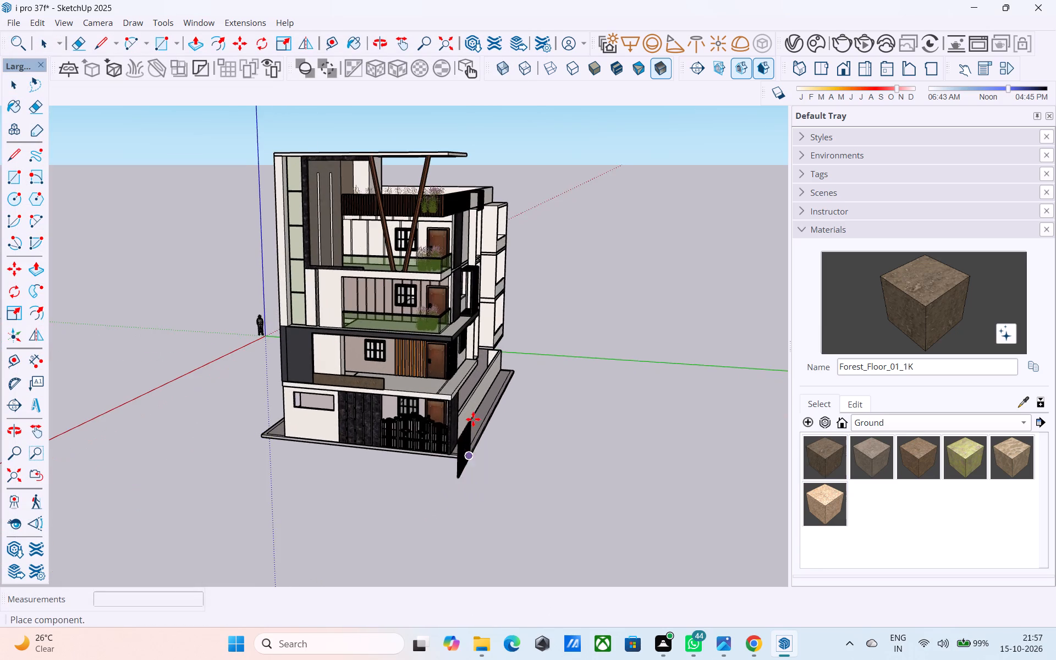
scroll(473, 419, up, 1)
scroll(452, 380, up, 7)
click(433, 360)
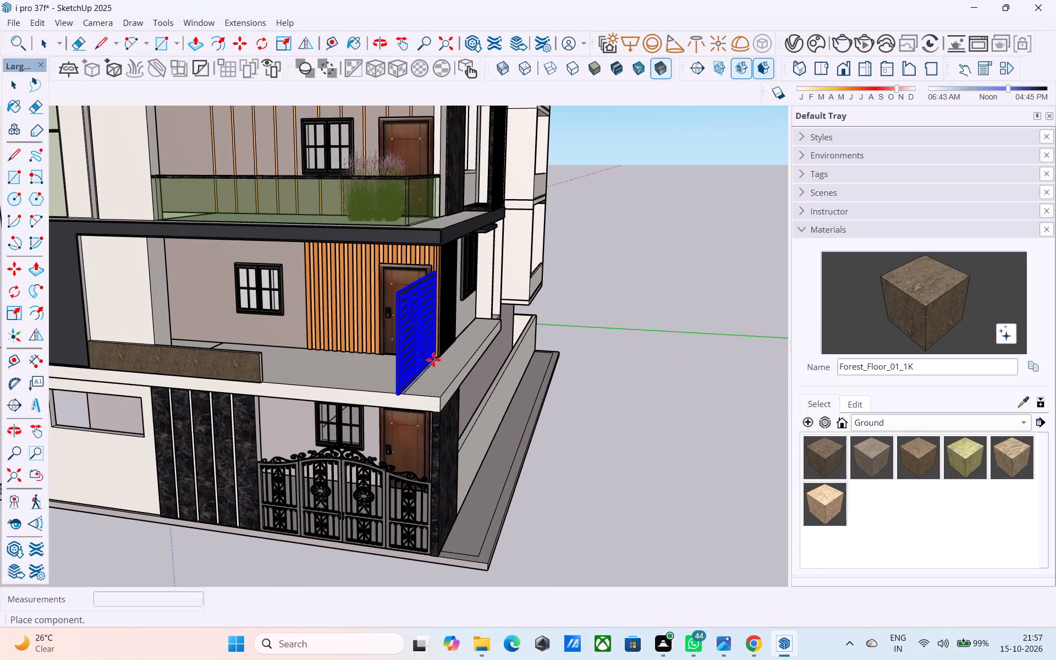
Scale the placed gate panel down in height so it suits a balcony railing.
middle_drag(433, 360, 256, 384)
scroll(263, 382, up, 3)
key(s)
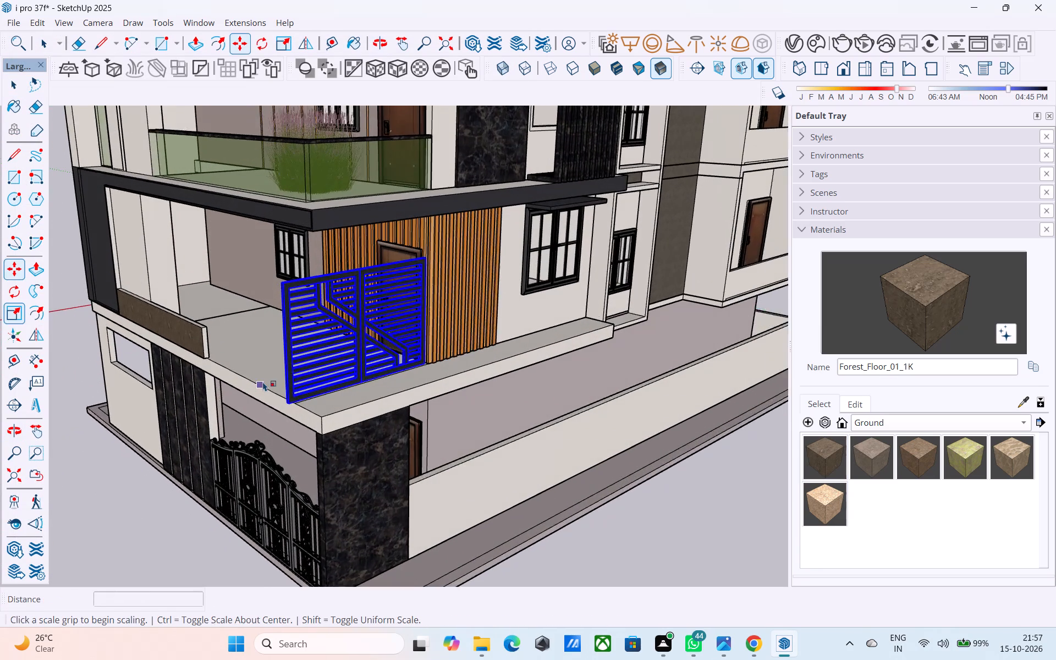
shift+middle_drag(290, 351, 263, 479)
shift+middle_drag(340, 345, 350, 360)
scroll(361, 382, up, 5)
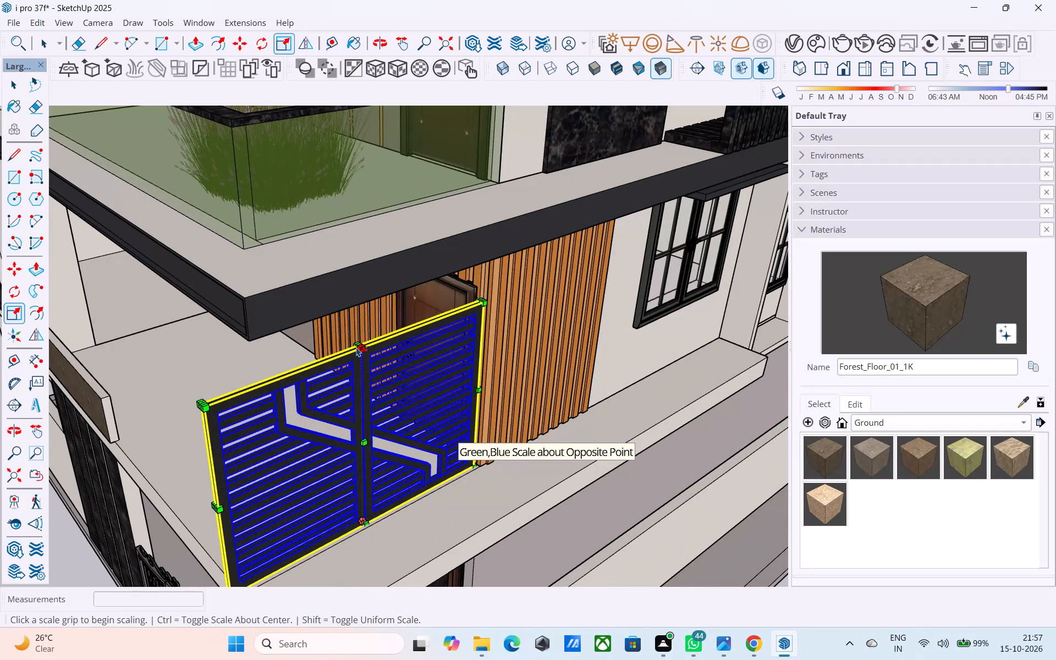
middle_drag(356, 347, 388, 353)
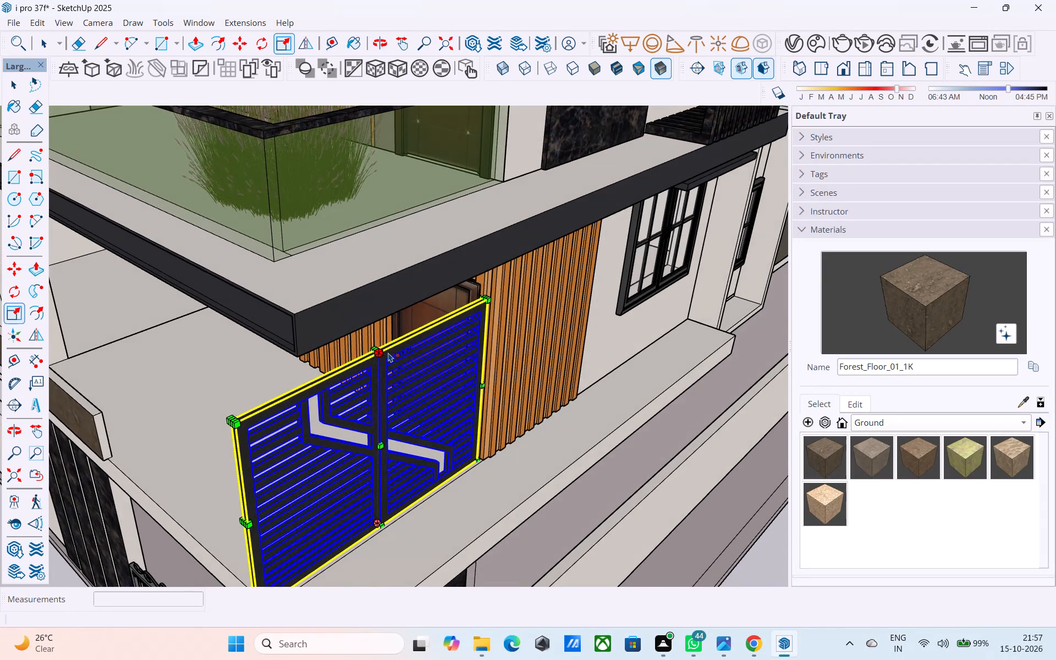
scroll(388, 353, up, 4)
drag(367, 354, 371, 443)
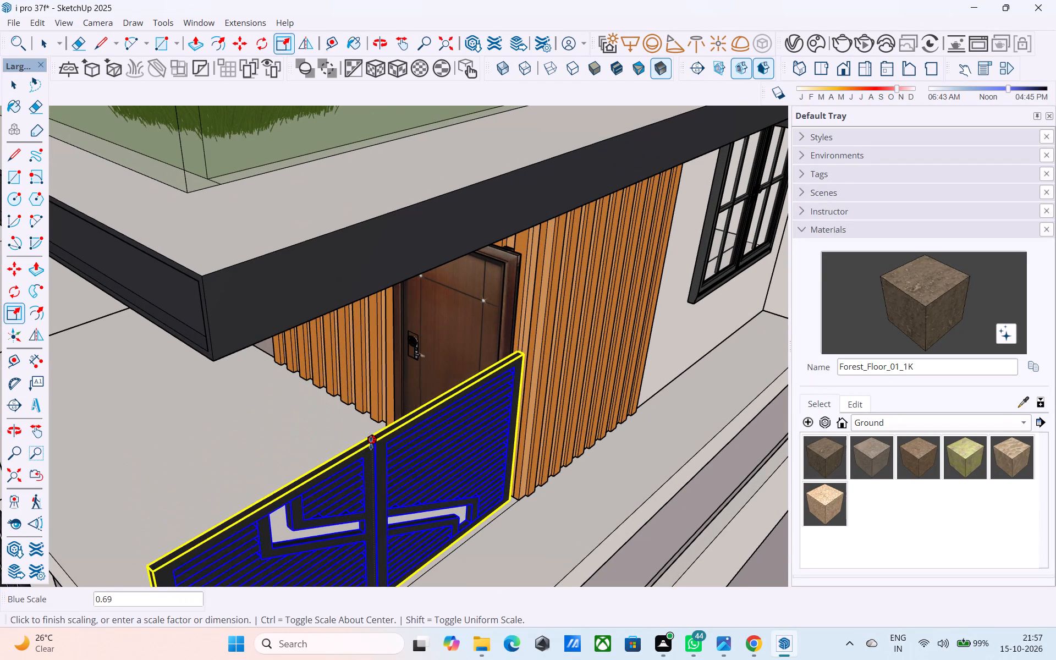
drag(371, 443, 372, 479)
Shorten the gate panel lengthwise by a scale factor of about 0.96, at its front end.
shift+middle_drag(373, 481, 480, 272)
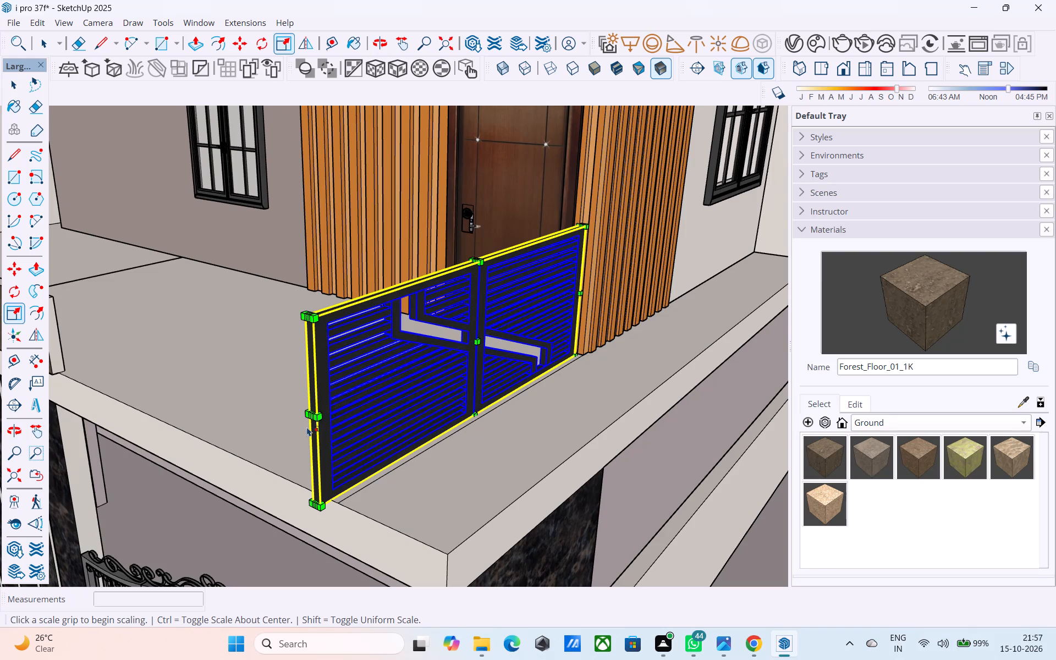
drag(309, 420, 335, 413)
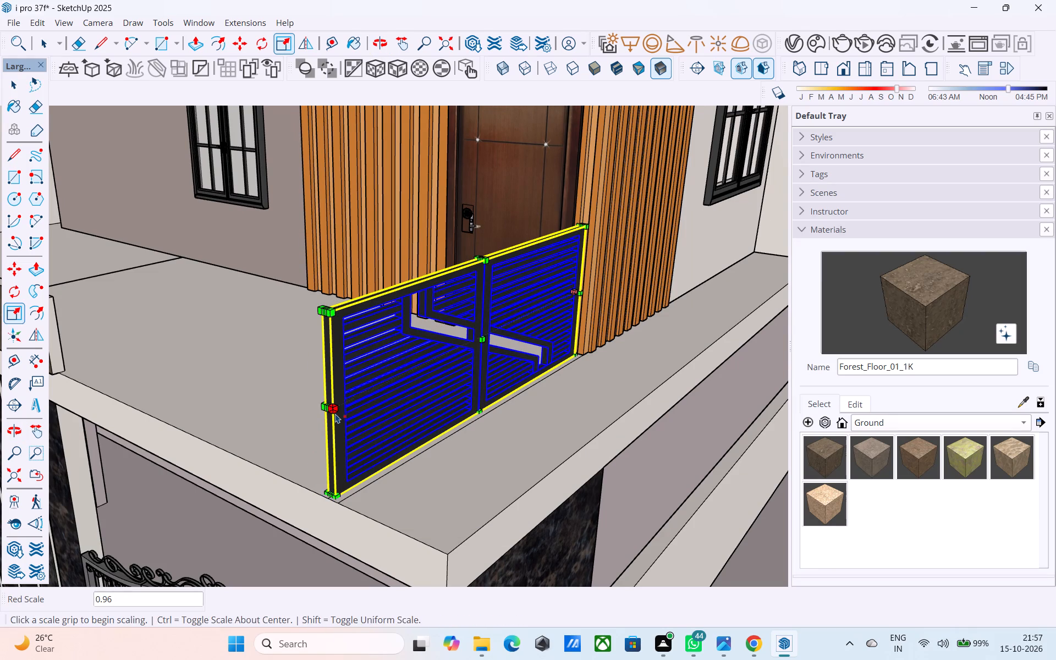
middle_drag(338, 415, 540, 425)
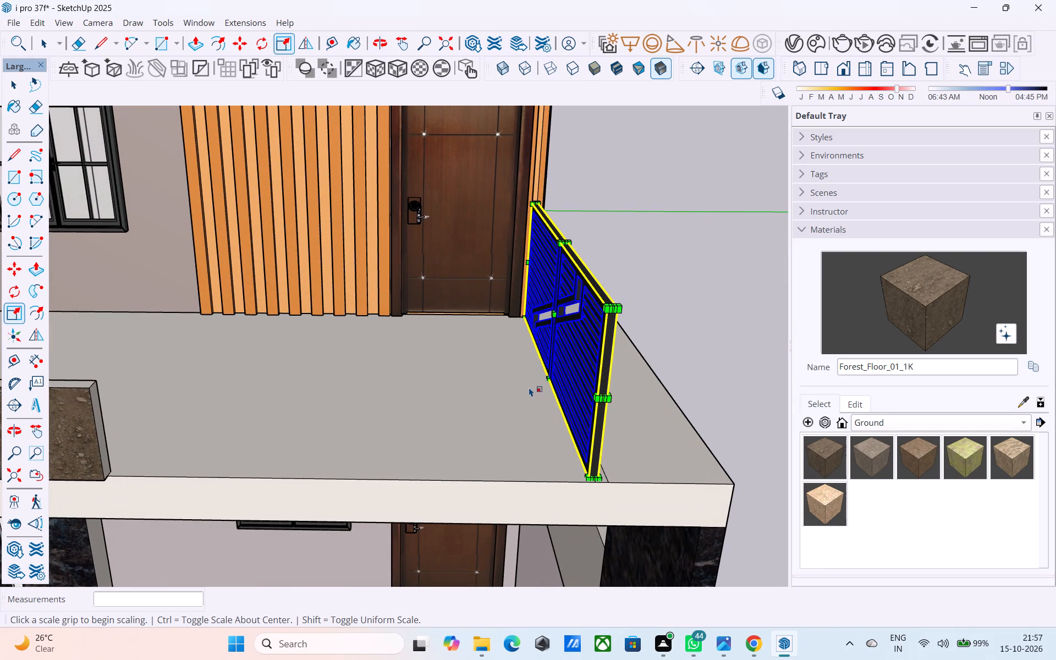
Reduce the side gate panel's height further by a scale factor of about 0.87.
scroll(529, 387, down, 3)
middle_drag(529, 387, 287, 344)
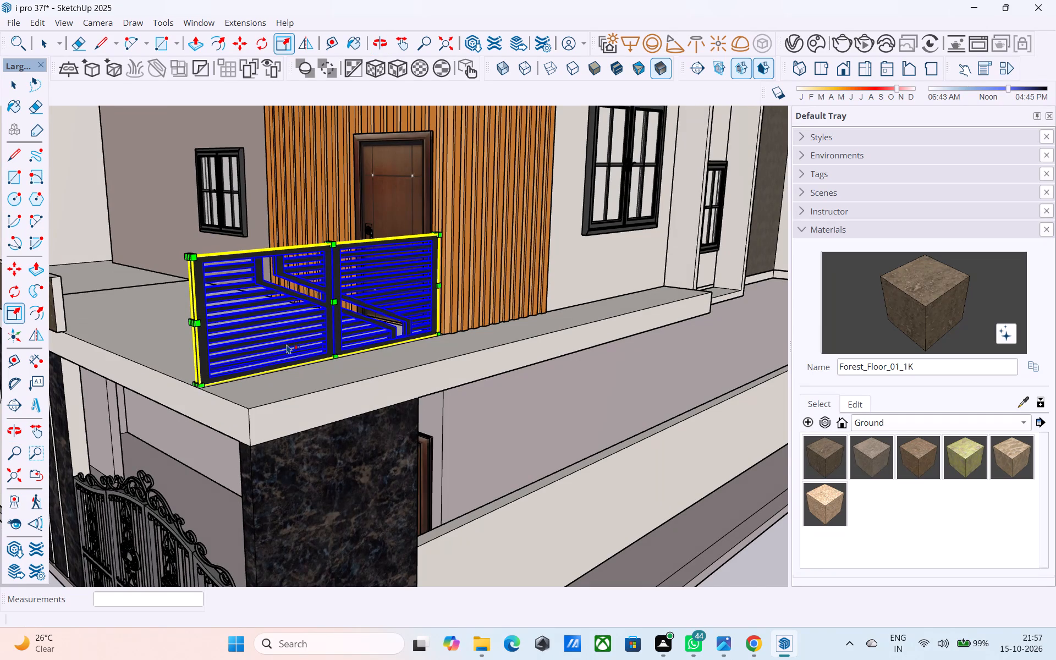
middle_drag(284, 344, 534, 372)
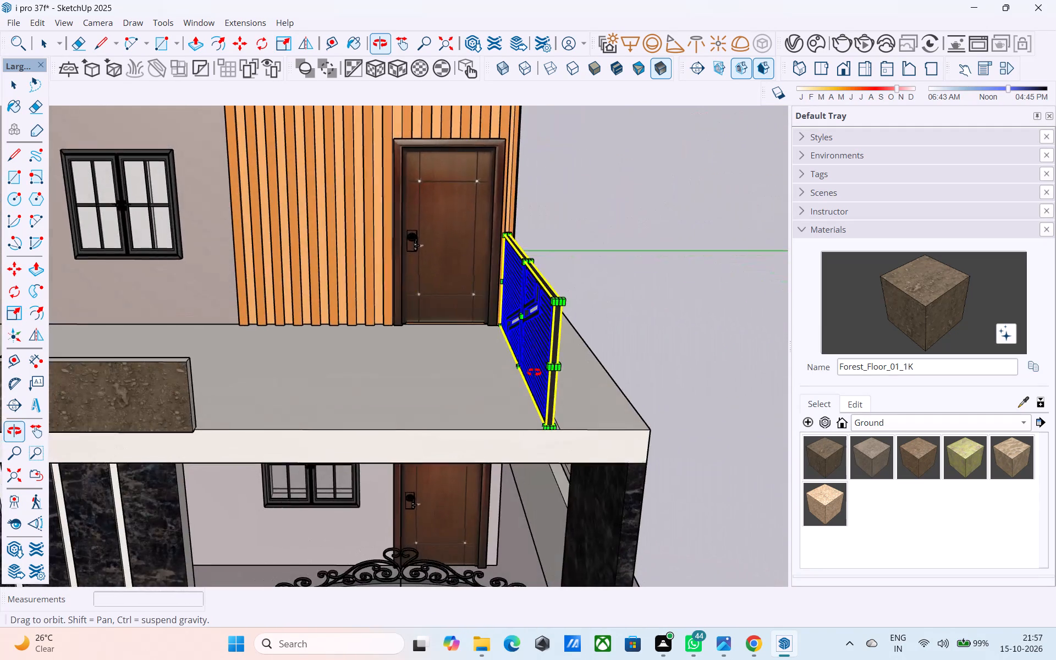
middle_drag(534, 372, 537, 373)
scroll(536, 346, up, 4)
scroll(527, 325, down, 1)
middle_drag(527, 325, 288, 362)
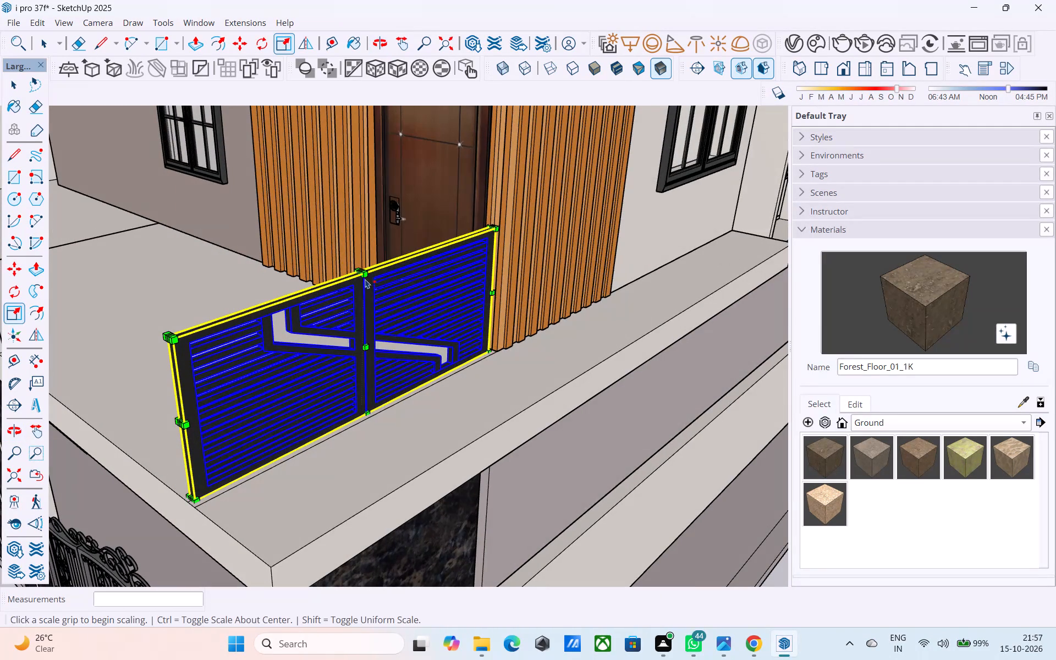
drag(357, 272, 359, 273)
drag(359, 273, 361, 293)
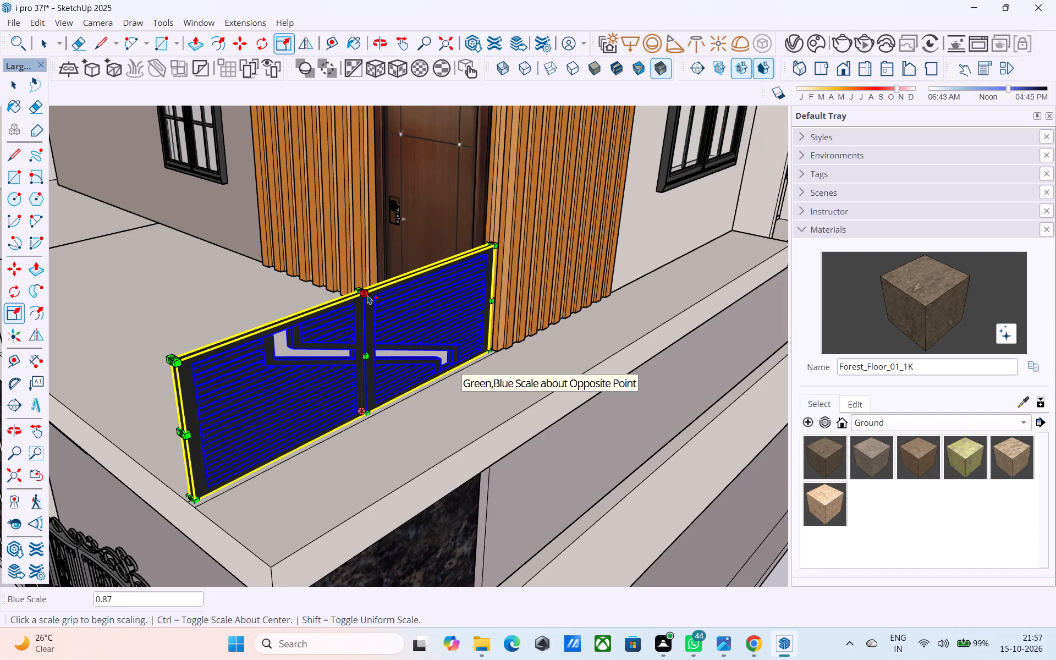
Copy the side railing panel about 3' 9 7/8" along the balcony's front edge, toward the low textured wall.
middle_drag(368, 295, 574, 352)
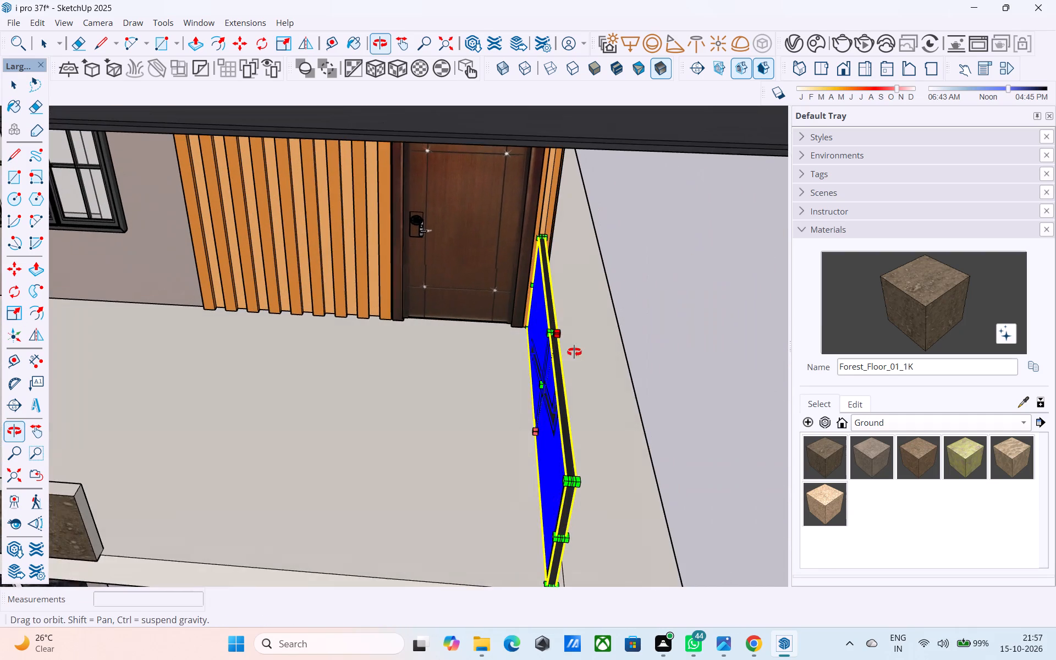
middle_drag(574, 352, 575, 352)
key(m)
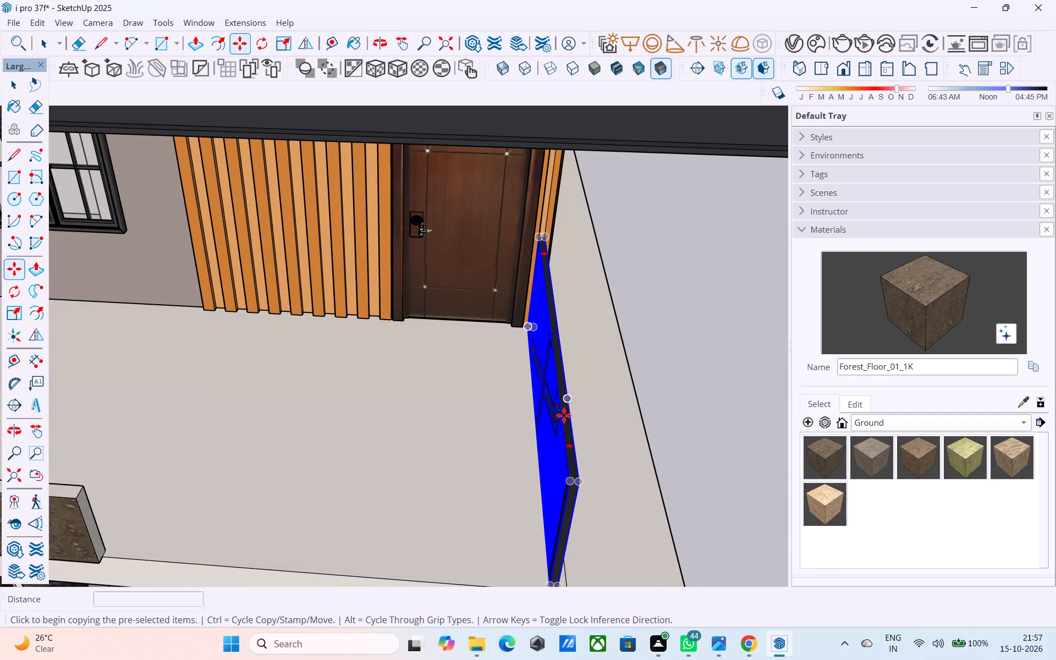
click(574, 483)
middle_drag(437, 499, 586, 400)
key(space)
key(m)
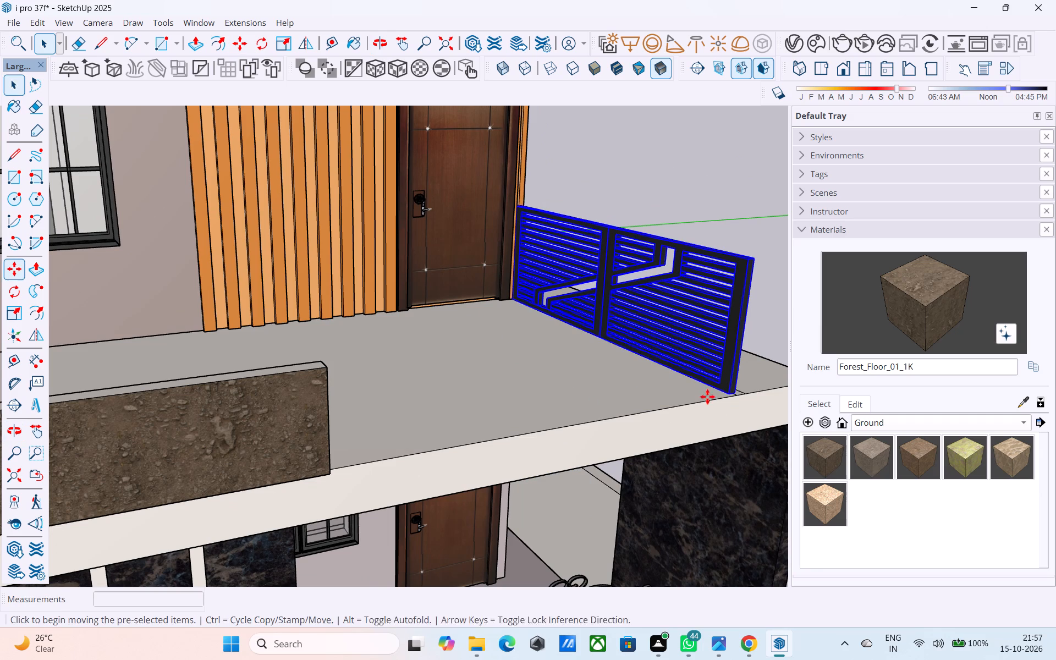
click(725, 389)
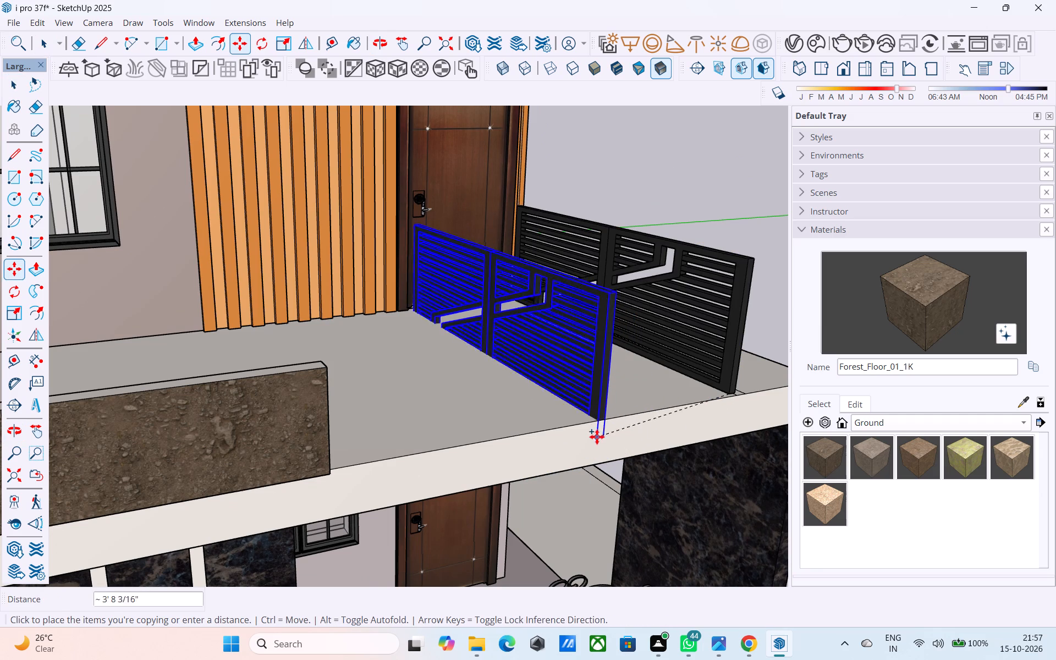
click(593, 425)
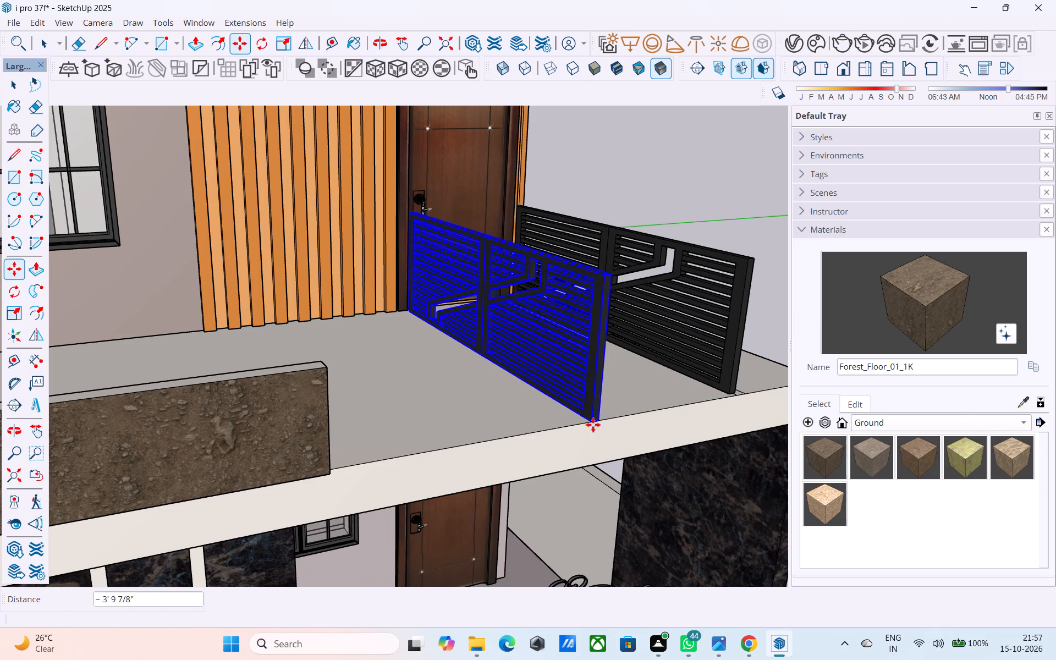
Rotate the copied railing panel 90 degrees about its front bottom corner so it runs along the balcony's front edge.
middle_drag(593, 425, 535, 431)
key(q)
scroll(541, 476, up, 3)
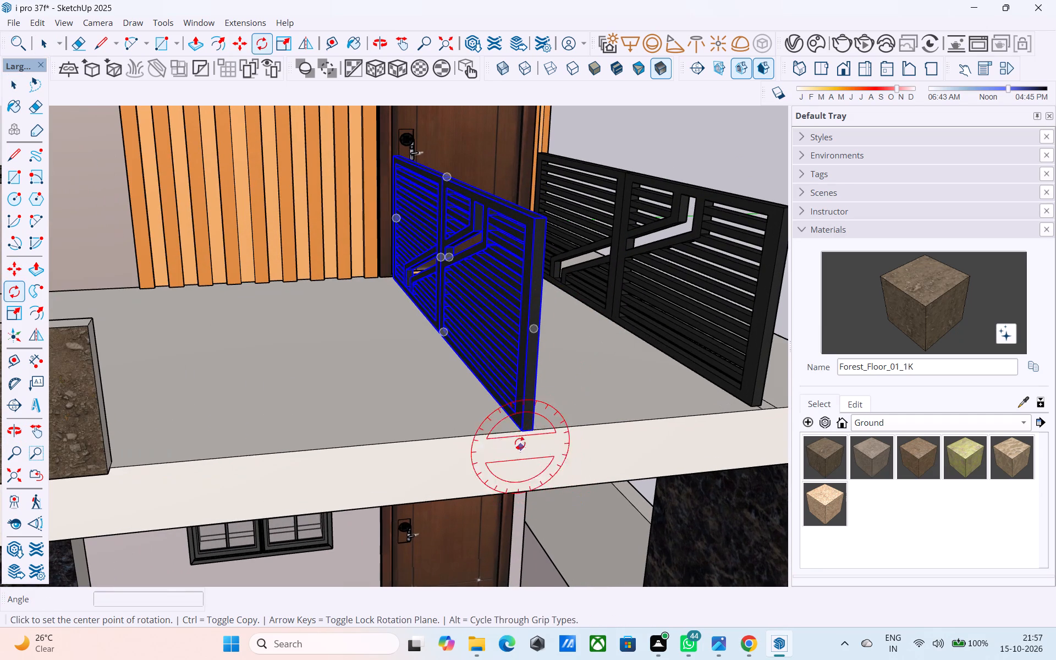
click(518, 427)
click(531, 427)
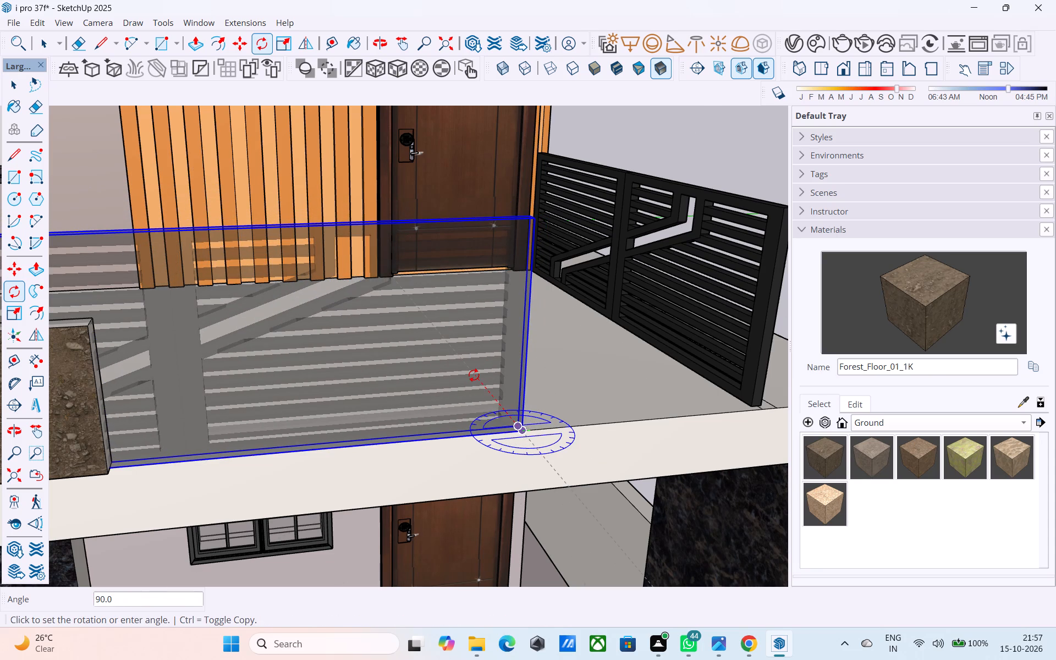
click(474, 375)
Move the rotated front panel along the balcony edge so its outer bottom corner meets the side panel's front corner.
middle_drag(503, 369, 432, 378)
scroll(432, 378, down, 5)
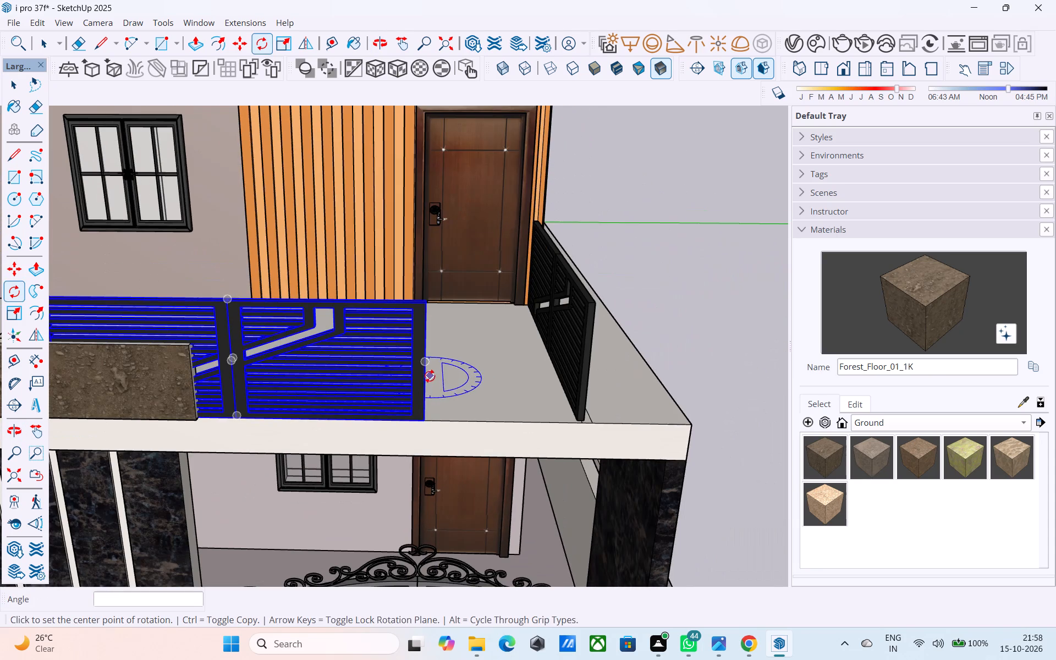
key(m)
middle_drag(431, 404, 282, 426)
scroll(284, 428, up, 4)
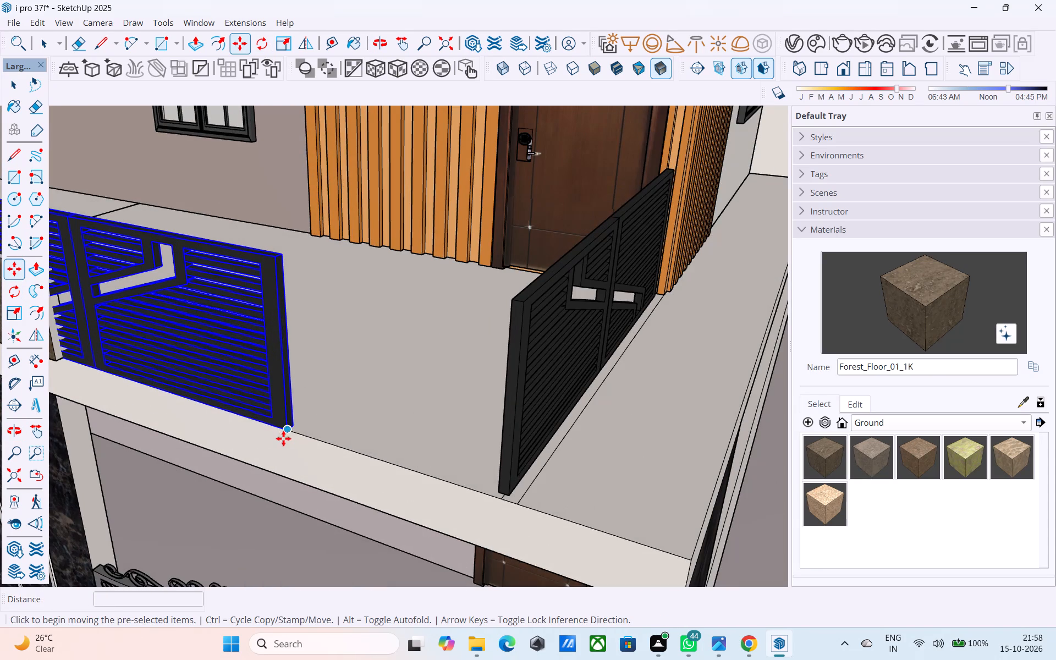
click(283, 435)
click(524, 509)
scroll(527, 503, down, 3)
middle_drag(526, 504, 633, 504)
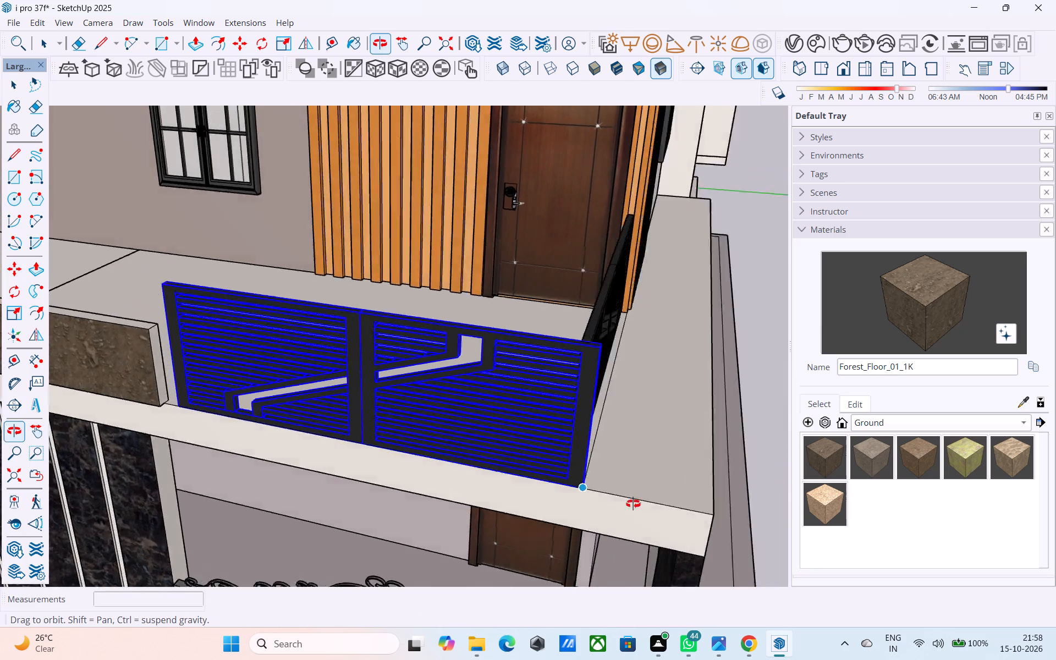
middle_drag(633, 504, 789, 491)
middle_drag(681, 444, 613, 510)
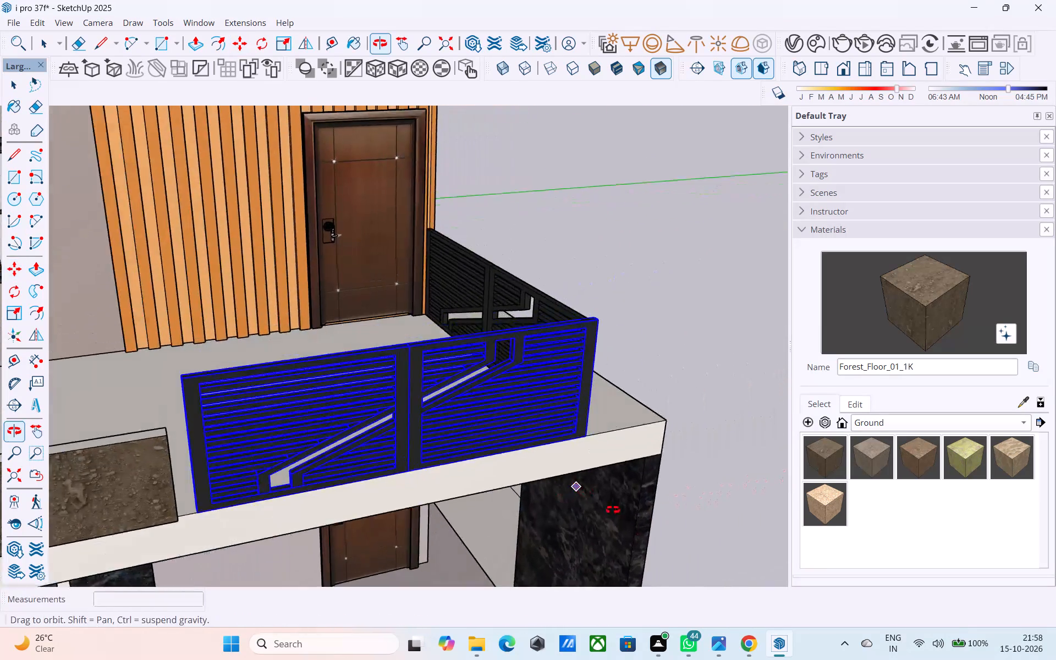
middle_drag(613, 510, 271, 531)
Move the side railing panel outward so its rear bottom corner aligns with the outer corner of the wooden wall cladding.
key(space)
click(296, 405)
scroll(296, 405, up, 4)
key(m)
scroll(440, 321, up, 10)
click(516, 298)
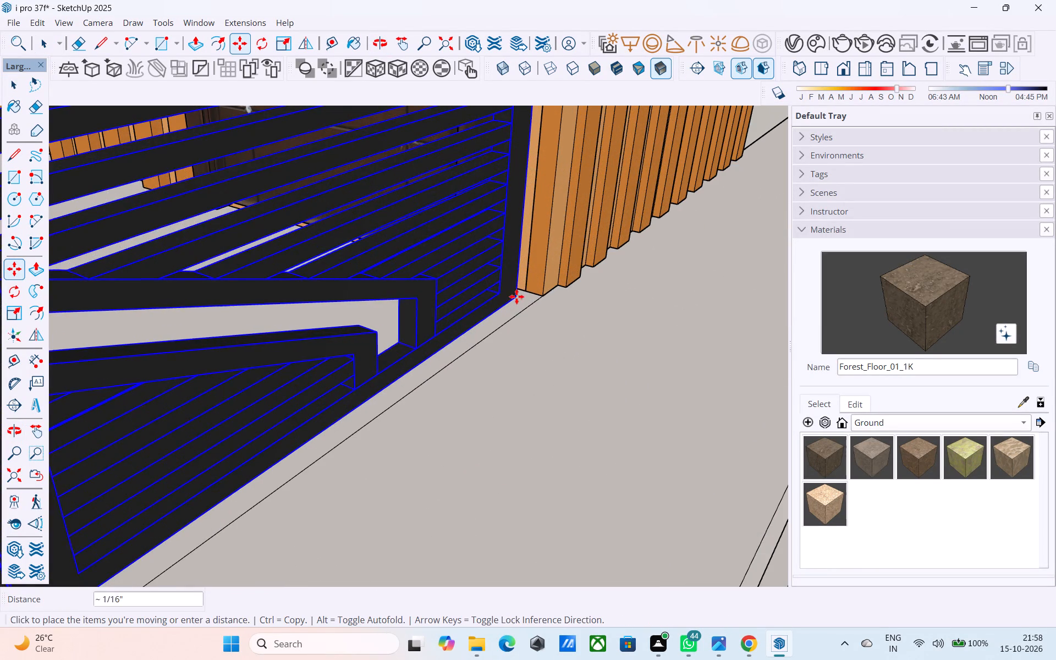
click(541, 293)
scroll(540, 293, down, 6)
key(space)
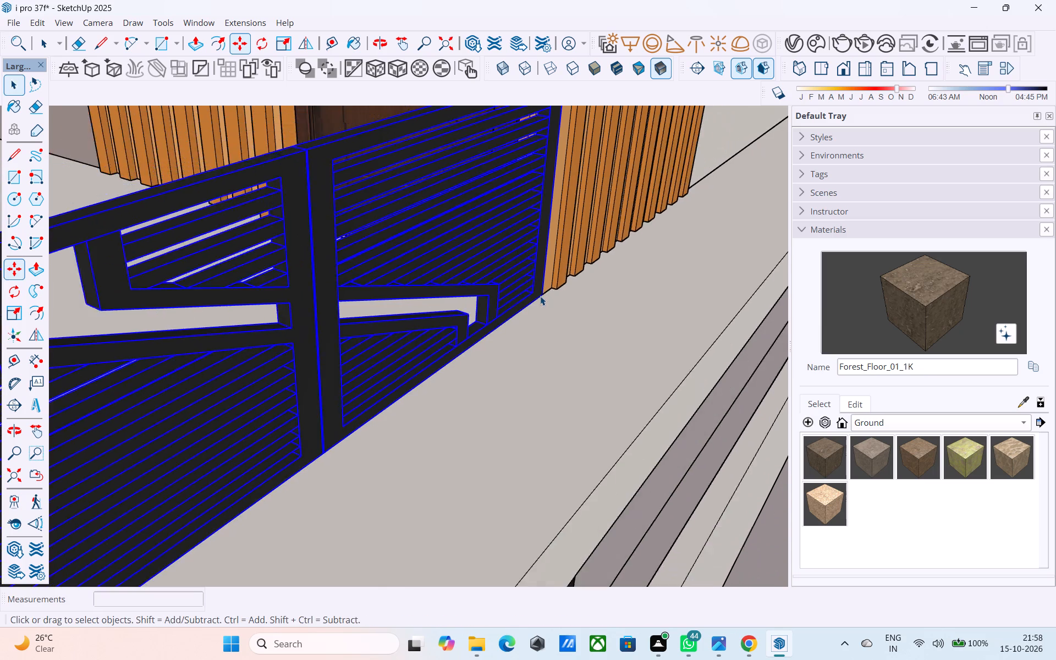
Stretch the side railing panel's front end slightly to close the gap with the front railing panel.
scroll(540, 296, down, 7)
middle_drag(530, 313, 383, 335)
key(s)
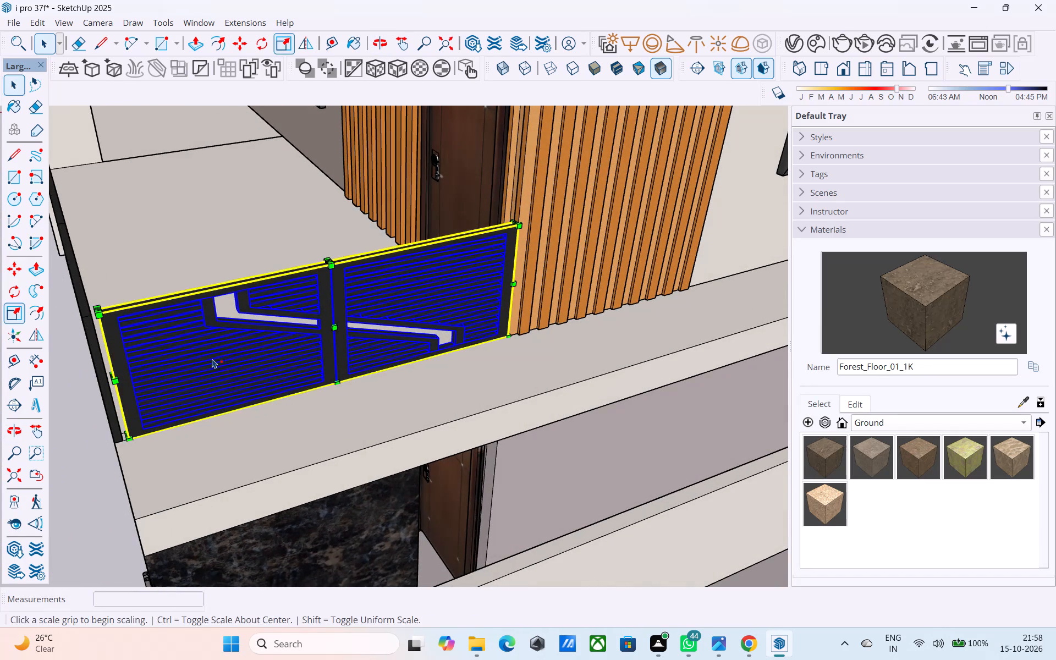
shift+middle_drag(212, 359, 283, 338)
scroll(221, 353, up, 6)
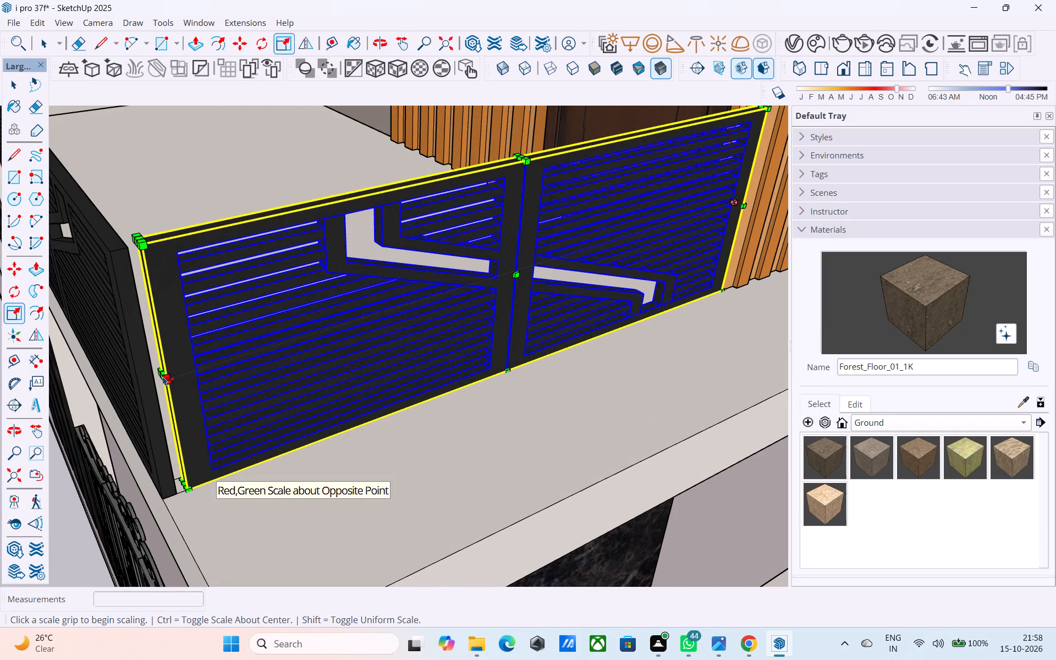
drag(160, 373, 152, 381)
scroll(152, 381, down, 1)
middle_drag(152, 381, 349, 332)
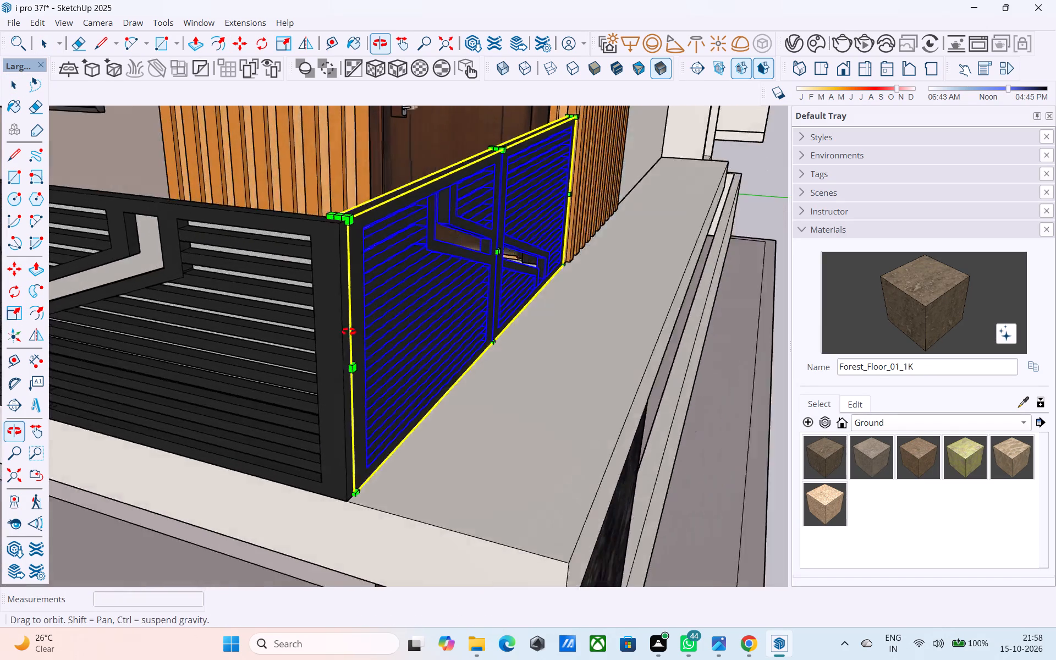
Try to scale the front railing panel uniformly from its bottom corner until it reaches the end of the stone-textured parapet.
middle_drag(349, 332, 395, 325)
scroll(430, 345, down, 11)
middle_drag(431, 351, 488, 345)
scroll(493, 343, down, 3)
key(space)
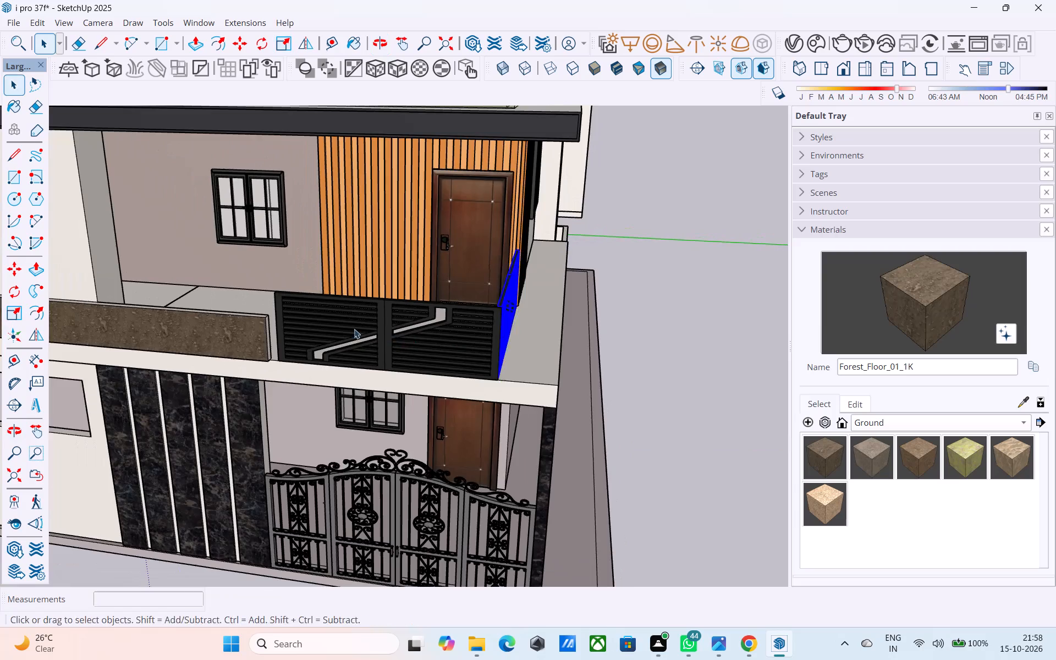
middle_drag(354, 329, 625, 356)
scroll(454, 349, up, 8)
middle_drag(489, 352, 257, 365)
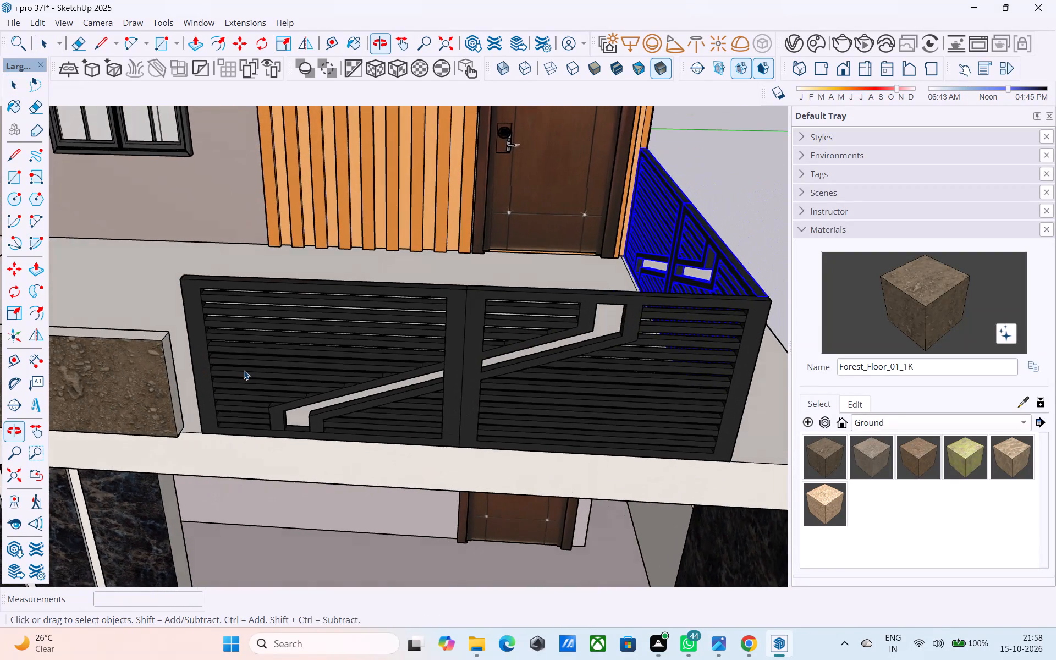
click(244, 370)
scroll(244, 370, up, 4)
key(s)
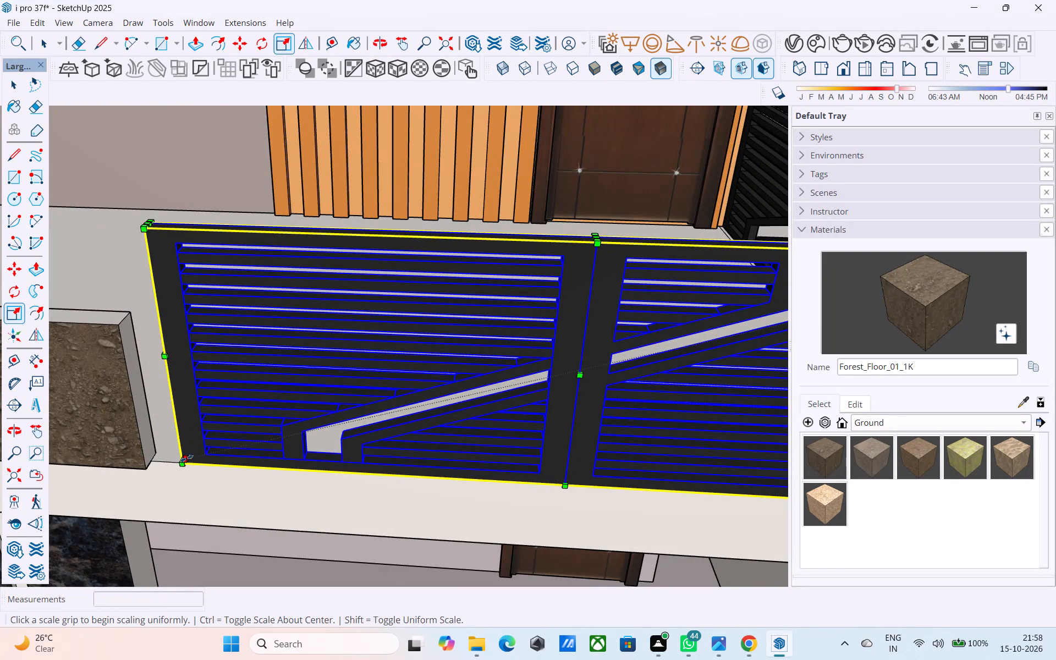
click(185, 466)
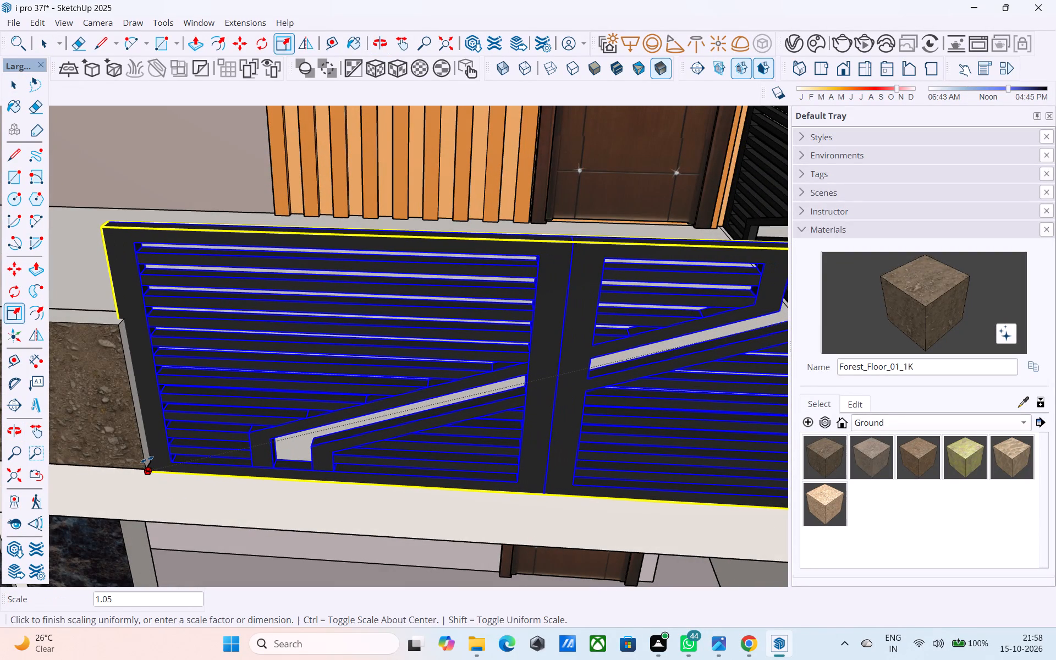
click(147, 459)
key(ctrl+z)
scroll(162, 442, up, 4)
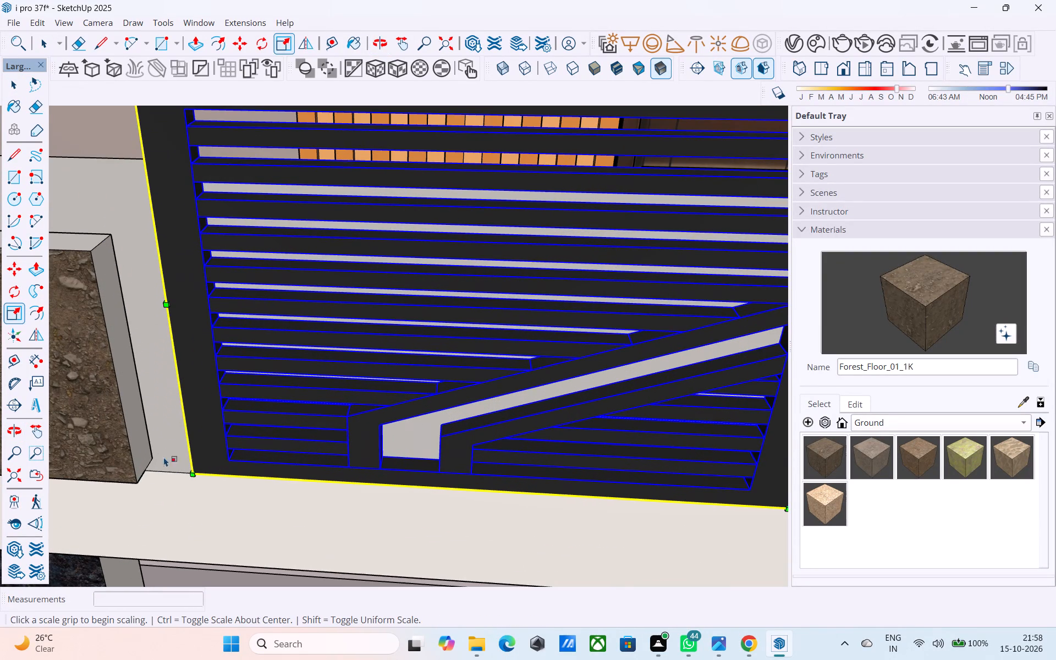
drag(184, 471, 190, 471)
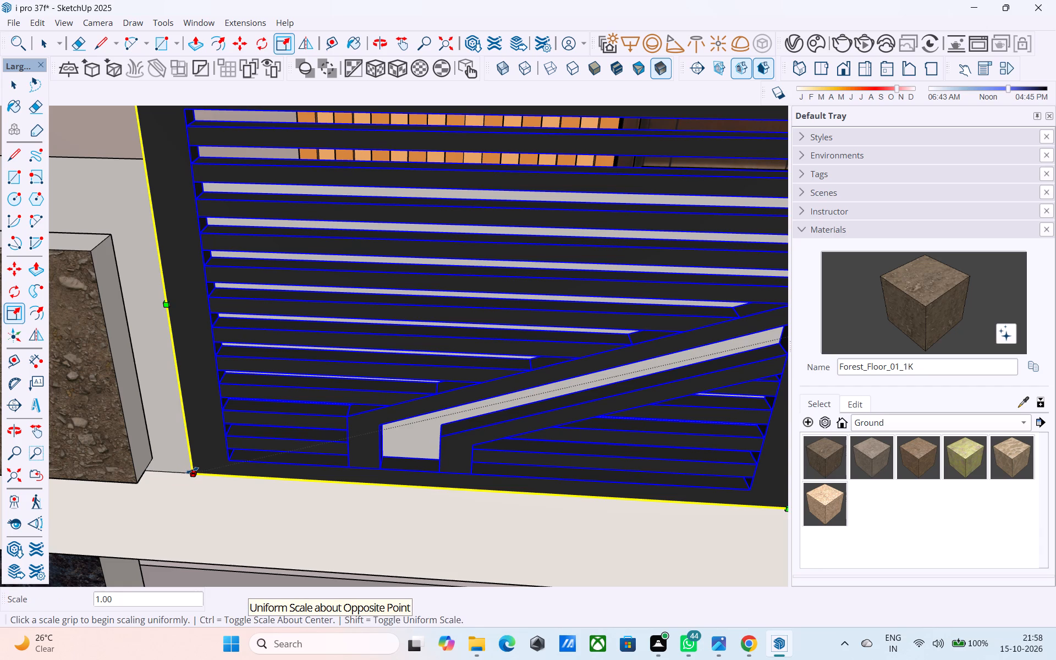
Move the front railing panel along the balcony edge so its bottom corner meets the outer bottom corner of the textured parapet.
key(m)
click(192, 471)
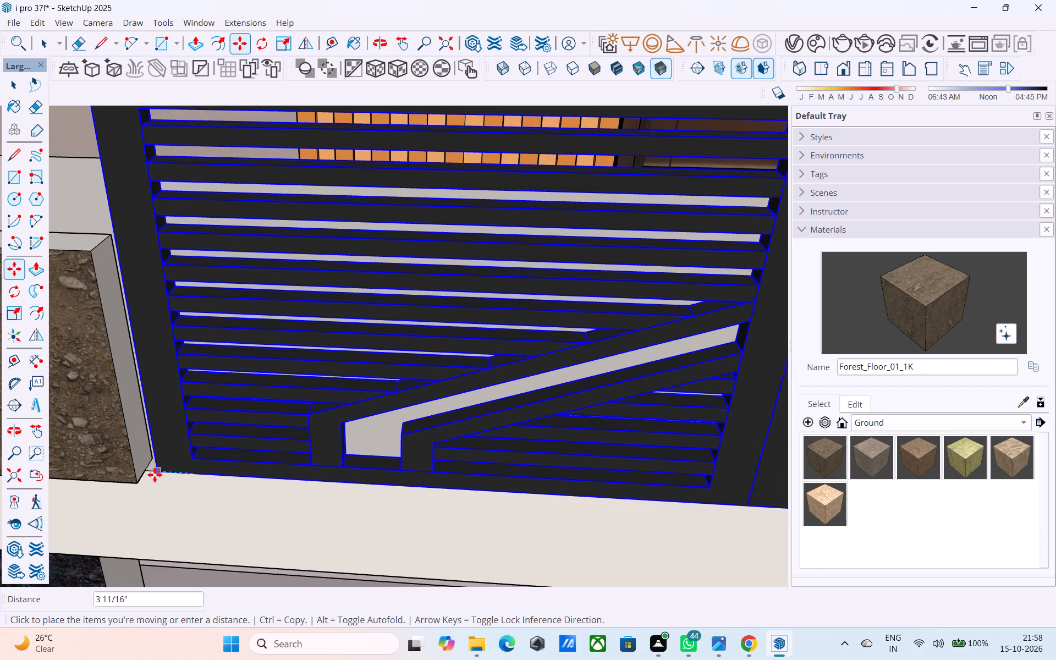
click(145, 477)
scroll(144, 476, down, 9)
middle_drag(237, 485, 96, 455)
scroll(169, 437, down, 3)
middle_drag(174, 435, 140, 440)
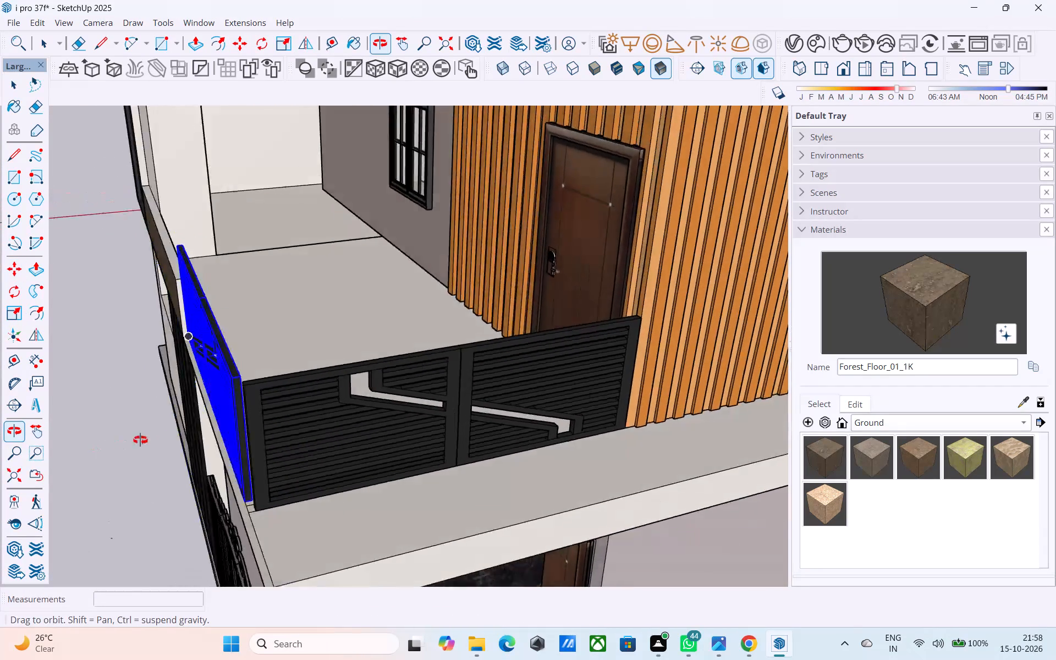
middle_drag(140, 440, 296, 430)
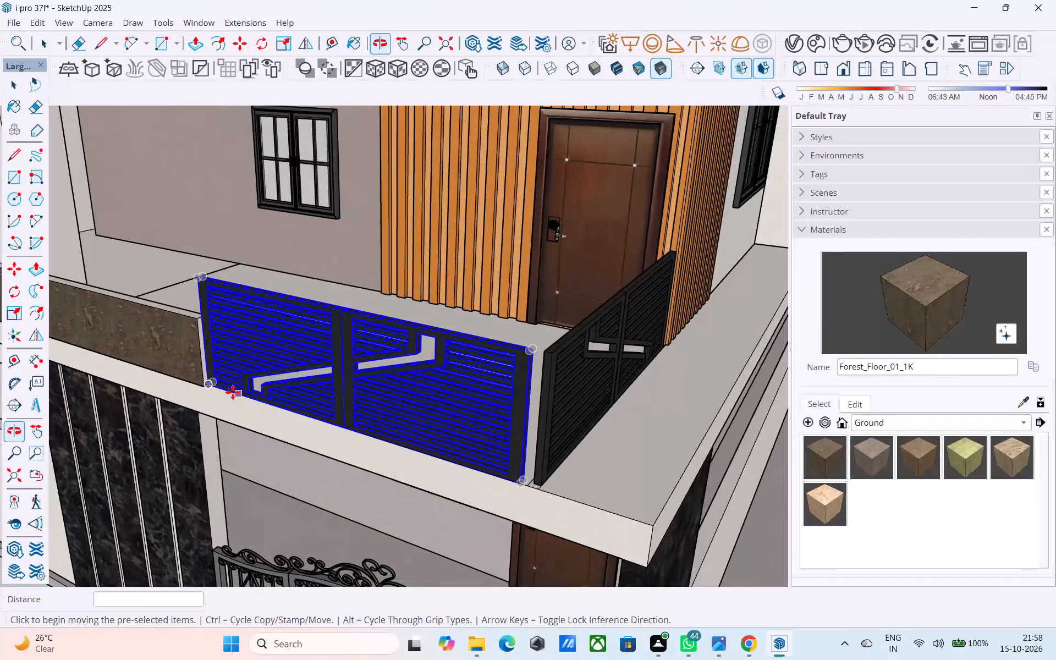
scroll(217, 387, up, 17)
click(216, 381)
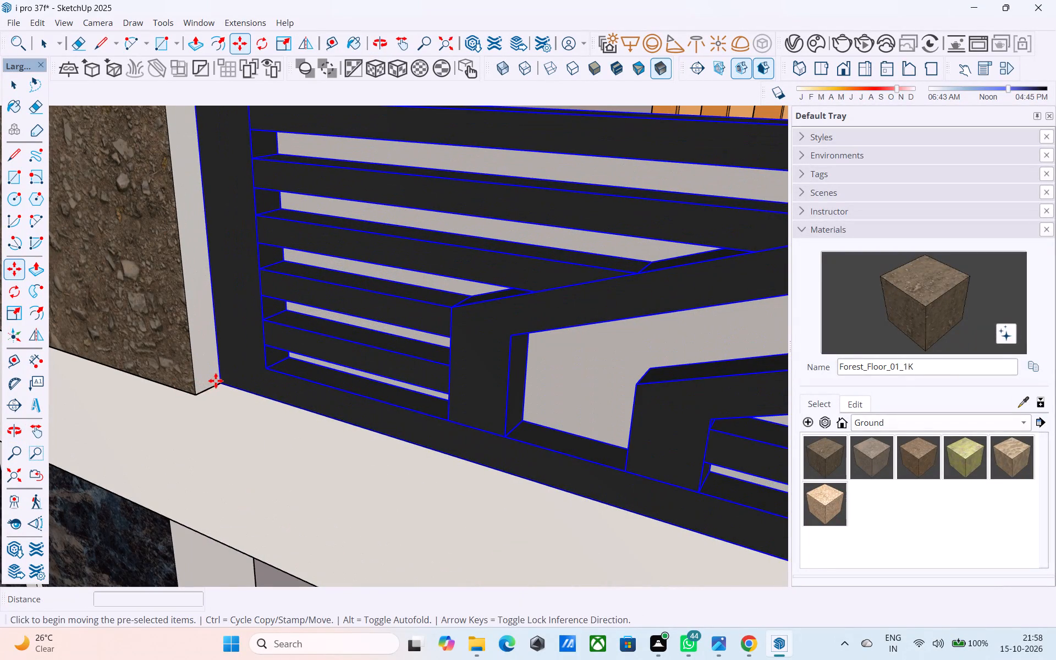
click(199, 393)
Scale down the front railing panel's height so its top edge comes close to the textured parapet's top.
scroll(194, 394, down, 3)
middle_drag(193, 394, 185, 398)
scroll(183, 397, down, 17)
middle_drag(261, 380, 311, 370)
key(s)
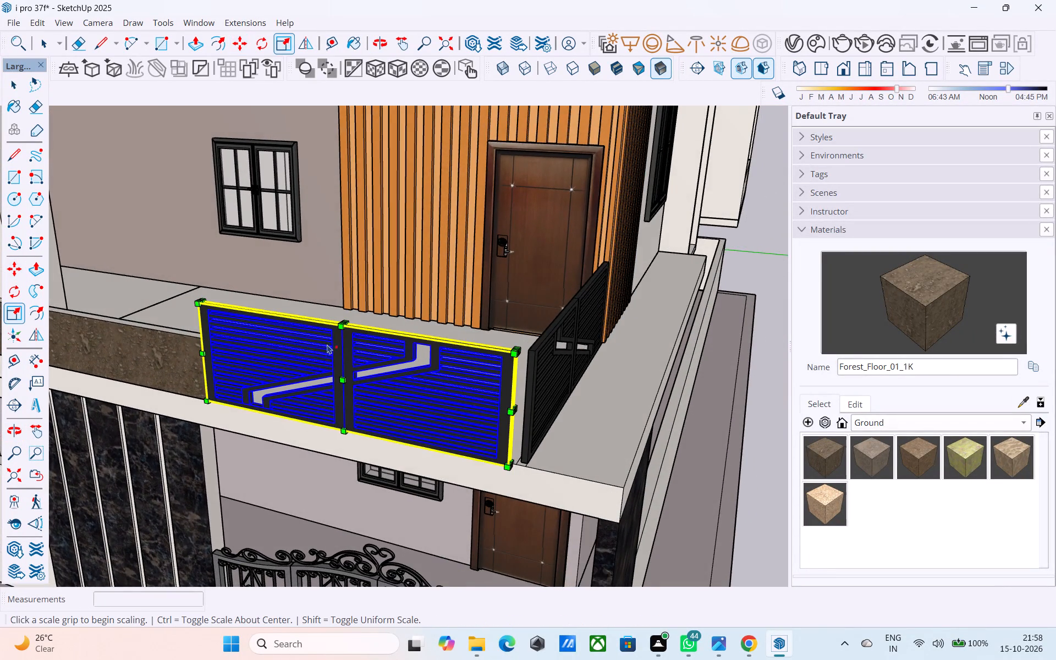
scroll(331, 339, up, 3)
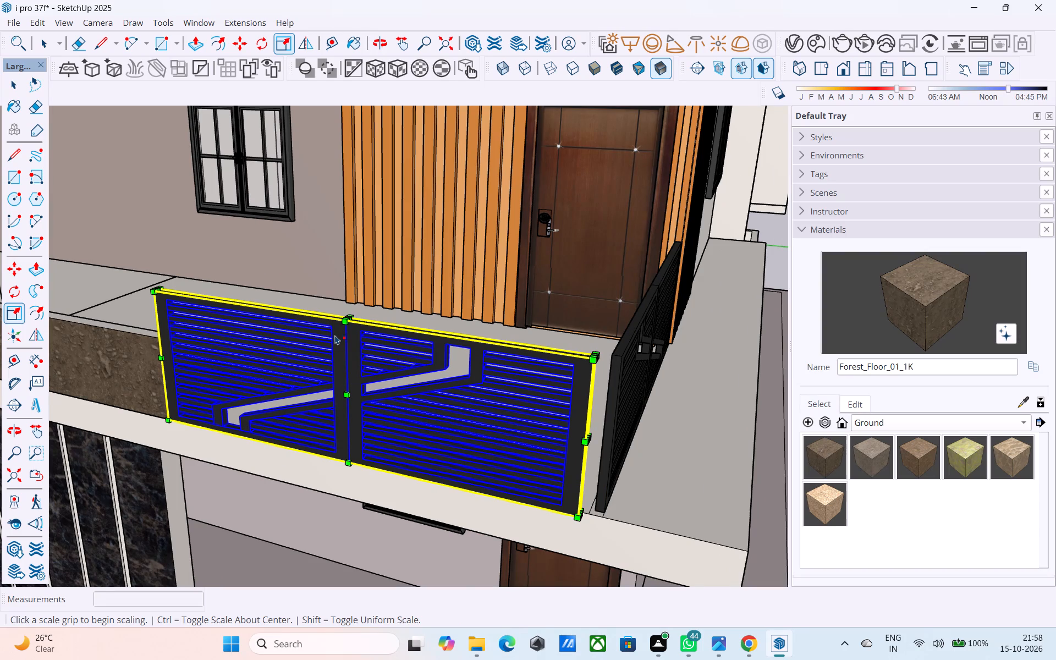
middle_drag(338, 333, 327, 368)
scroll(334, 359, up, 4)
drag(339, 361, 340, 373)
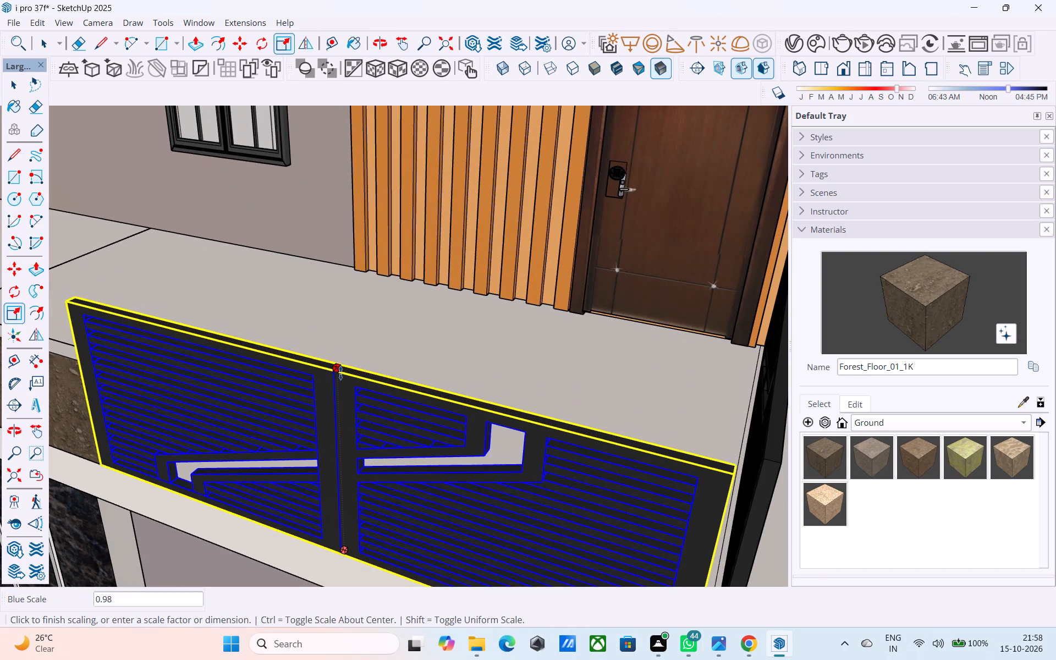
drag(340, 373, 353, 417)
Scale down the side railing panel's height so its top edge lines up with the front railing panel.
middle_drag(369, 402, 461, 338)
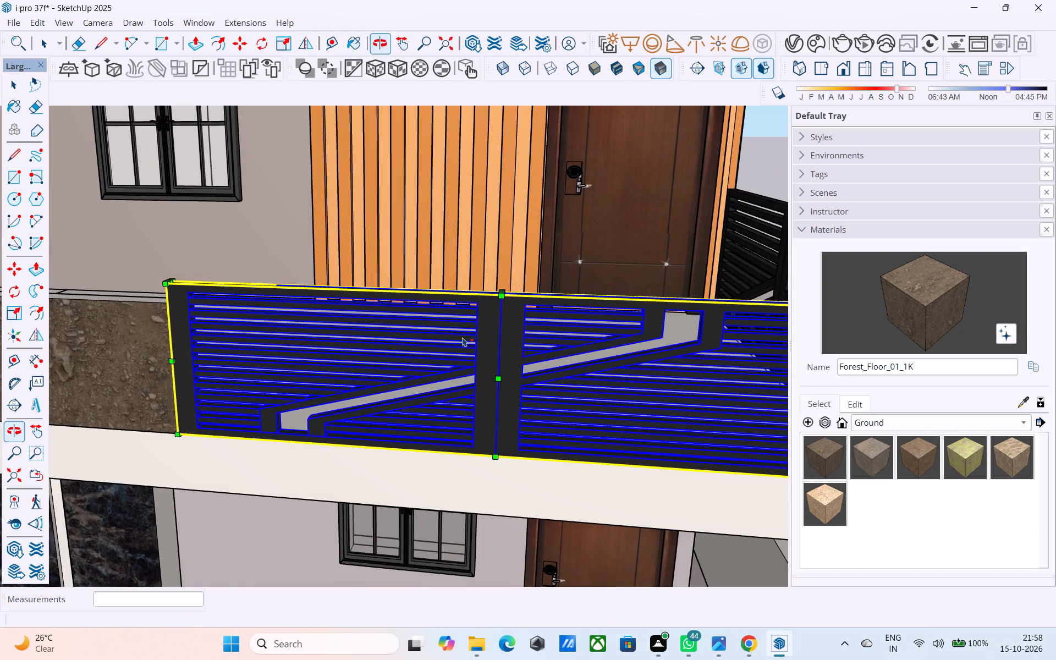
scroll(463, 338, down, 3)
middle_drag(471, 355, 148, 355)
middle_drag(418, 323, 428, 381)
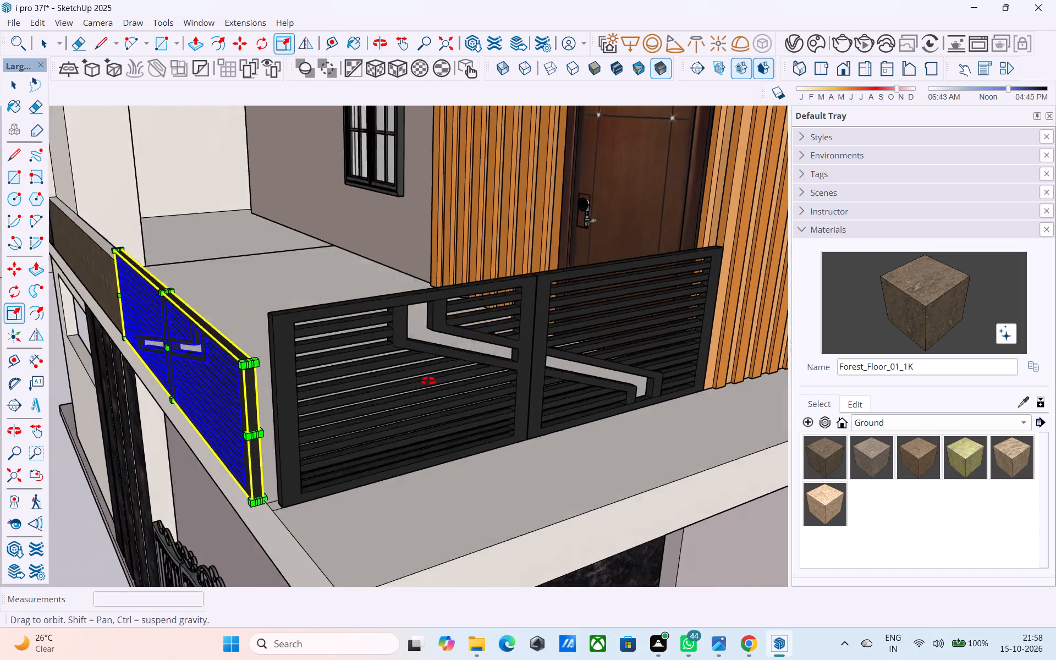
middle_drag(428, 381, 598, 443)
scroll(595, 328, up, 4)
click(587, 315)
key(space)
click(587, 315)
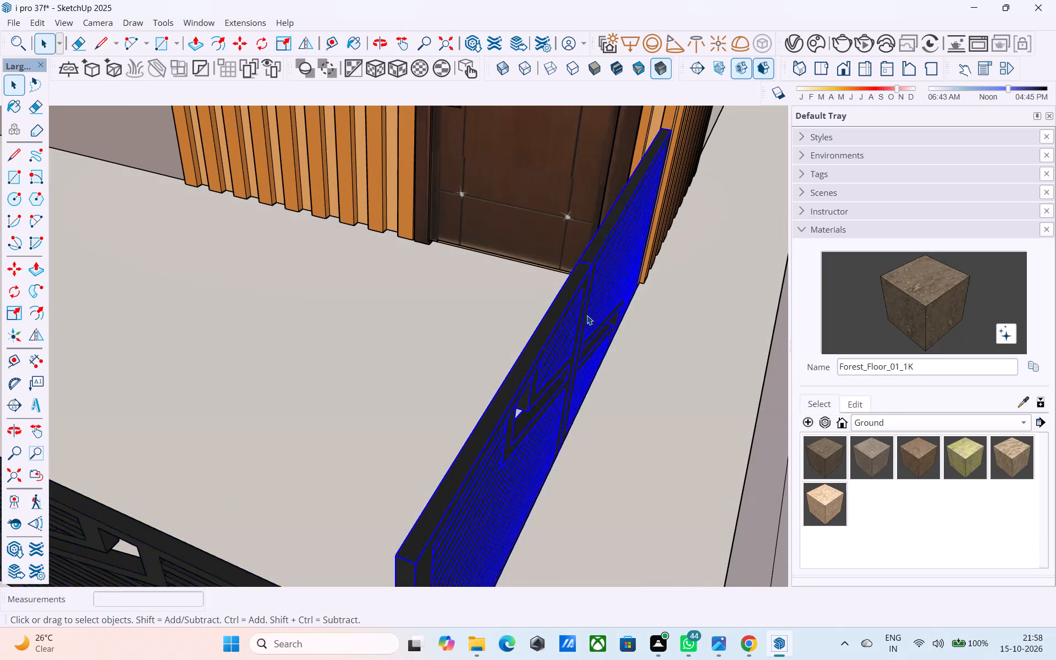
key(s)
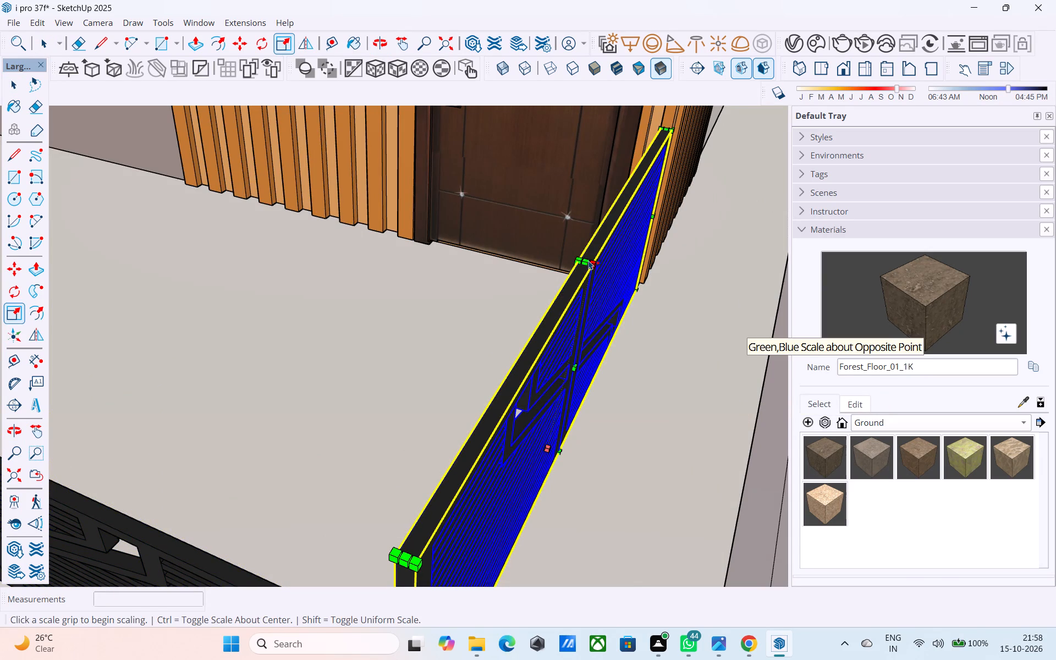
drag(585, 260, 592, 309)
middle_drag(590, 371, 576, 263)
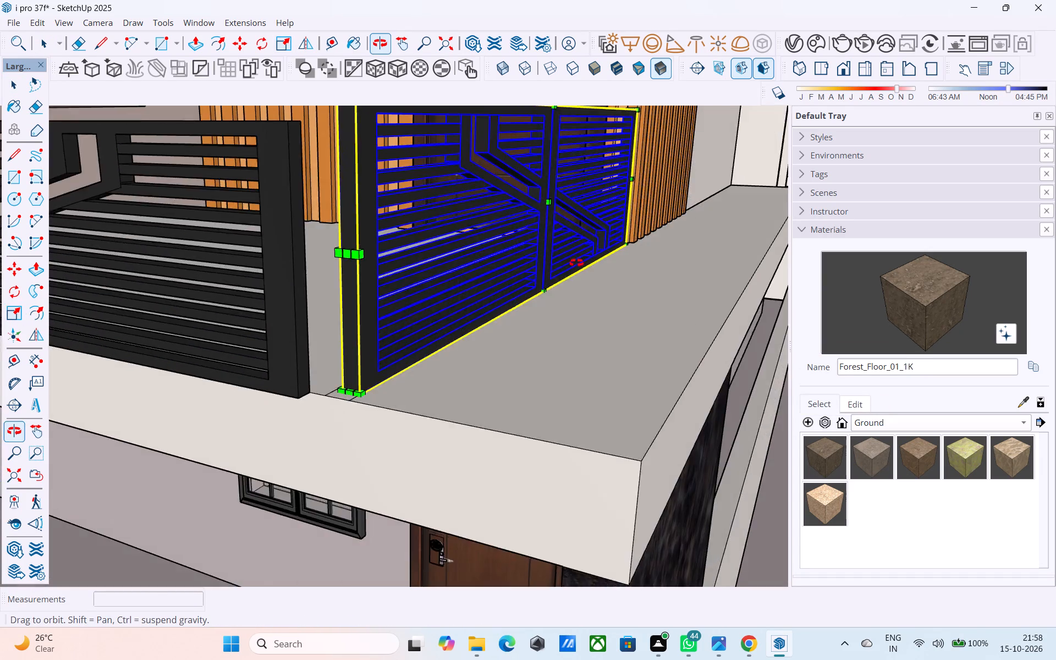
middle_drag(576, 263, 688, 297)
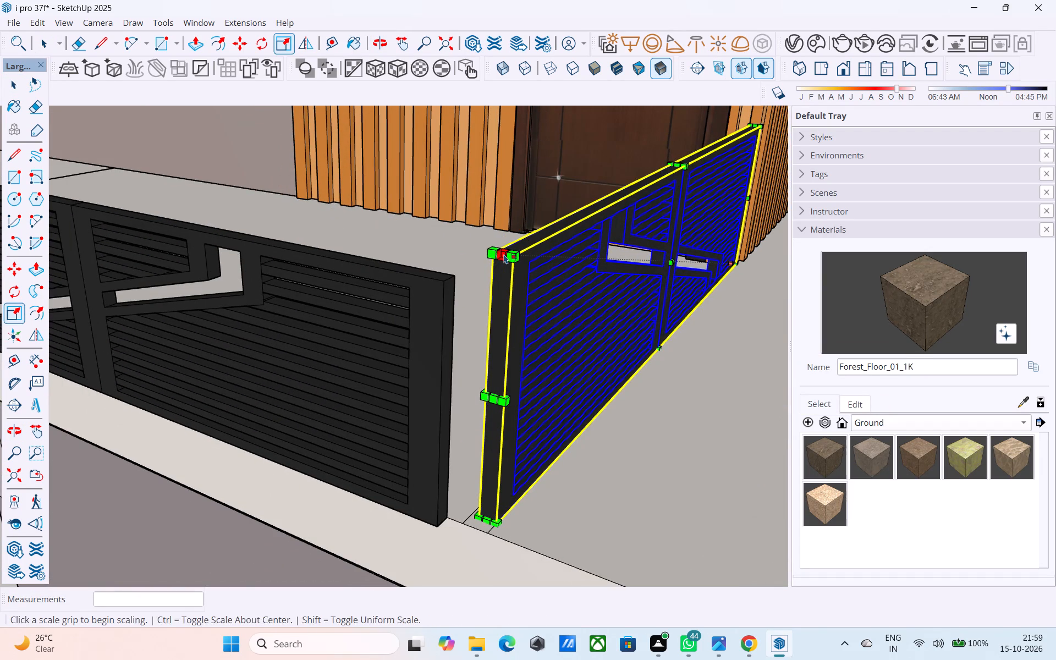
drag(503, 254, 498, 276)
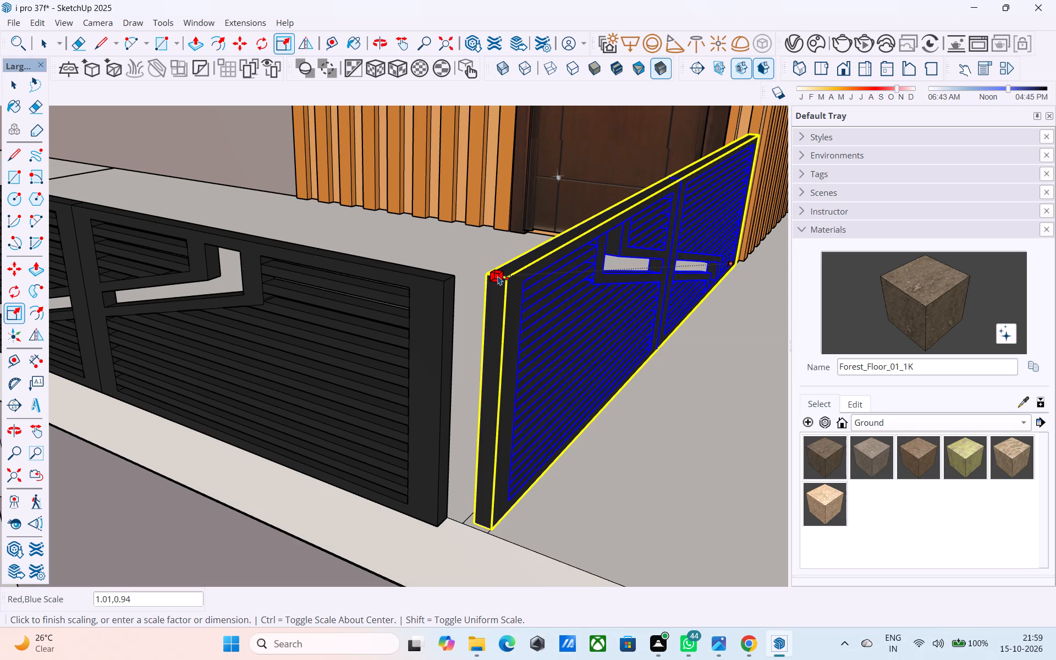
drag(498, 276, 500, 281)
Stretch the front railing panel lengthwise toward the side panel by a scale factor of about 1.05.
middle_drag(495, 281, 481, 278)
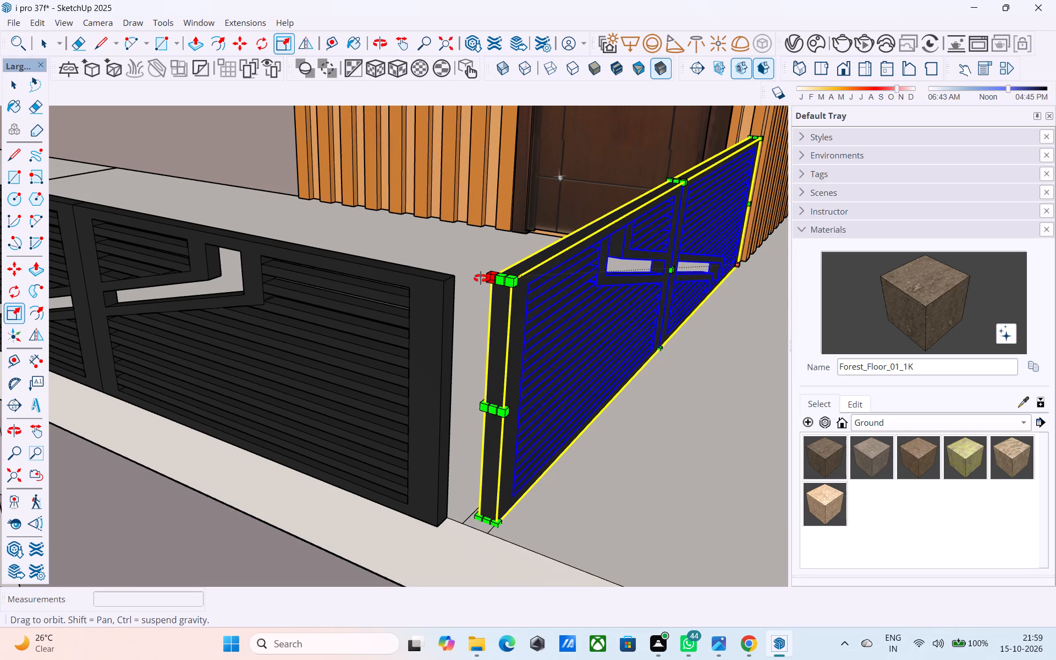
middle_drag(481, 278, 312, 246)
scroll(471, 437, up, 3)
click(391, 430)
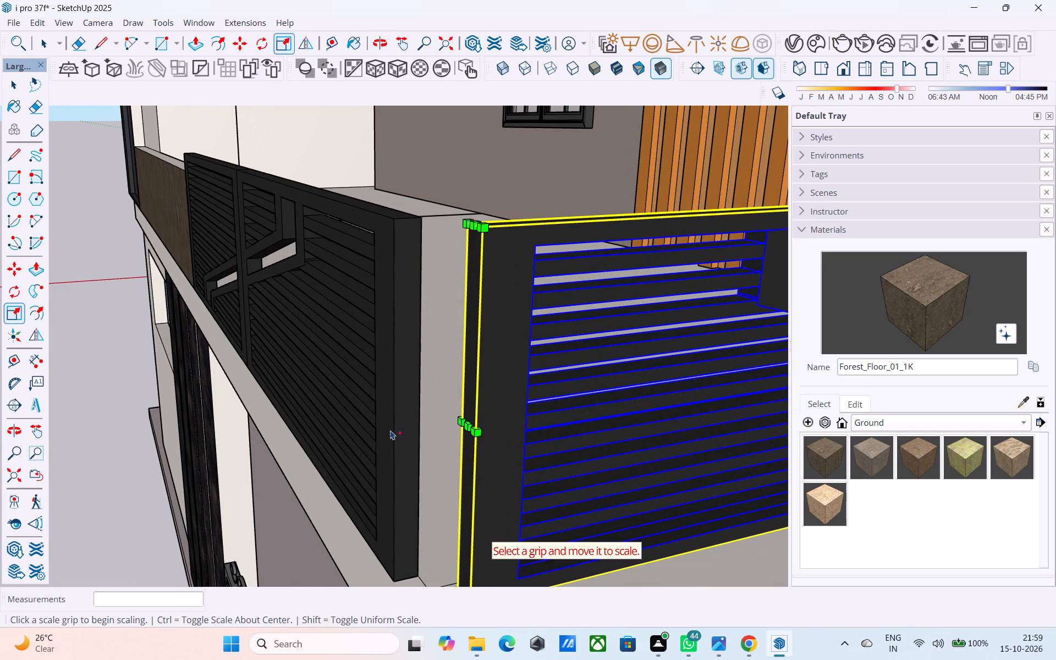
click(408, 430)
key(space)
click(407, 427)
key(s)
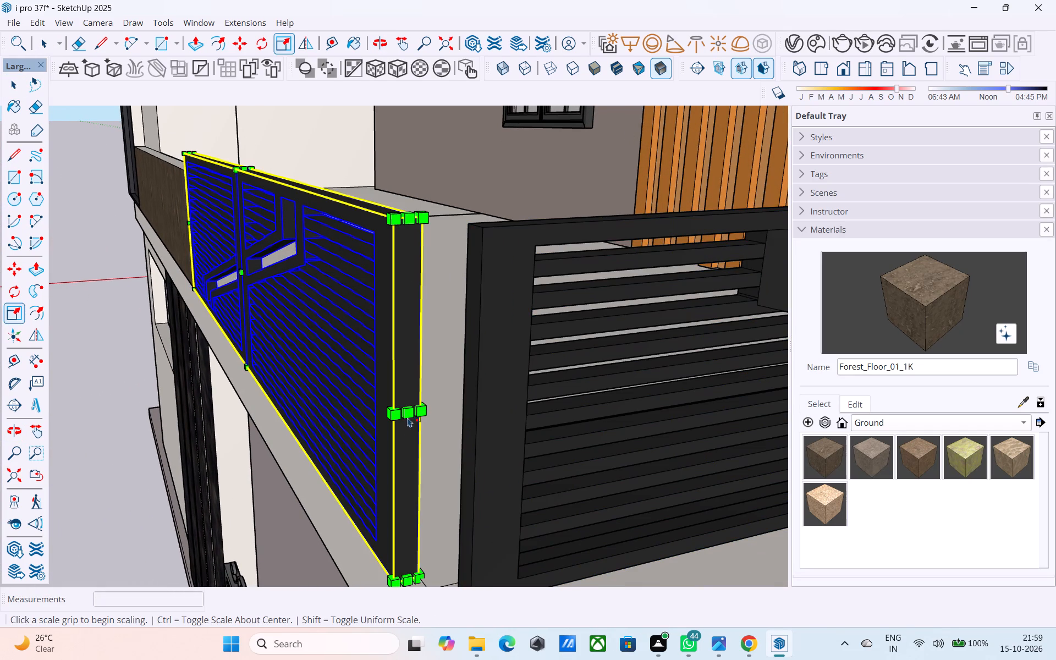
drag(409, 415, 433, 440)
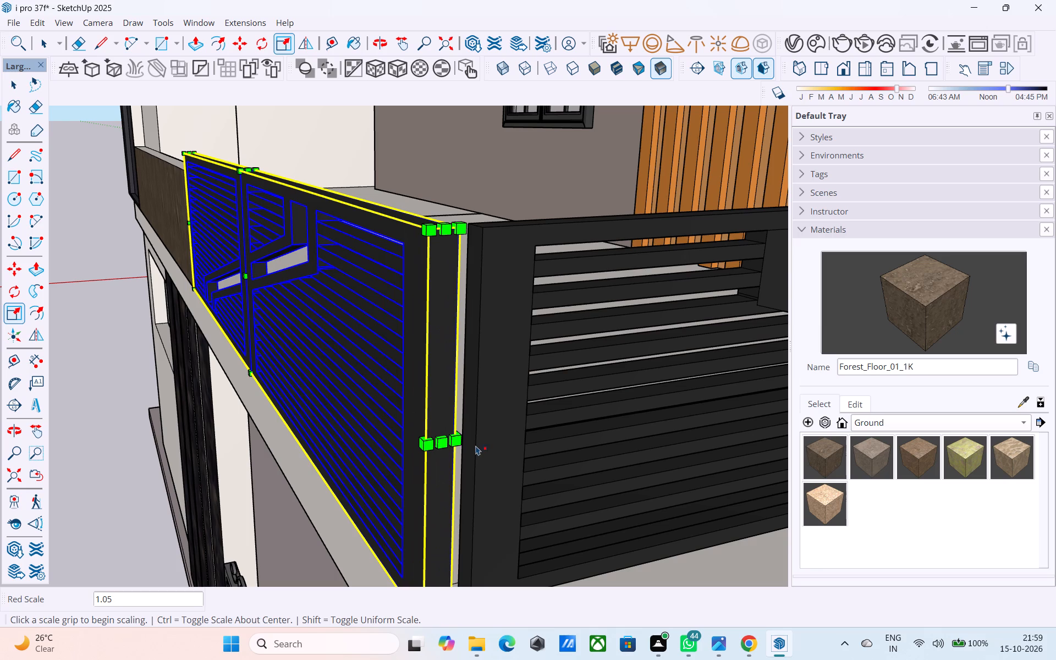
Stretch the side railing panel's front end to close the remaining corner gap with the front railing panel.
key(space)
click(487, 434)
key(s)
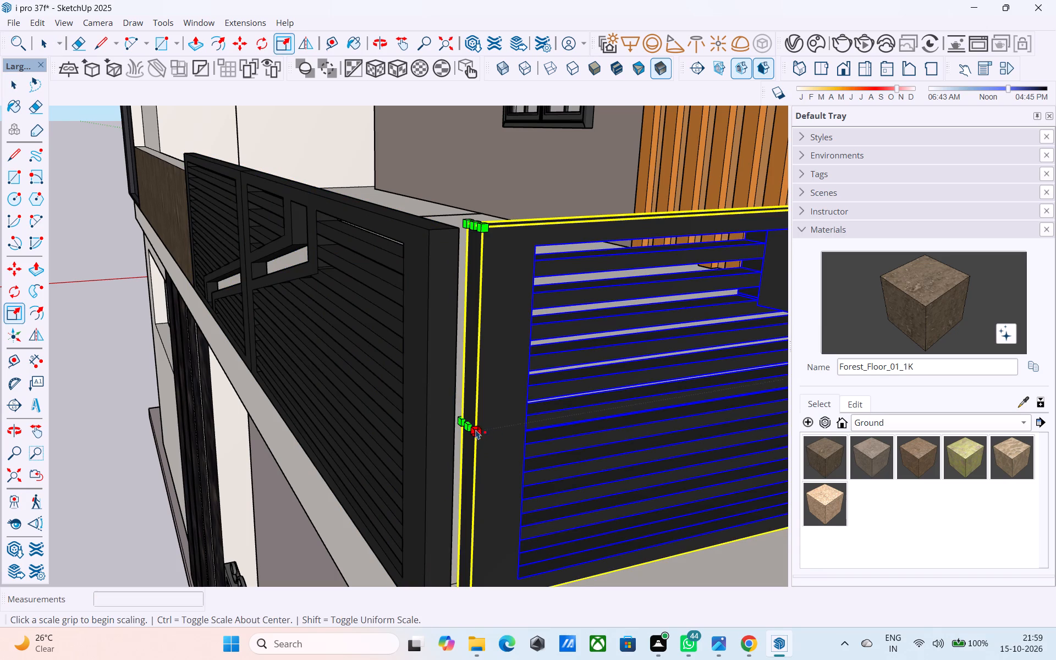
drag(466, 431, 454, 433)
middle_drag(469, 433, 372, 457)
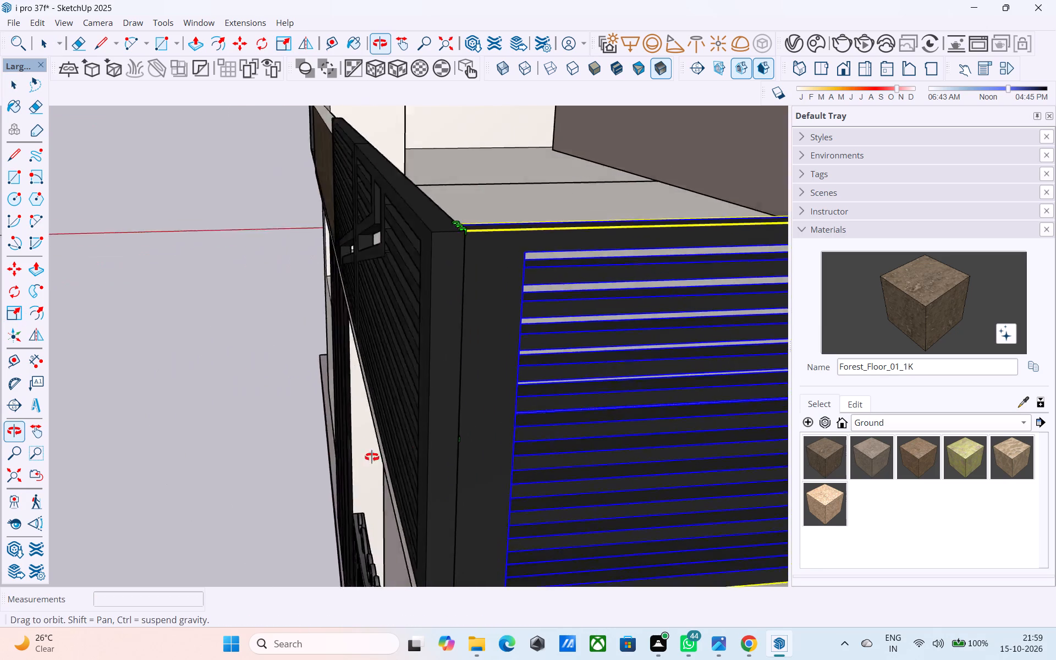
middle_drag(372, 457, 324, 466)
key(space)
click(319, 458)
Examine the fitted balcony railing against the whole house from the front and the side.
scroll(319, 452, down, 9)
middle_drag(318, 441, 687, 345)
scroll(661, 353, down, 3)
middle_drag(432, 403, 568, 389)
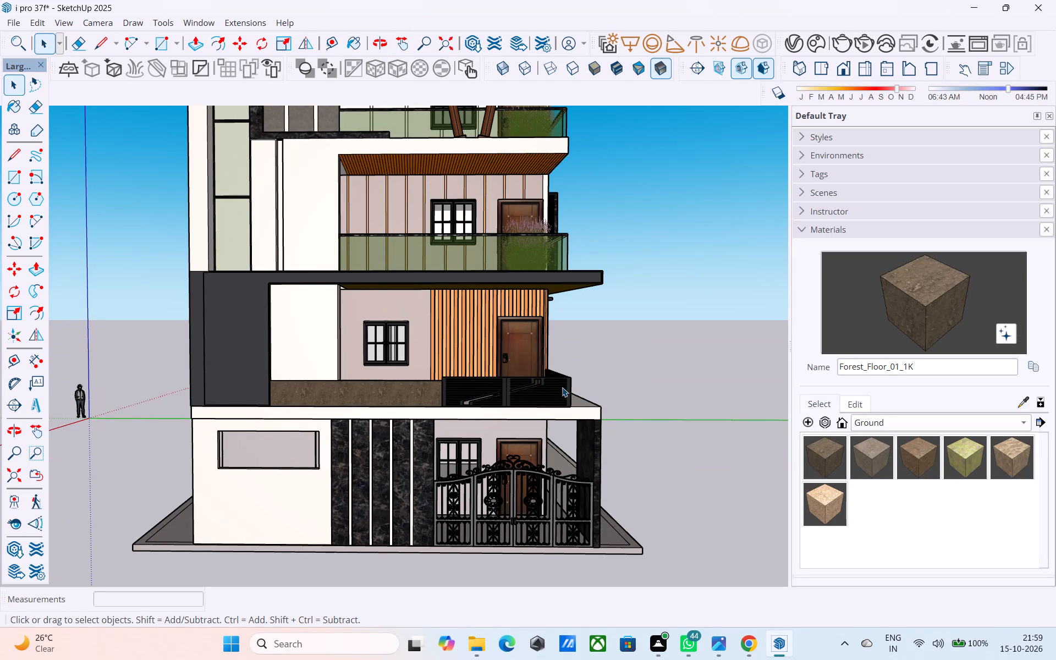
scroll(566, 391, down, 3)
middle_drag(587, 402, 475, 425)
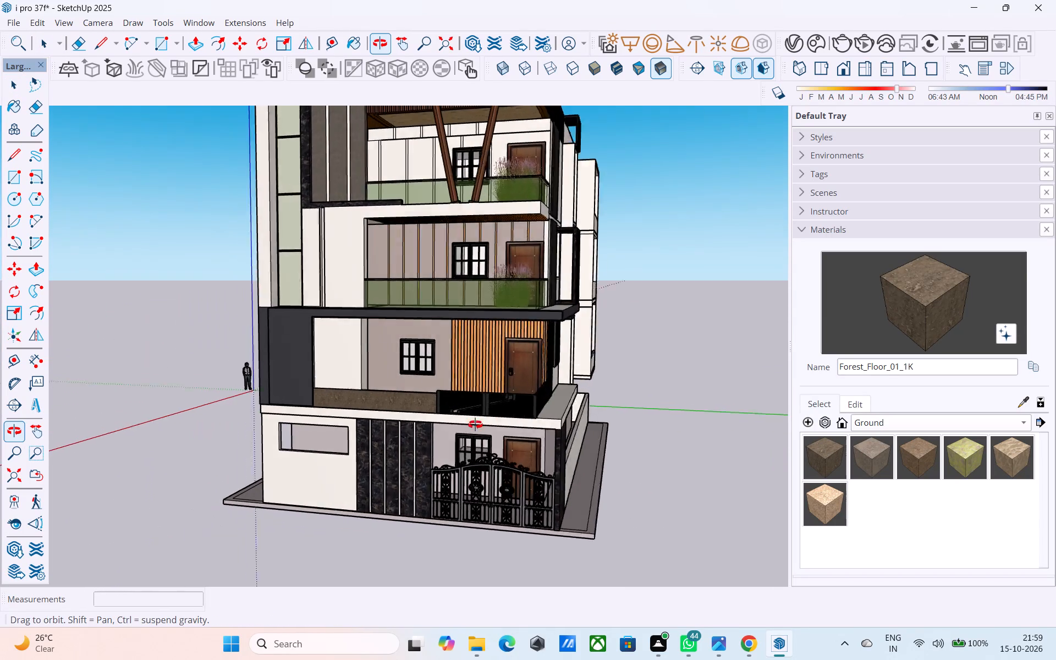
middle_drag(475, 425, 421, 424)
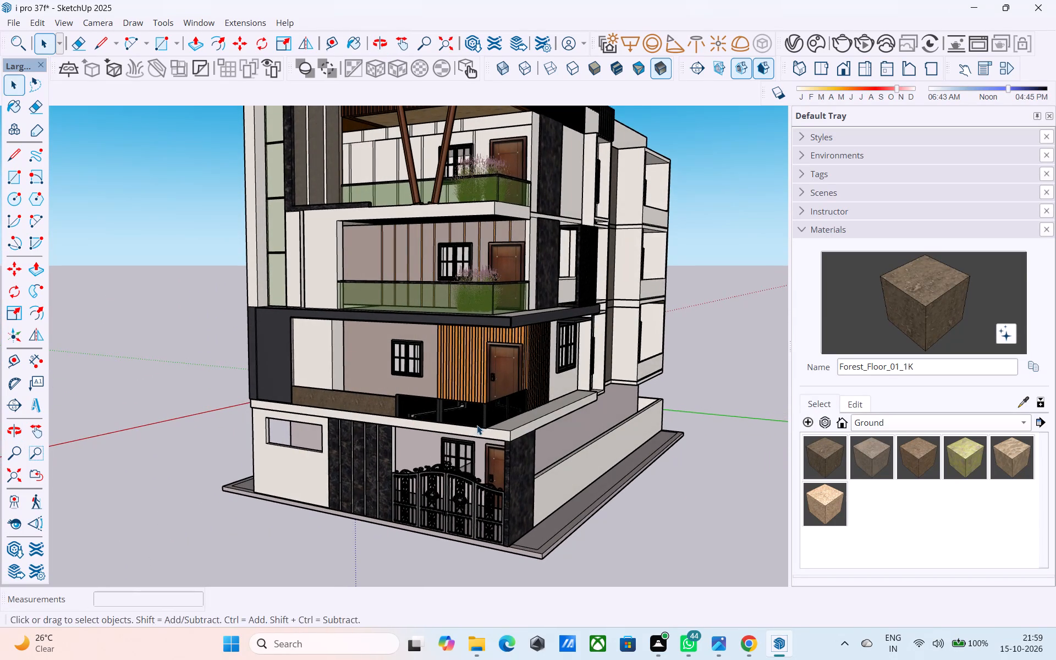
middle_drag(477, 425, 554, 468)
Move the front railing panel inward from the balcony's front edge by about 2 1/8 inches, along the side panel's bottom edge.
scroll(549, 427, up, 4)
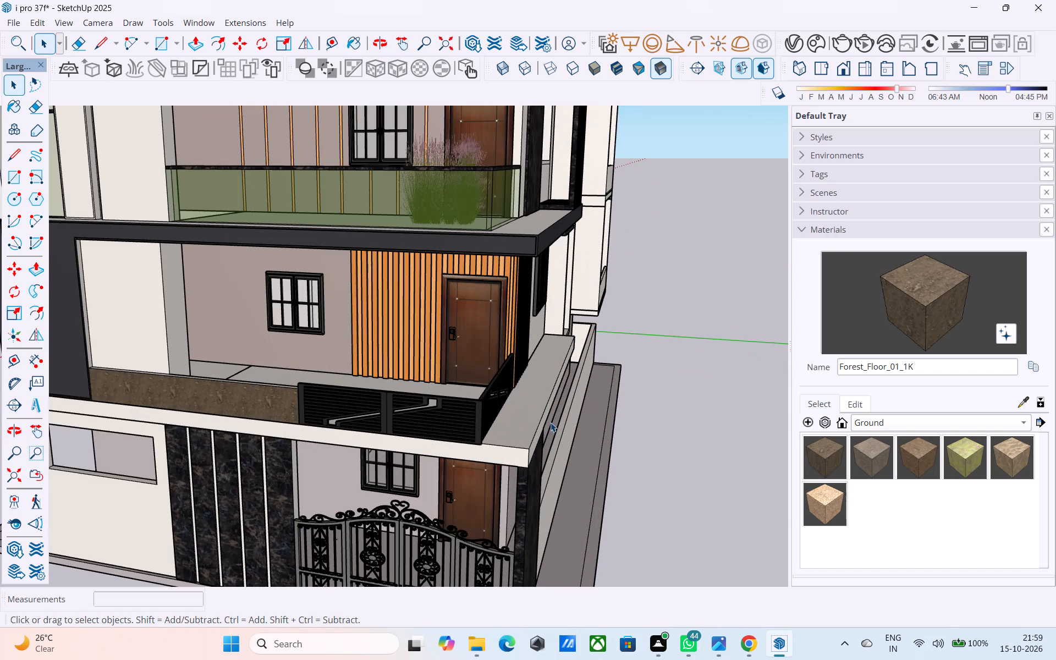
scroll(465, 452, up, 7)
middle_drag(468, 447, 267, 453)
scroll(261, 451, up, 2)
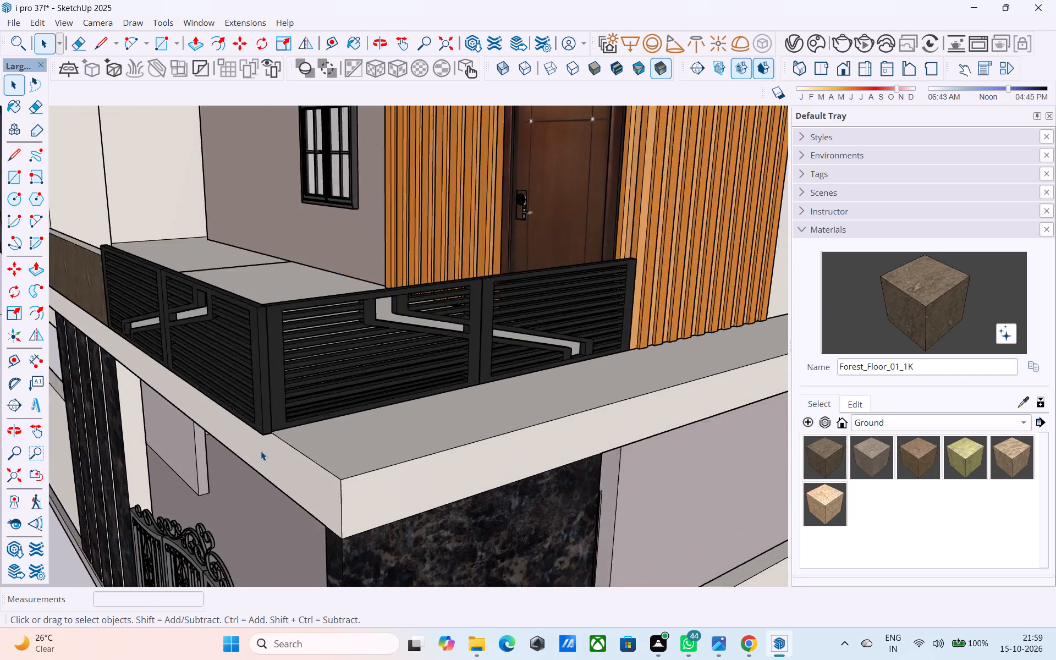
scroll(261, 451, up, 7)
middle_drag(261, 451, 251, 463)
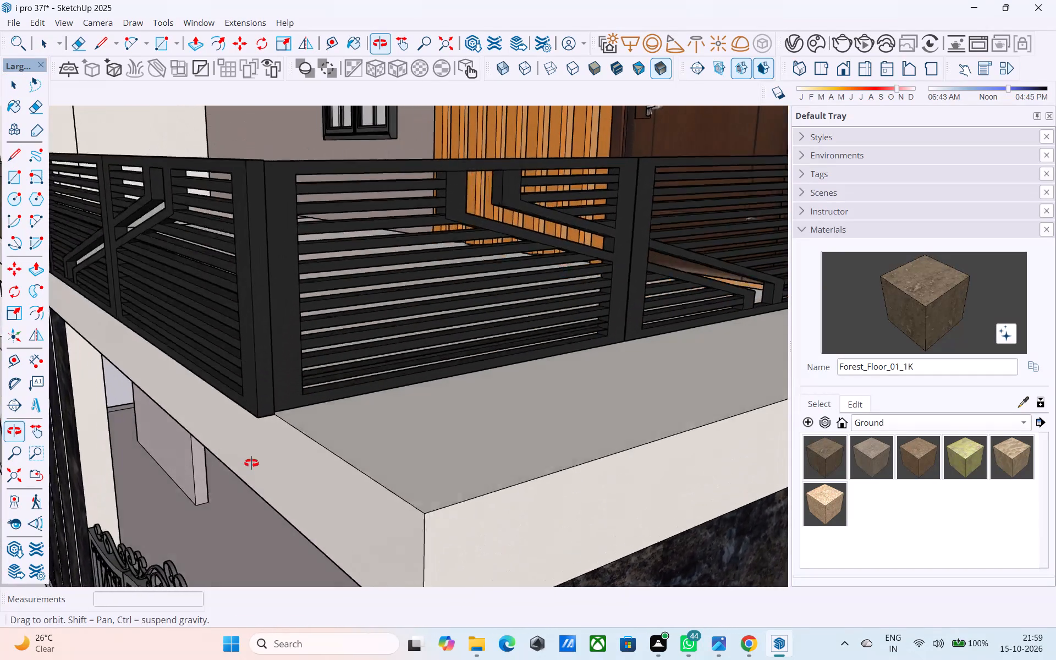
middle_drag(251, 463, 240, 474)
scroll(238, 466, down, 8)
middle_drag(267, 458, 233, 454)
scroll(210, 442, up, 4)
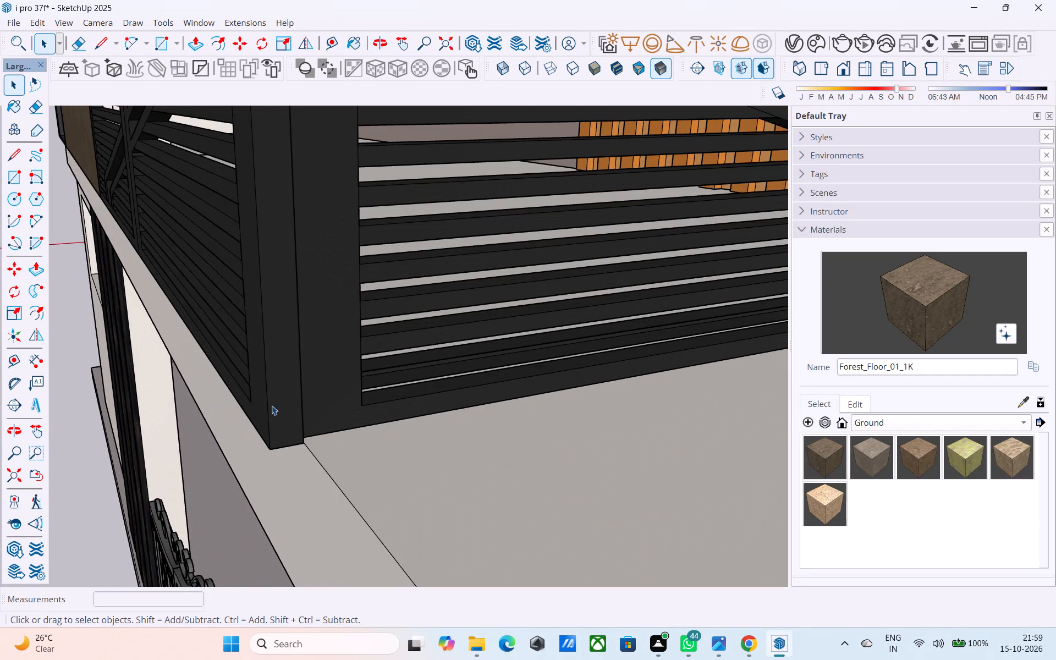
click(272, 405)
key(m)
click(301, 443)
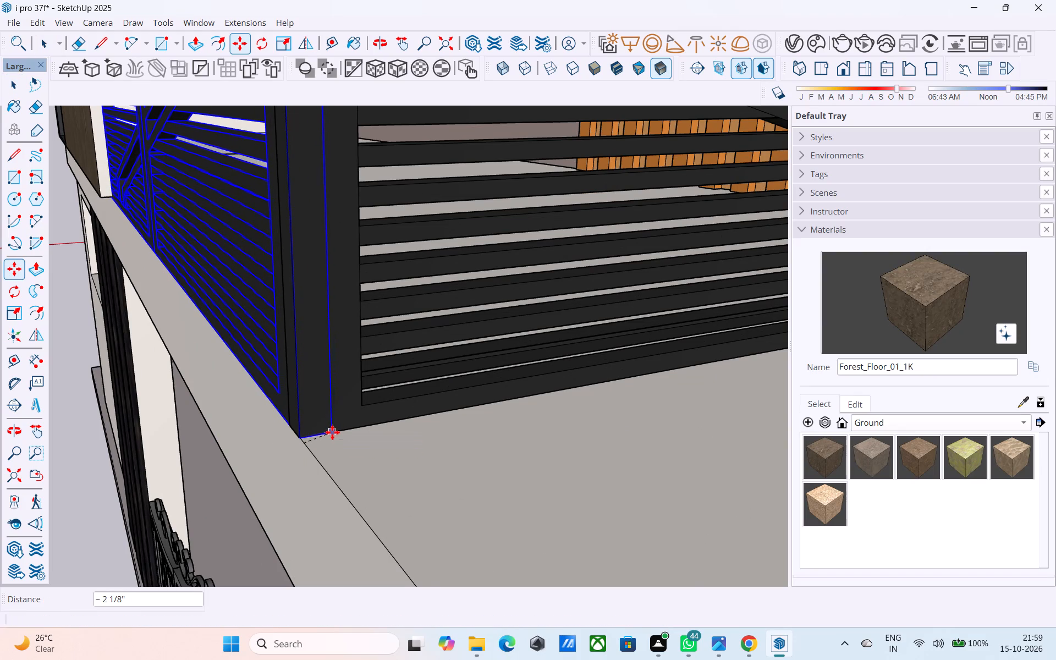
click(332, 432)
scroll(349, 454, down, 18)
key(space)
click(170, 481)
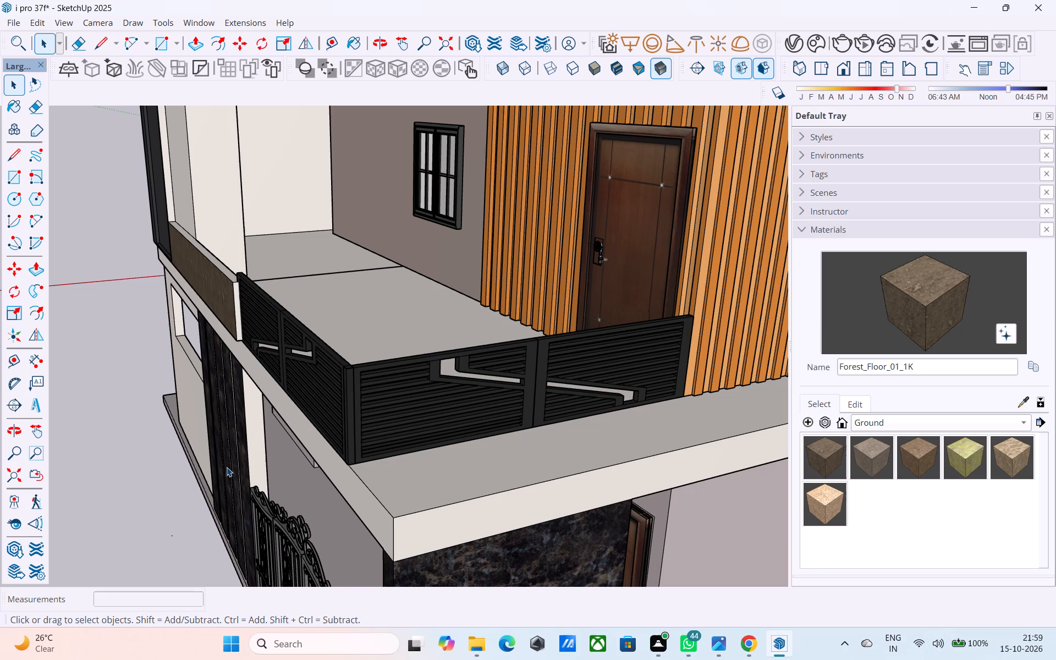
Examine the finished balcony railing and the whole house from the front corner and the front elevation.
middle_drag(227, 467, 568, 459)
scroll(533, 455, down, 9)
middle_drag(507, 486, 362, 480)
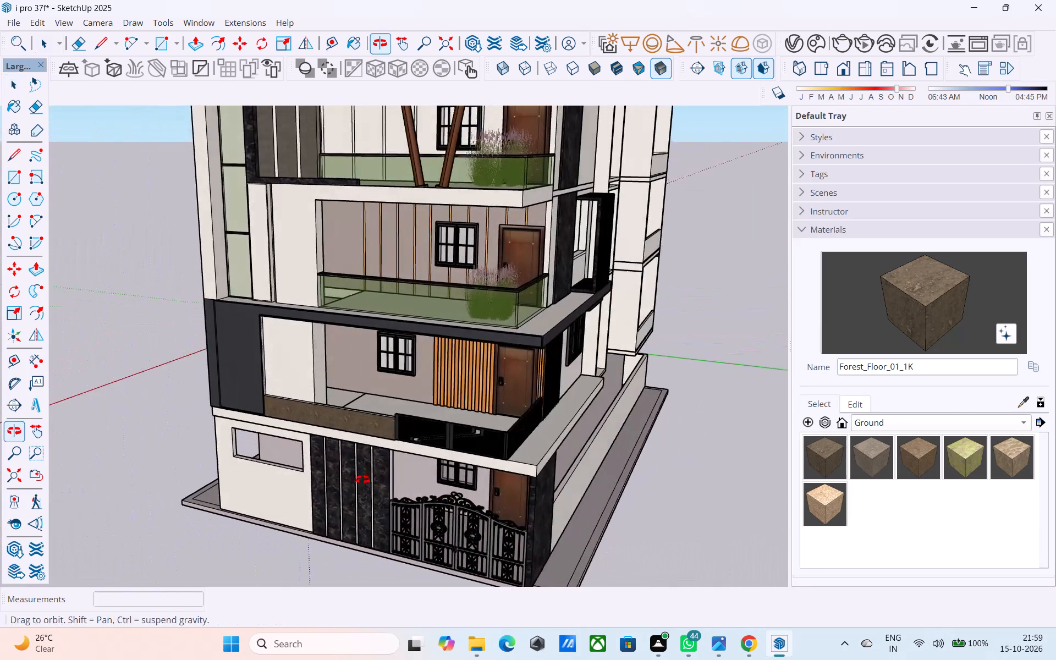
middle_drag(362, 480, 310, 489)
middle_drag(330, 477, 333, 495)
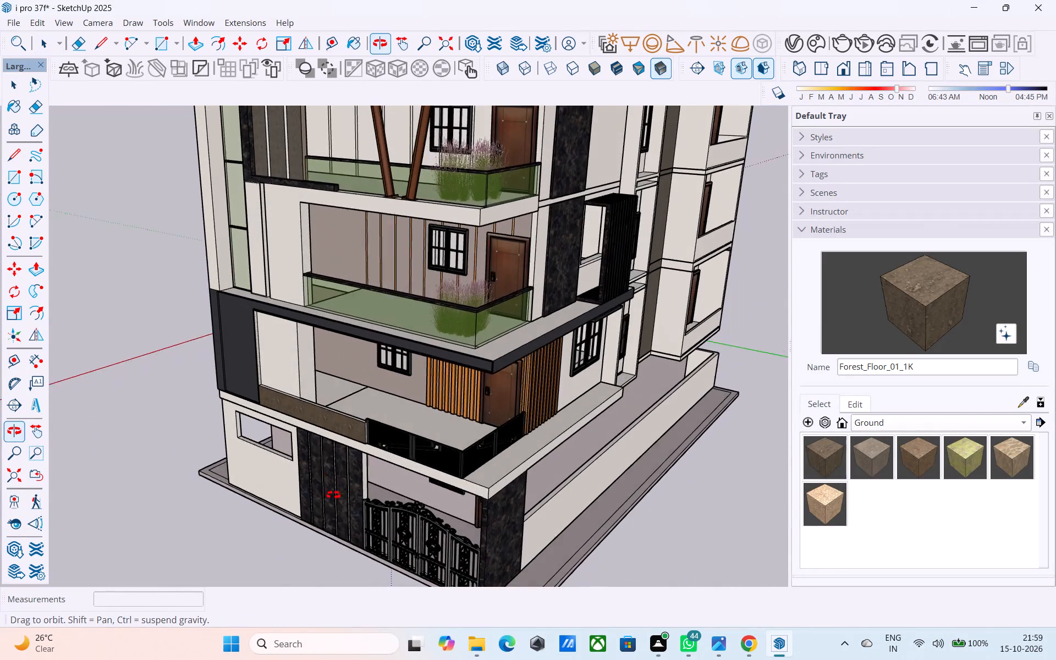
middle_drag(333, 495, 334, 531)
scroll(412, 473, up, 2)
scroll(518, 380, down, 3)
scroll(562, 449, down, 1)
middle_drag(562, 443, 599, 419)
scroll(587, 439, down, 1)
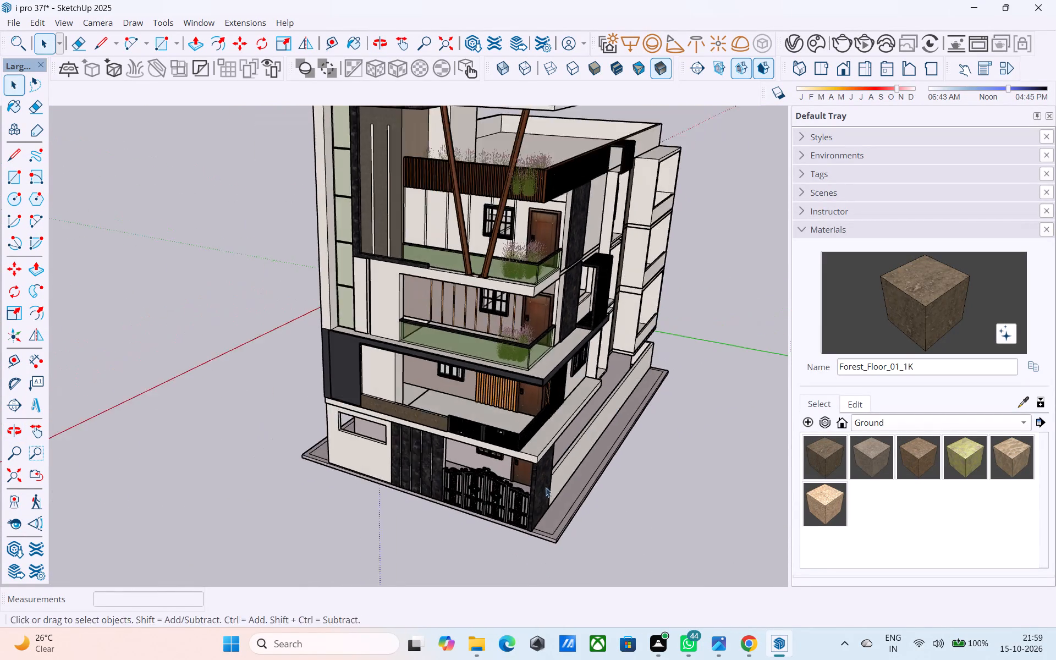
scroll(546, 487, down, 2)
middle_drag(539, 492, 646, 400)
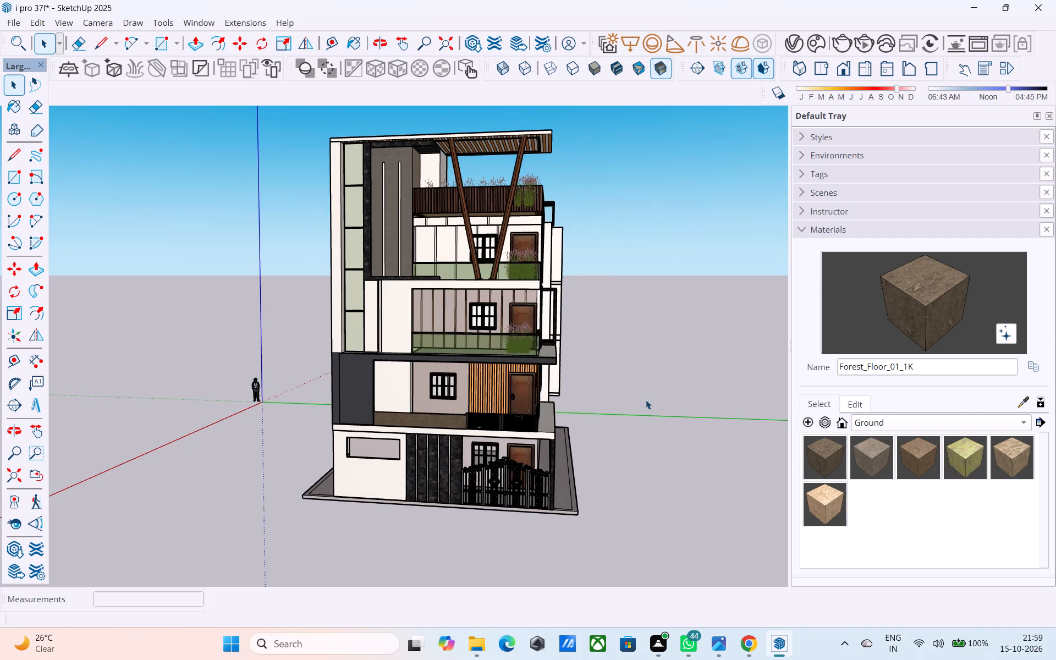
Save the house model and check it from the front and the side.
key(ctrl+s)
click(467, 430)
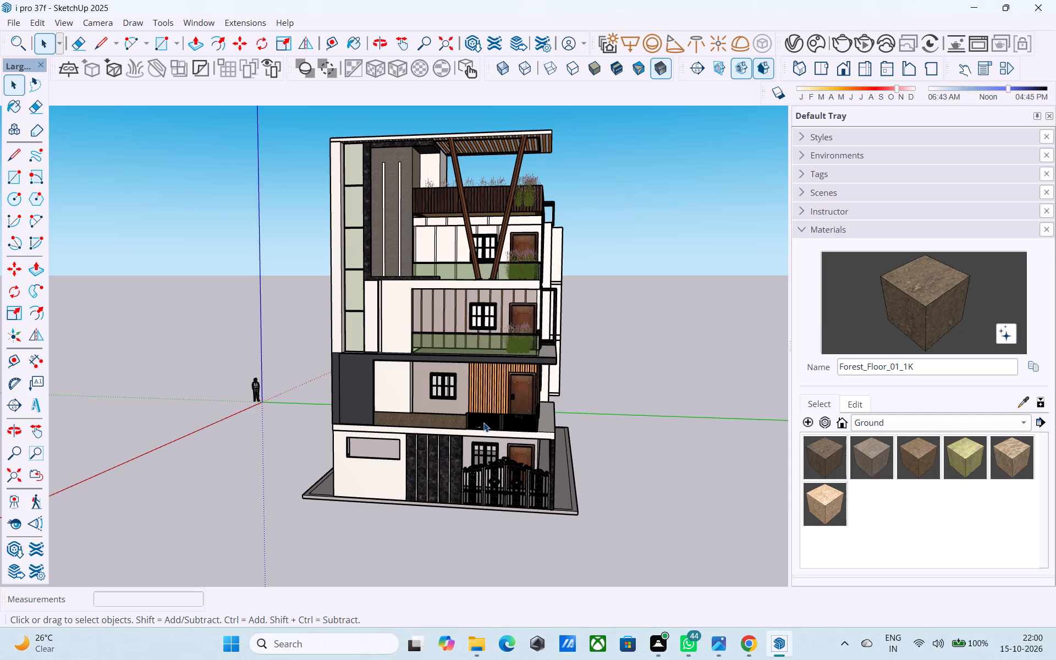
middle_drag(483, 422, 259, 470)
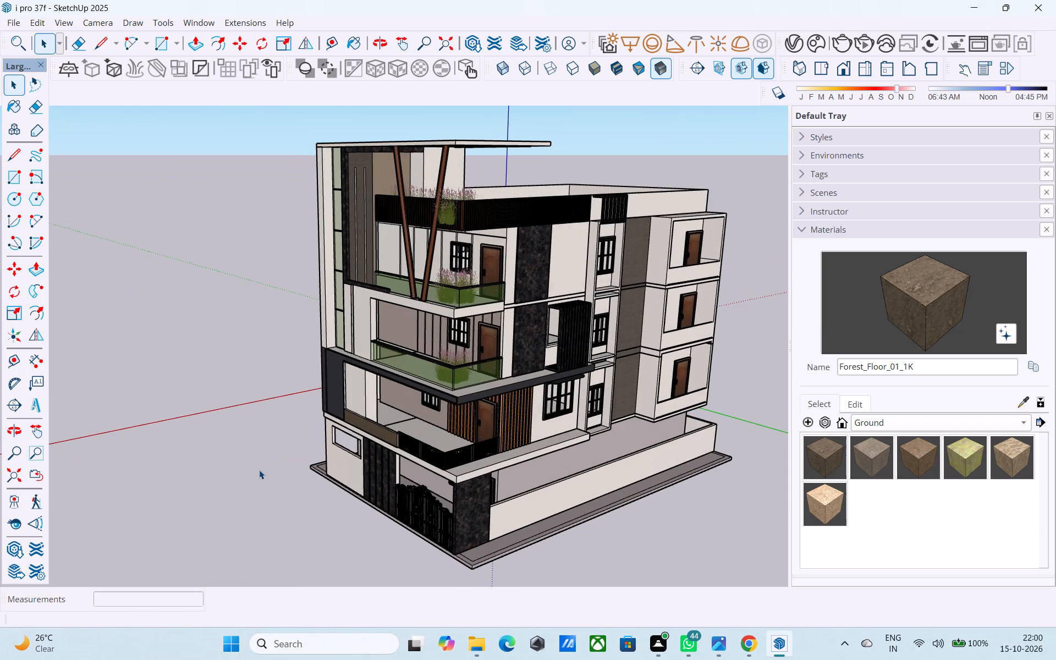
middle_drag(259, 470, 415, 432)
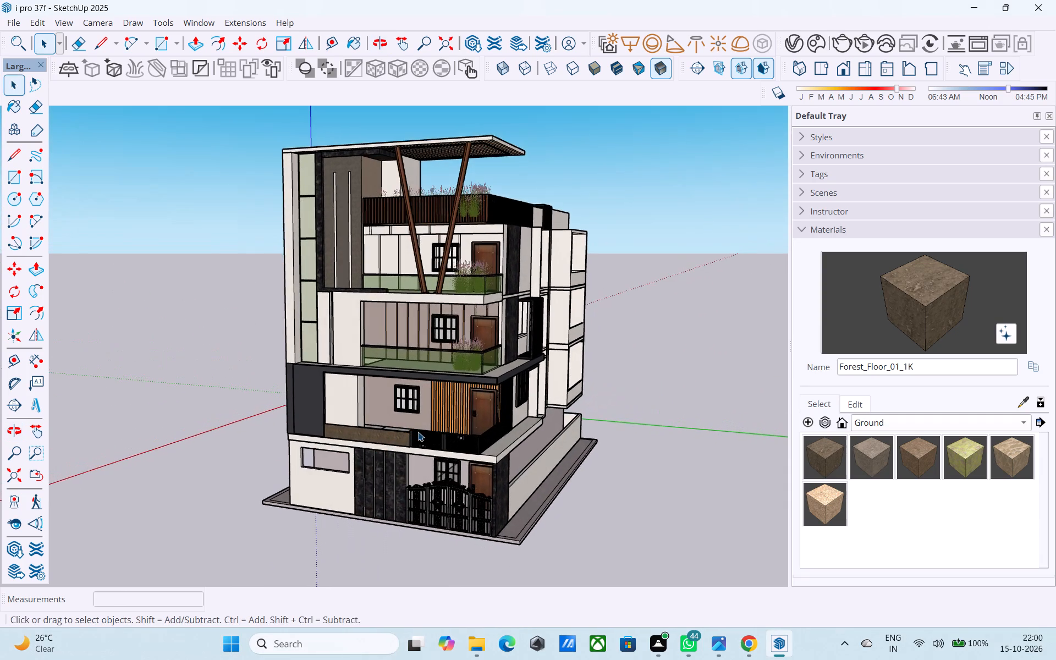
scroll(418, 432, up, 2)
key(ctrl+s)
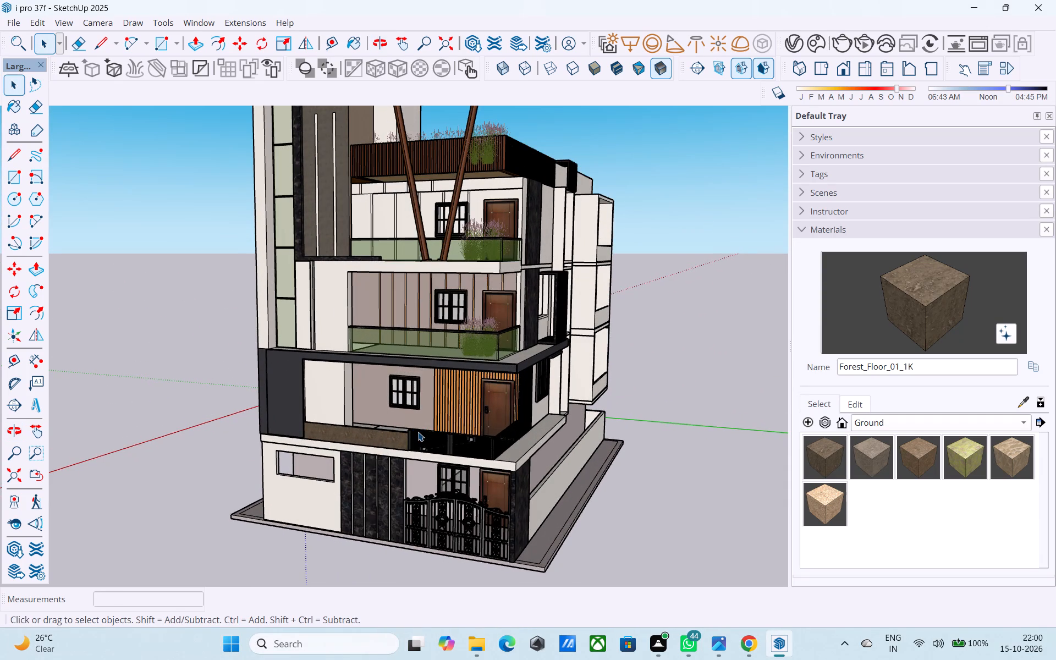
Select the C01_Vanilla_Cream material from the Solid Colors collection.
scroll(419, 432, down, 4)
middle_drag(419, 432, 458, 442)
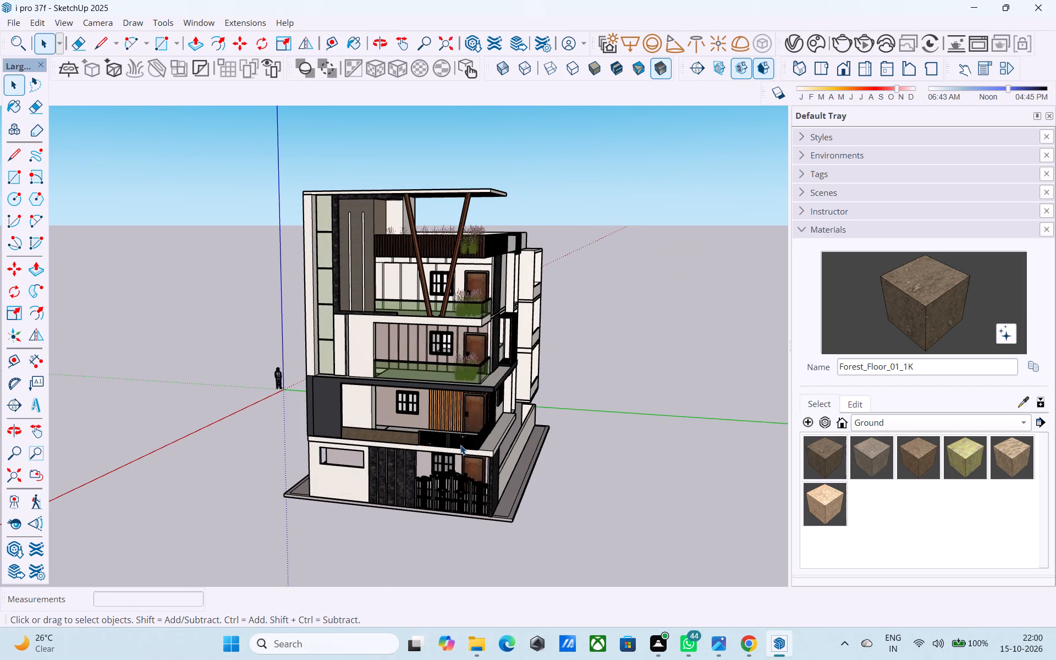
middle_drag(461, 445, 481, 439)
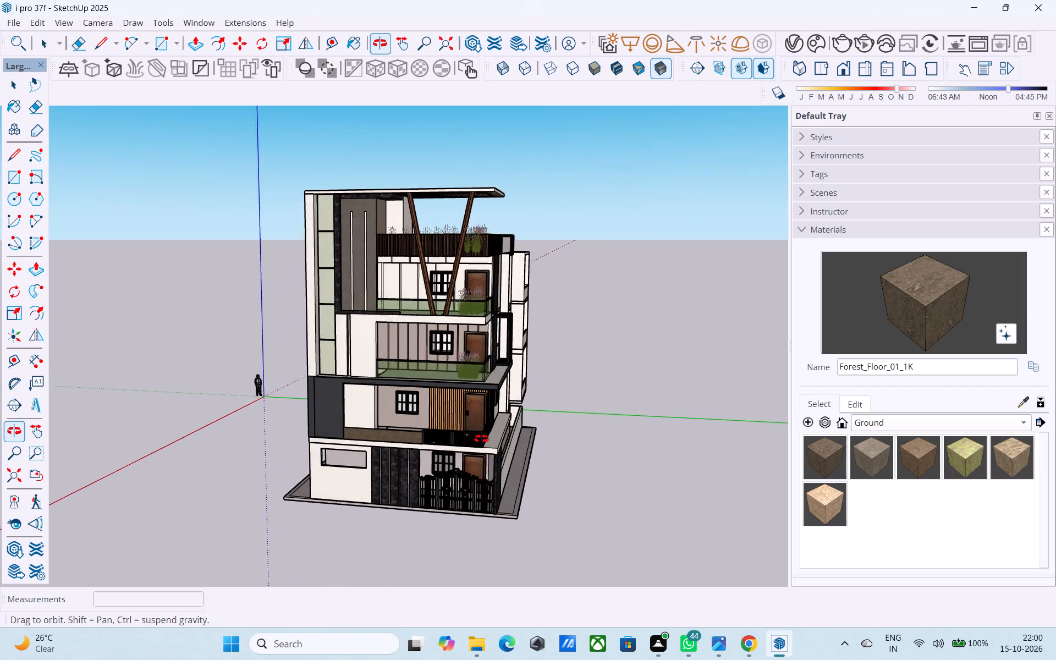
middle_drag(481, 439, 493, 442)
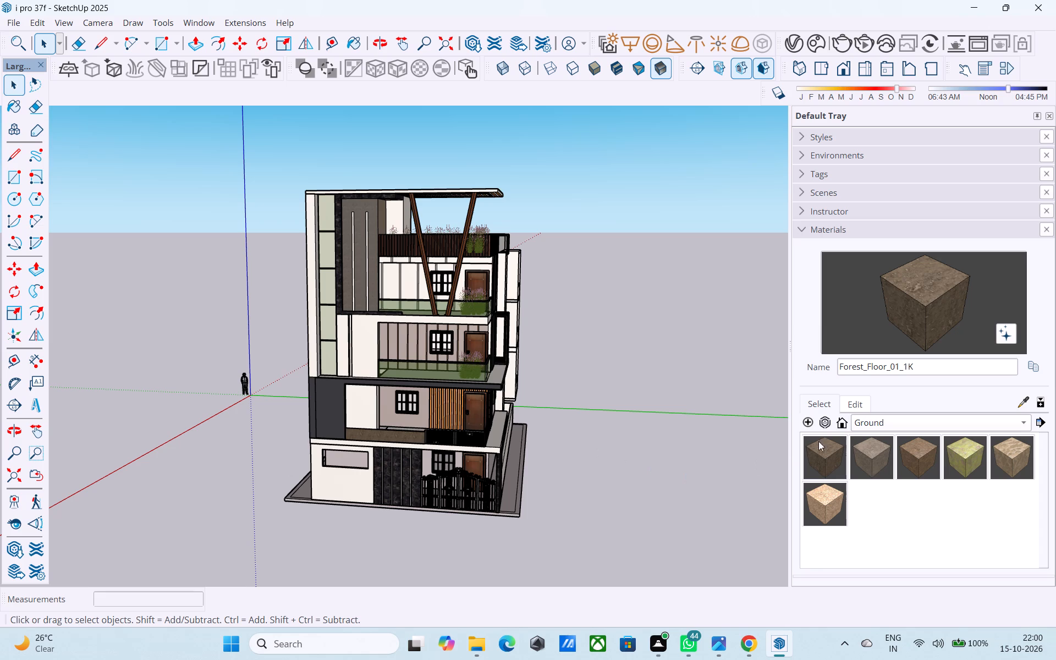
click(865, 419)
click(881, 492)
scroll(880, 483, down, 3)
scroll(880, 485, up, 1)
scroll(880, 485, down, 1)
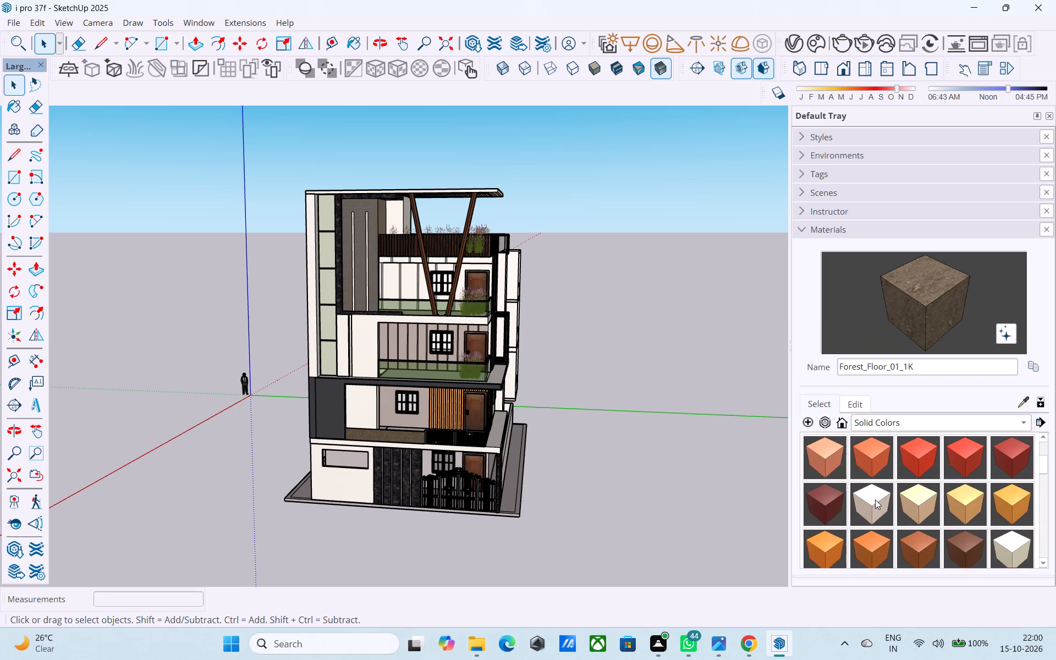
click(875, 499)
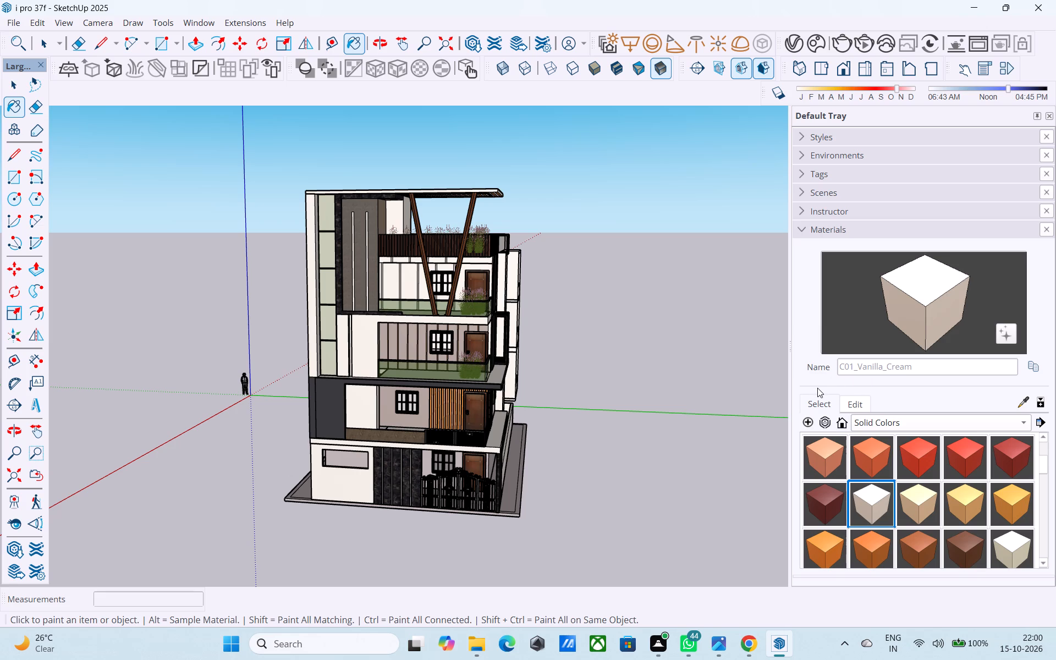
key(space)
Save the model again.
middle_drag(934, 356, 766, 355)
middle_drag(723, 369, 487, 376)
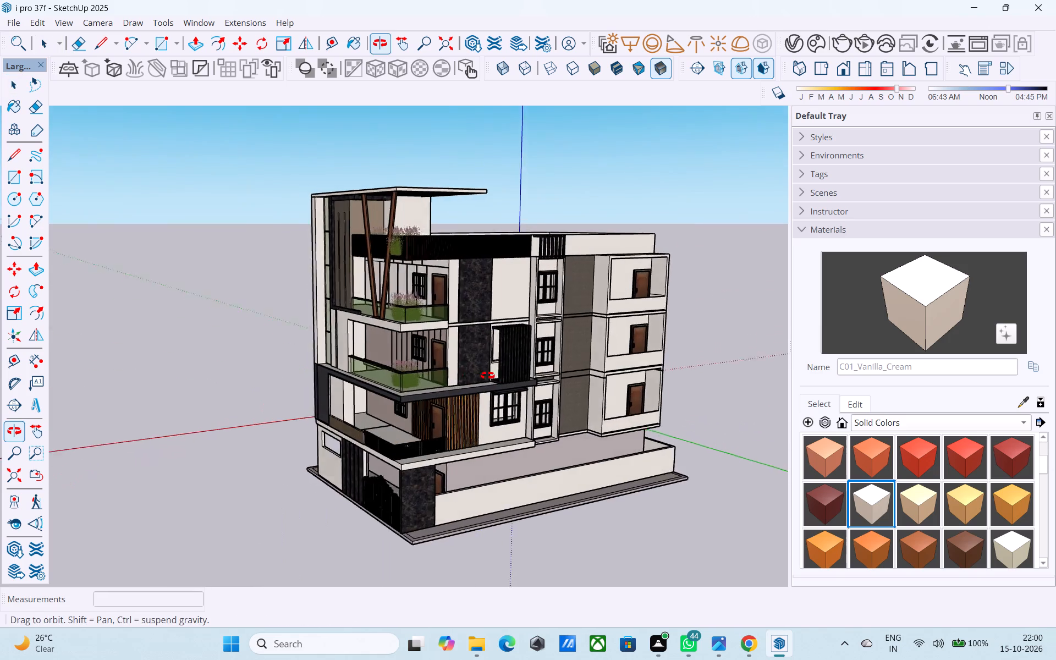
middle_drag(487, 376, 502, 376)
key(ctrl+s)
Examine the house's side and rear elevations for unfinished exterior parts, including the boundary wall around the plinth.
middle_drag(502, 376, 794, 358)
middle_drag(494, 382, 687, 380)
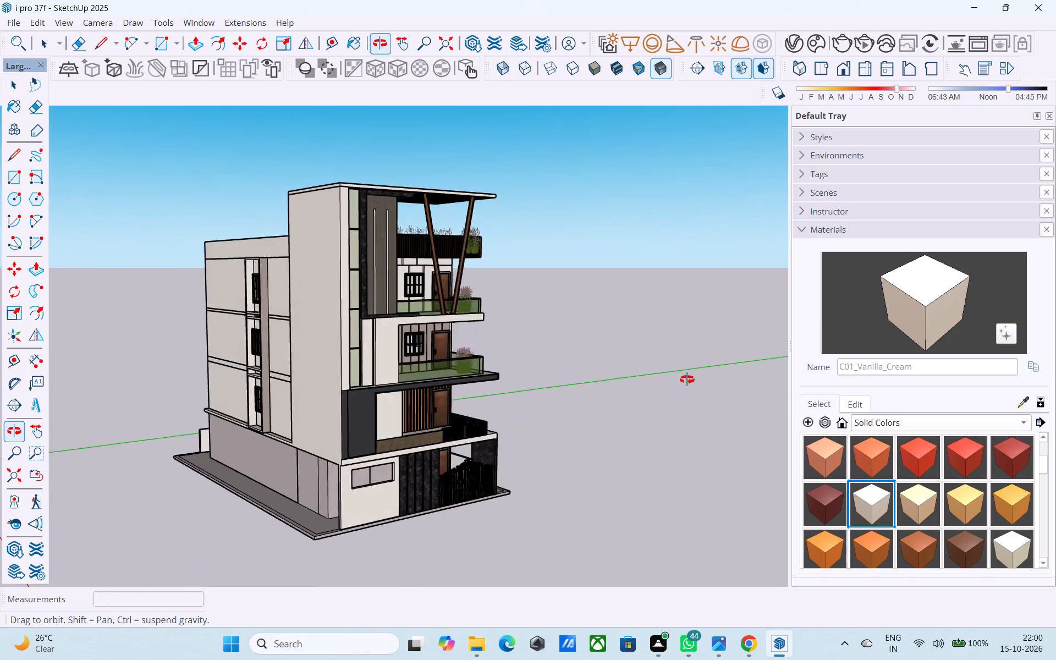
middle_drag(687, 380, 892, 366)
middle_drag(312, 427, 535, 302)
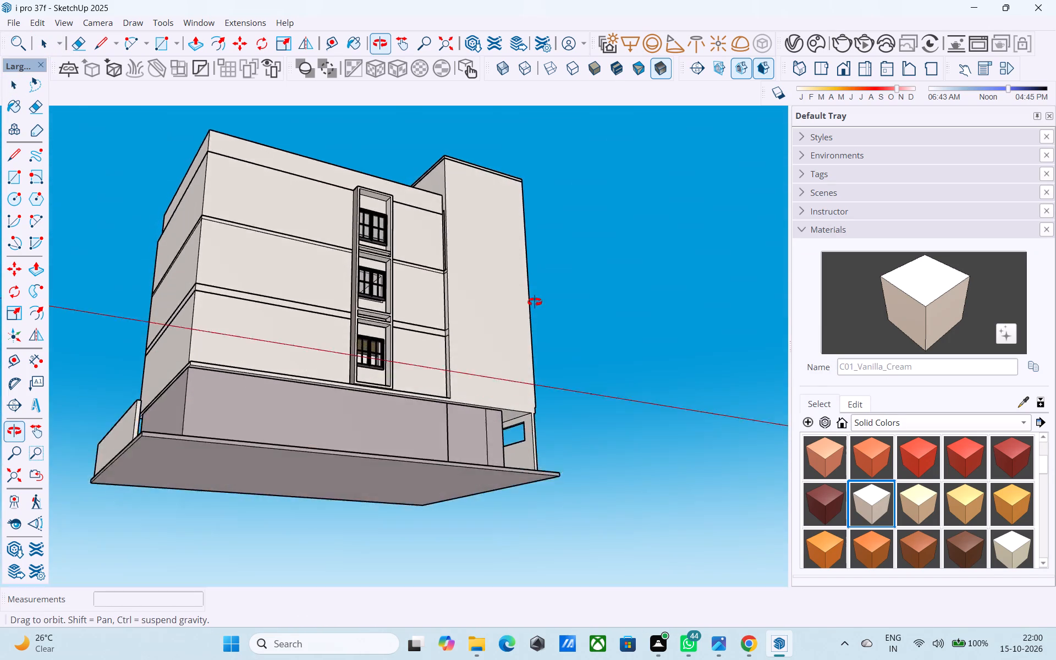
middle_drag(535, 302, 64, 460)
middle_drag(221, 446, 205, 466)
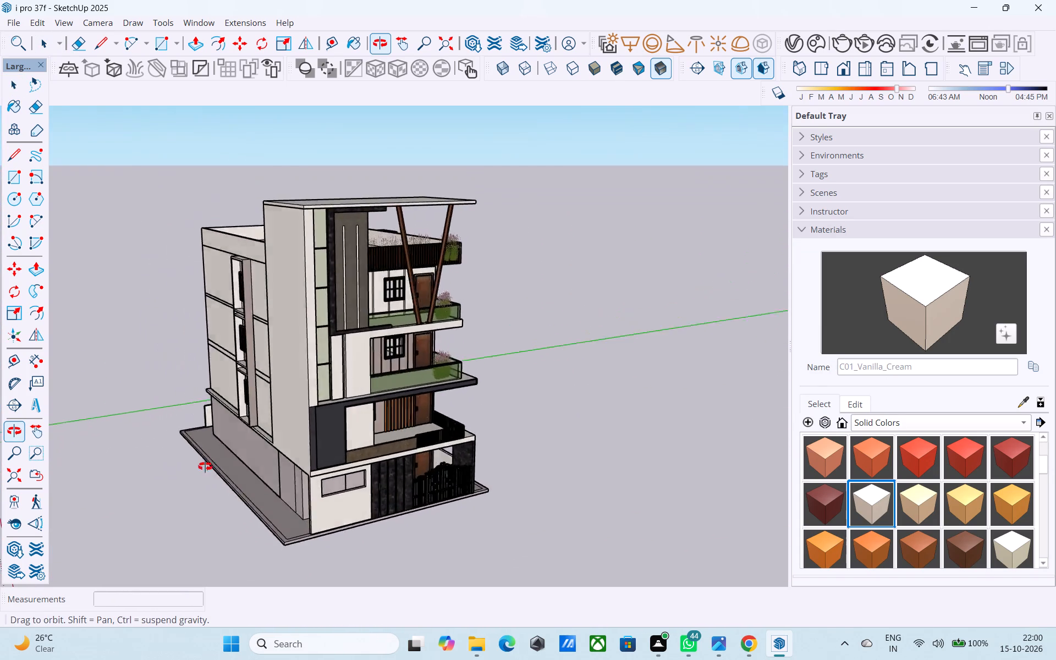
middle_drag(205, 466, 712, 452)
middle_drag(343, 528, 269, 455)
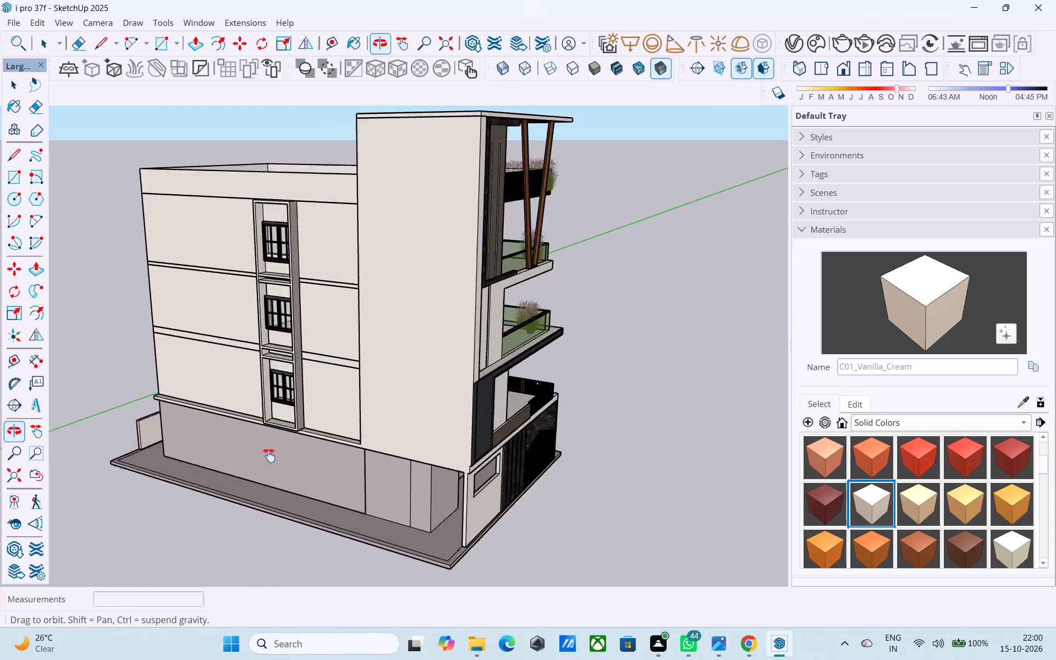
middle_drag(269, 455, 288, 450)
Inside the compound wall group, extend the open end face of the rear boundary wall outward by 6".
scroll(233, 452, up, 8)
scroll(212, 396, up, 3)
middle_drag(256, 413, 713, 468)
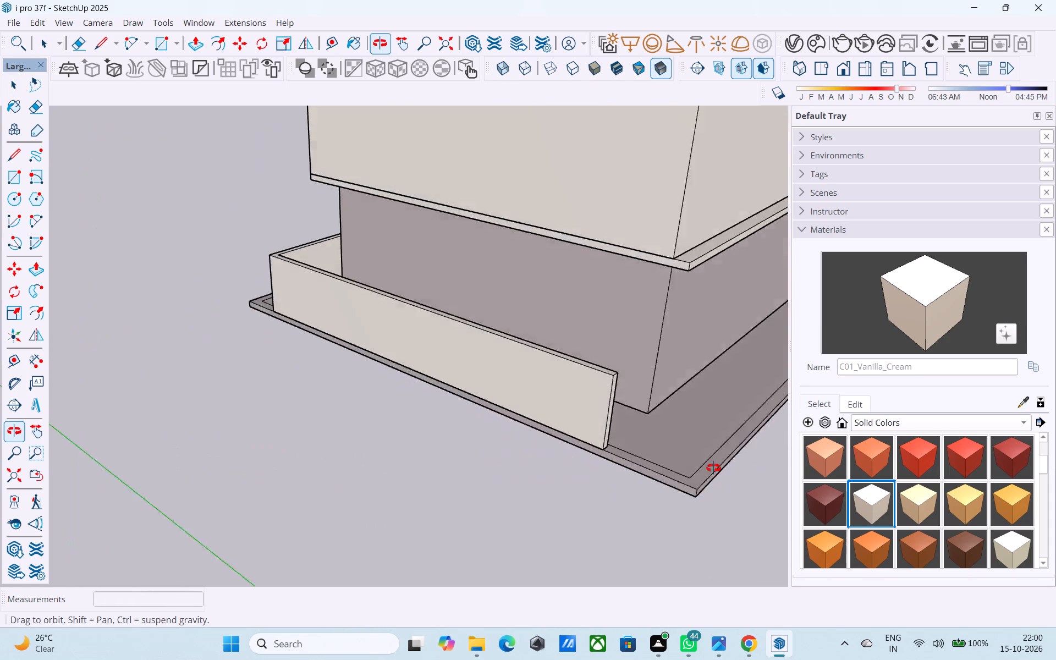
middle_drag(713, 468, 438, 443)
scroll(351, 432, up, 2)
click(389, 420)
scroll(389, 420, up, 3)
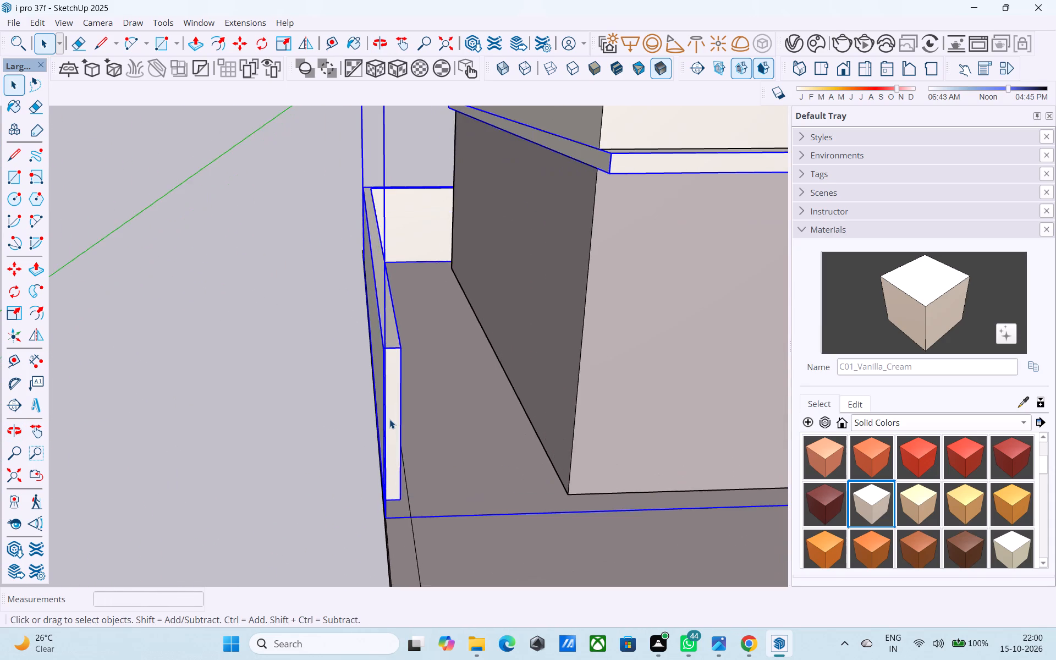
double_click(389, 419)
click(394, 410)
double_click(391, 409)
click(387, 404)
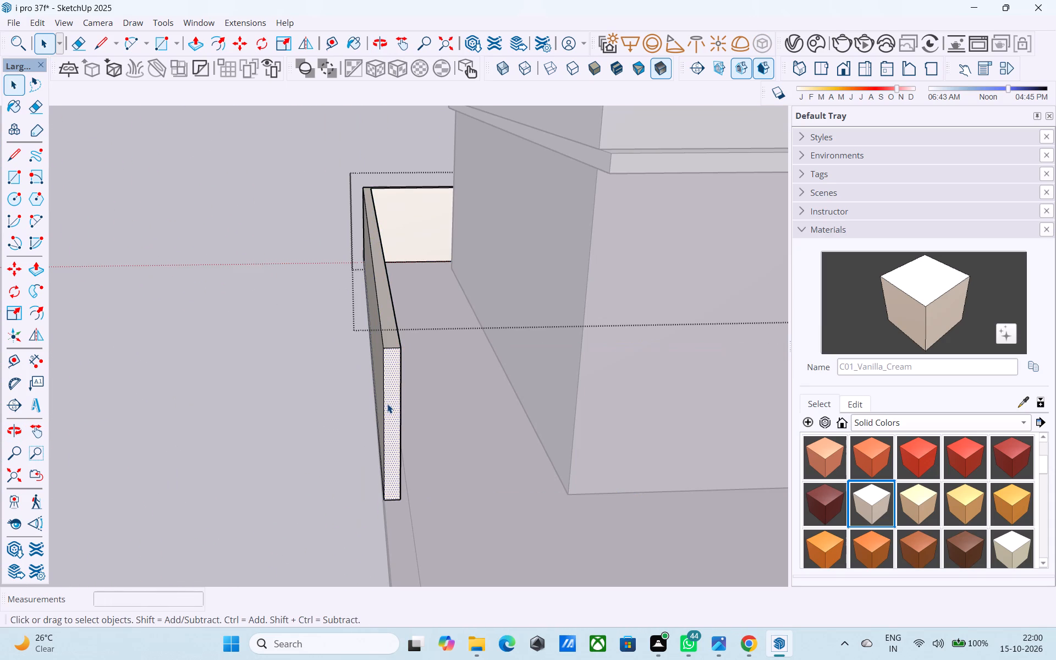
key(p)
click(387, 404)
text(6")
key(Return)
key(space)
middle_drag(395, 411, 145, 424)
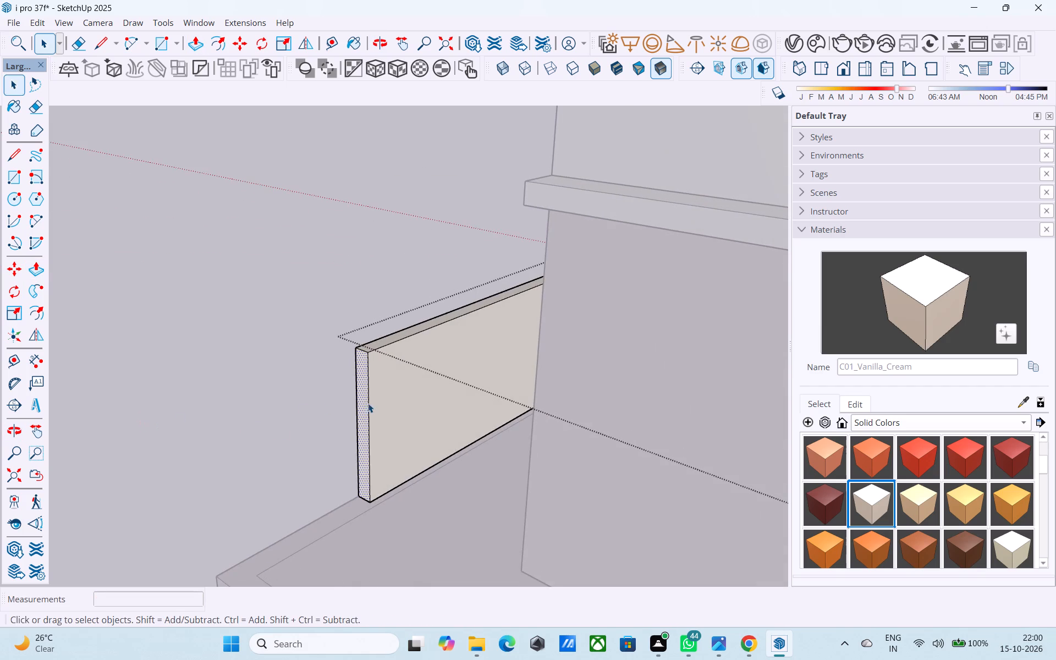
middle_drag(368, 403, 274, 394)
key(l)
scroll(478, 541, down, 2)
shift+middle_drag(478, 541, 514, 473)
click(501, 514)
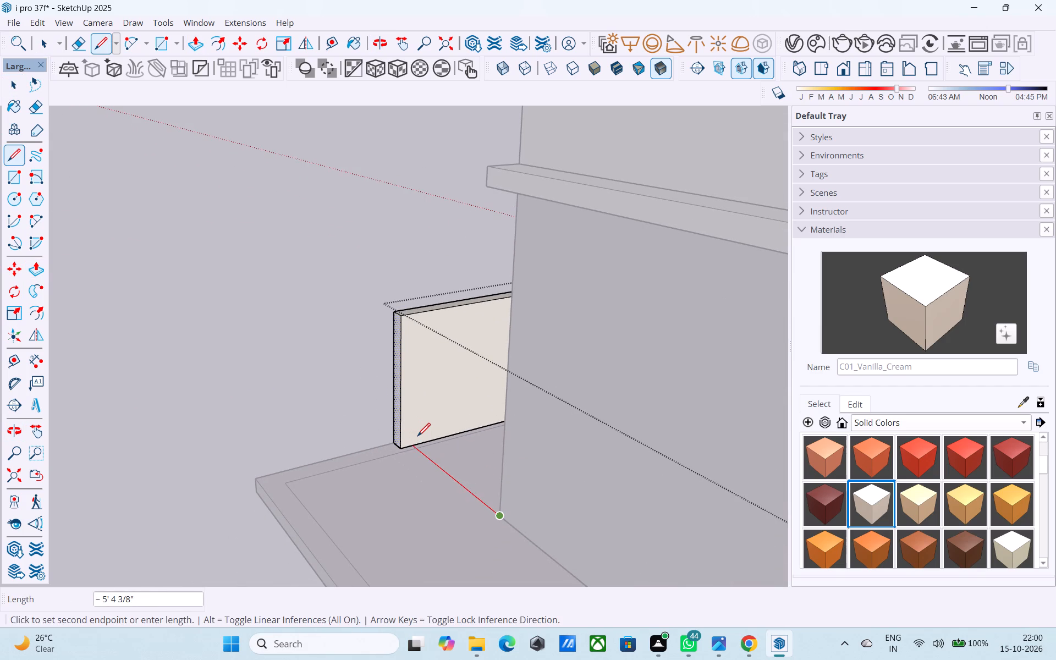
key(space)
Copy the inner vertical edge at the rear wall's open end 6" along its inner face to mark the side wall's thickness.
middle_drag(417, 437, 406, 438)
click(400, 435)
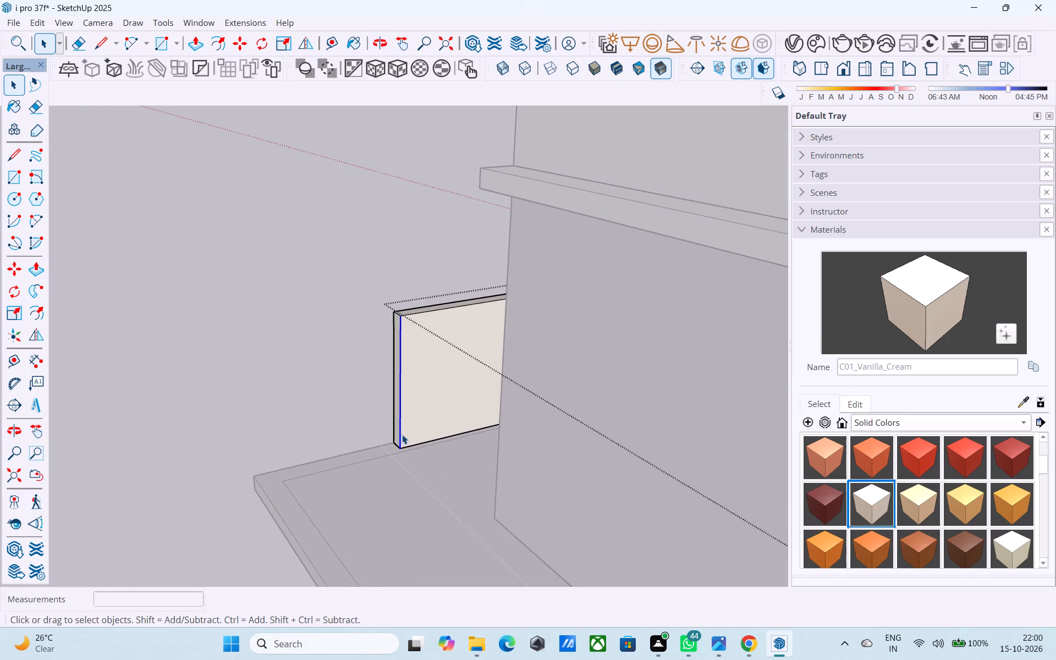
key(m)
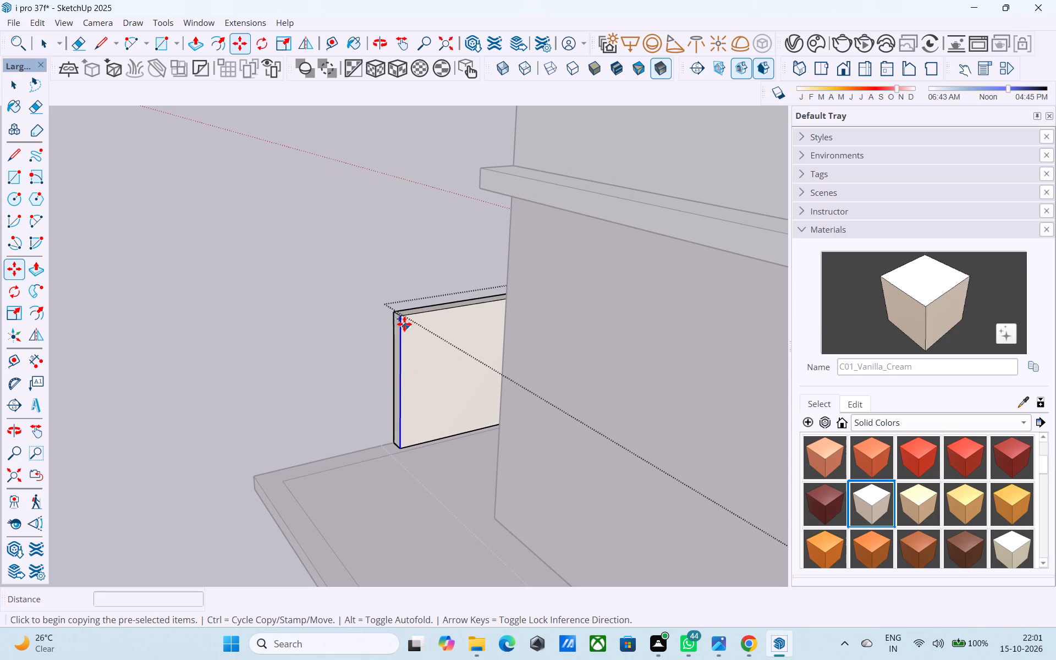
click(403, 321)
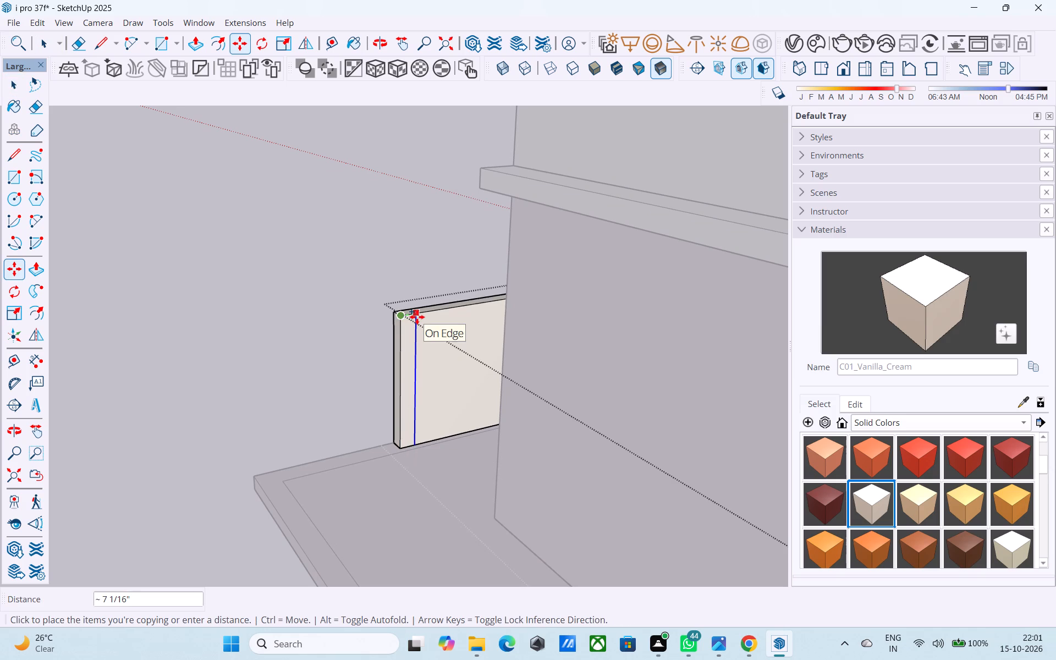
text(6")
key(Return)
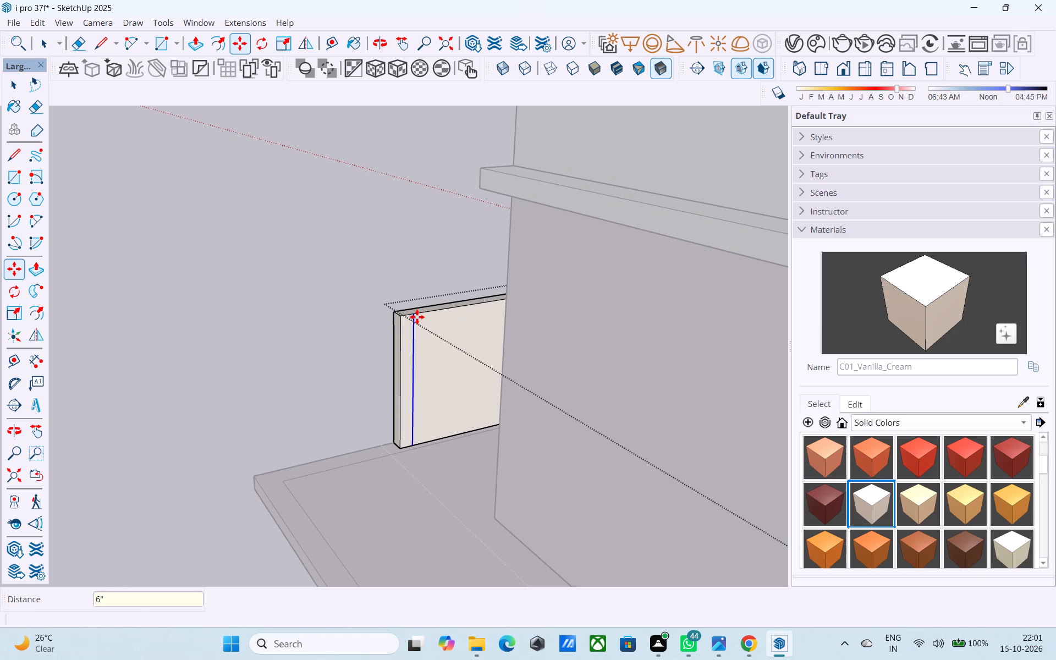
key(space)
Push/Pull the 6" strip 58' 9" along the plinth to meet the front wall, forming the side boundary wall, and leave the group.
click(402, 324)
click(408, 328)
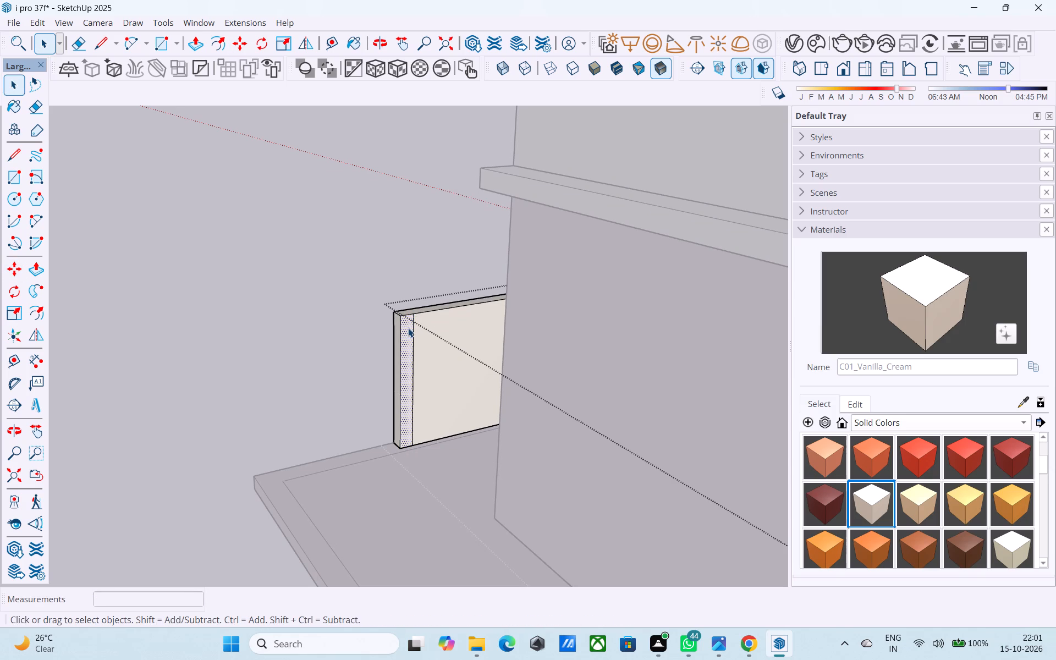
key(p)
click(408, 328)
scroll(508, 378, down, 6)
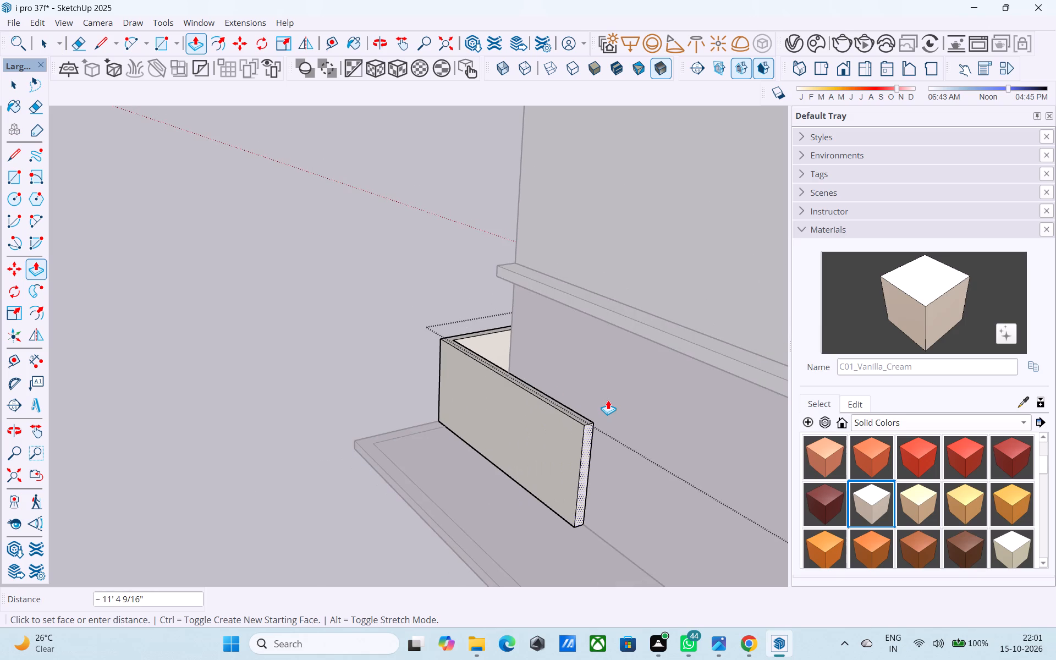
scroll(608, 400, down, 2)
scroll(494, 397, down, 8)
shift+middle_drag(639, 455, 552, 371)
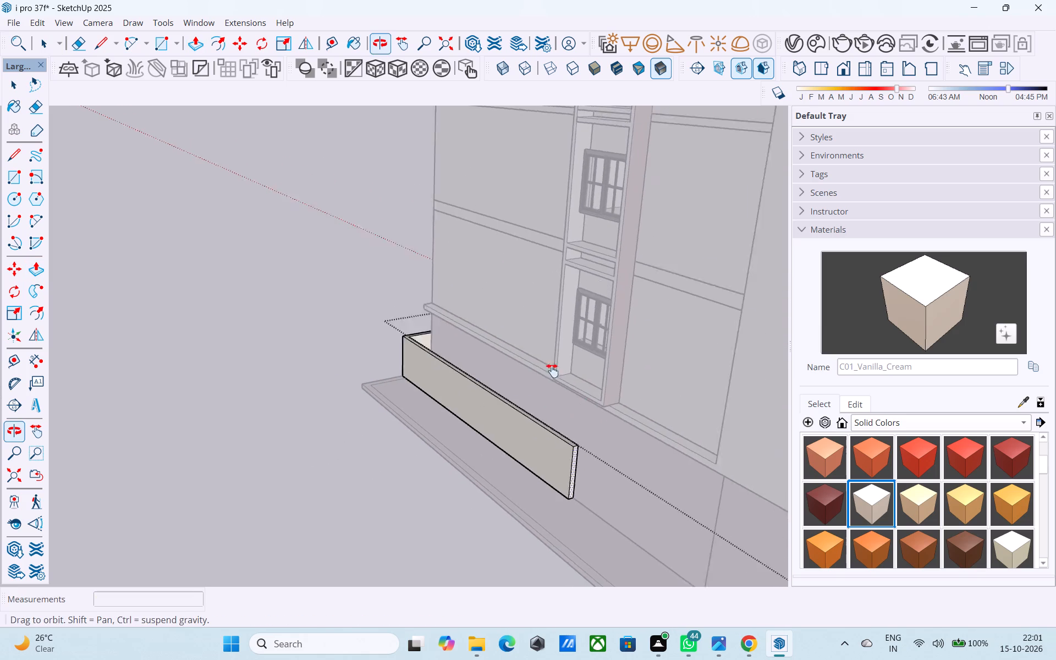
shift+middle_drag(552, 371, 472, 293)
shift+middle_drag(684, 472, 754, 433)
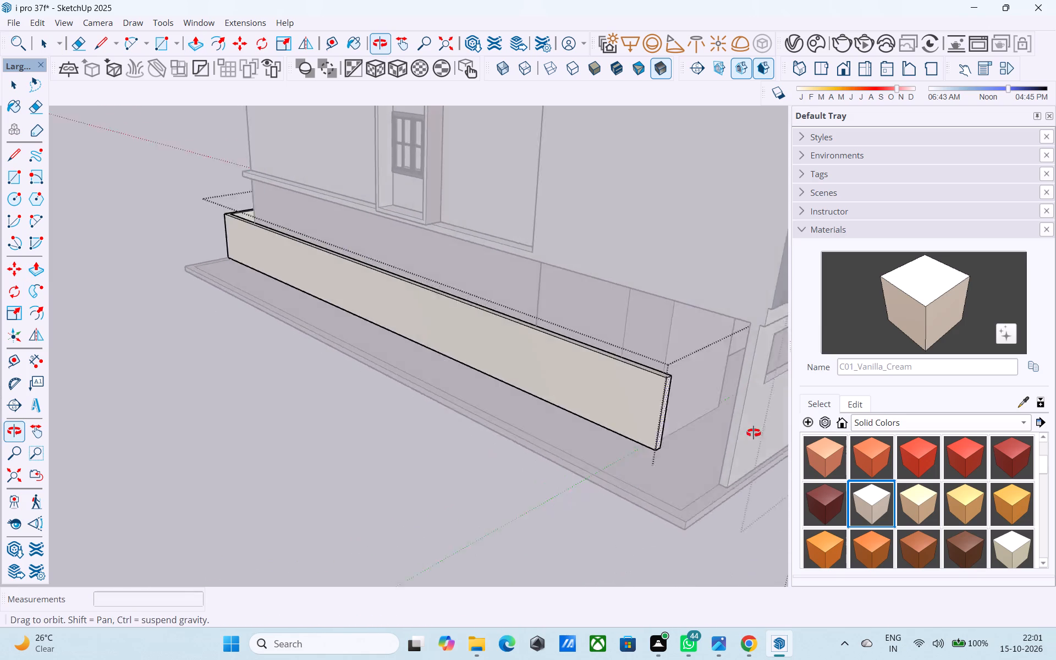
shift+middle_drag(754, 433, 760, 427)
scroll(658, 397, up, 4)
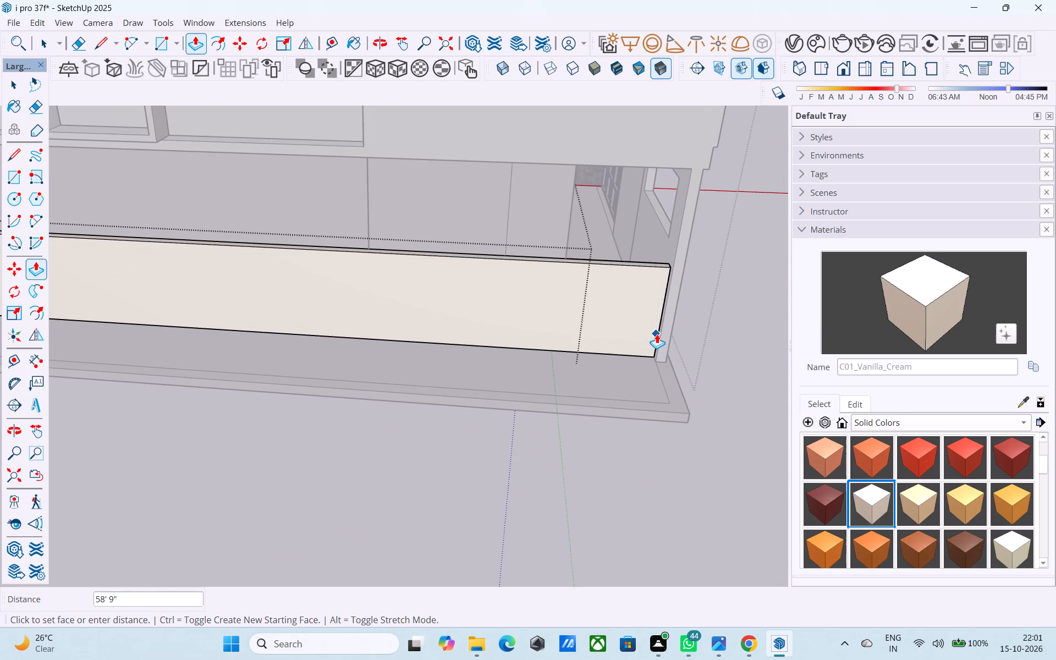
click(657, 334)
middle_drag(657, 334, 459, 324)
scroll(458, 324, down, 5)
key(space)
click(598, 402)
middle_drag(477, 347, 471, 346)
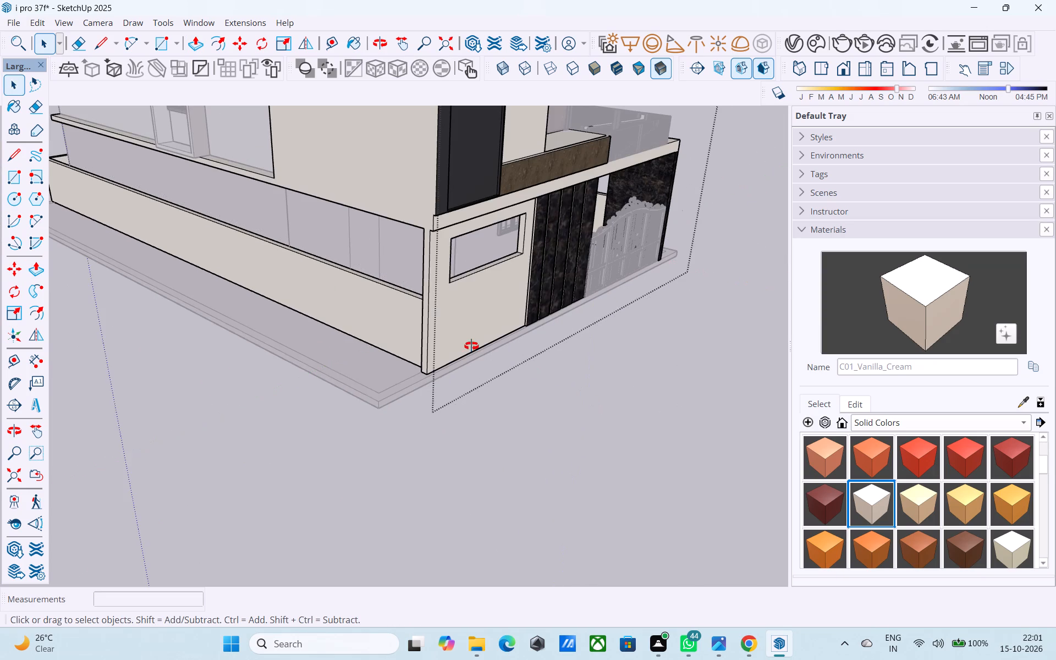
middle_drag(471, 346, 471, 345)
scroll(471, 345, down, 4)
click(491, 366)
click(371, 415)
scroll(396, 394, up, 4)
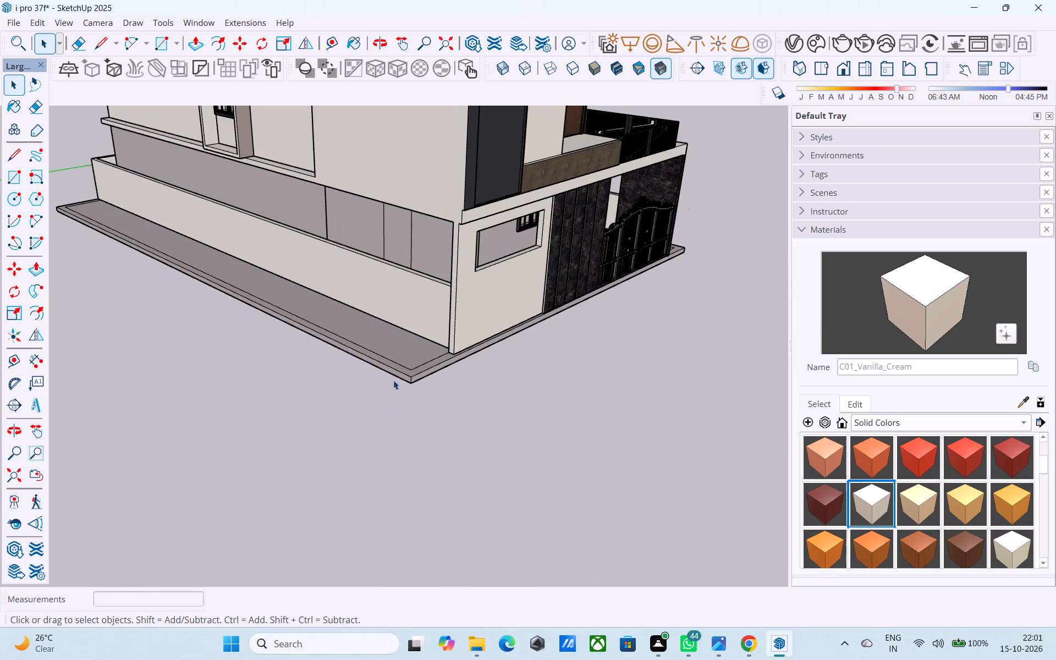
Inside the compound wall group, Push/Pull the plinth's long edge face away from the gate inward to the side boundary wall.
scroll(393, 375, up, 10)
double_click(393, 373)
scroll(393, 373, up, 4)
click(393, 373)
click(395, 372)
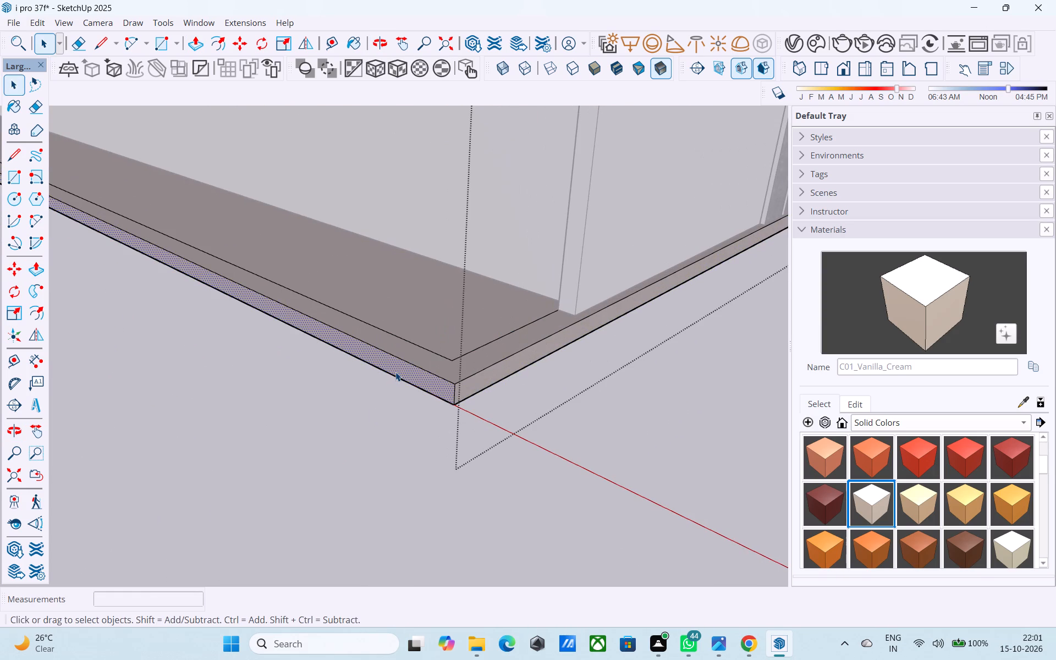
key(p)
click(396, 372)
click(440, 324)
click(419, 351)
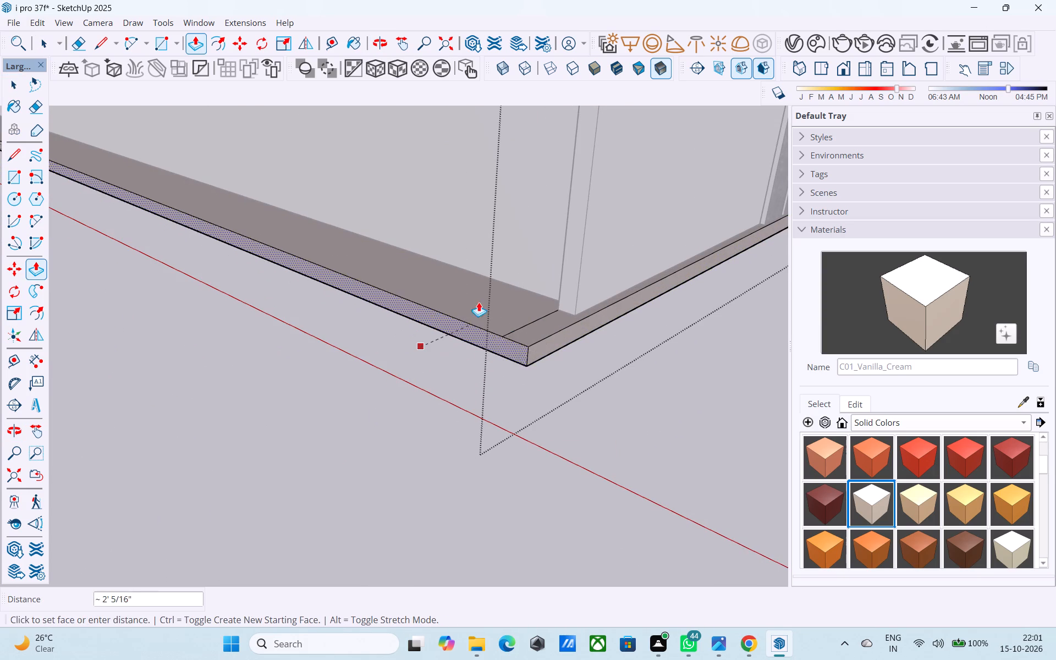
click(525, 270)
scroll(529, 298, up, 2)
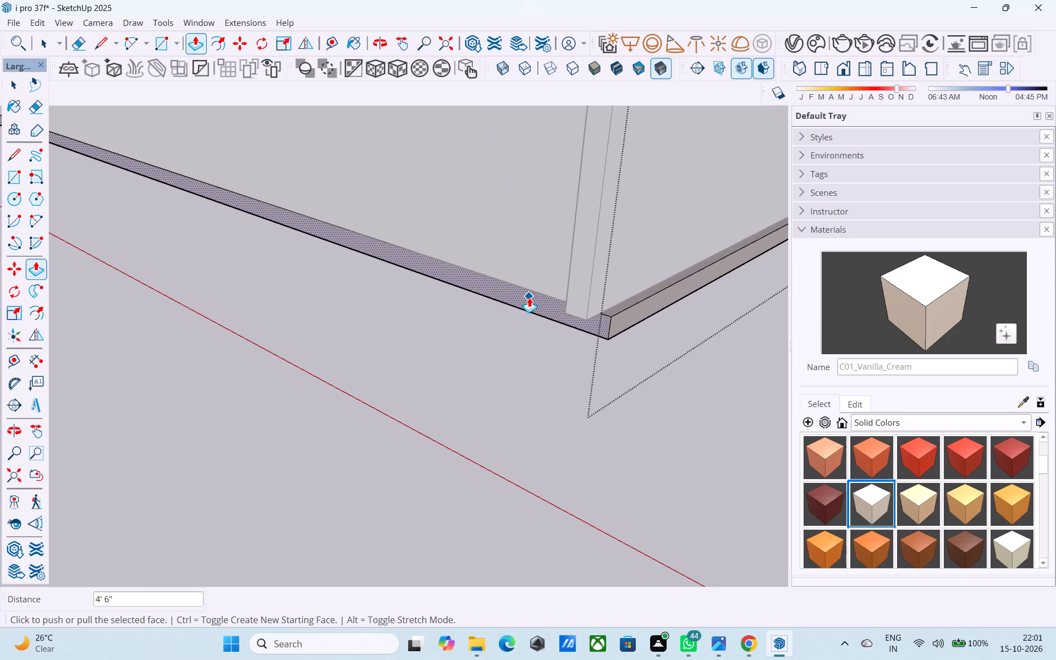
click(529, 298)
click(581, 284)
key(space)
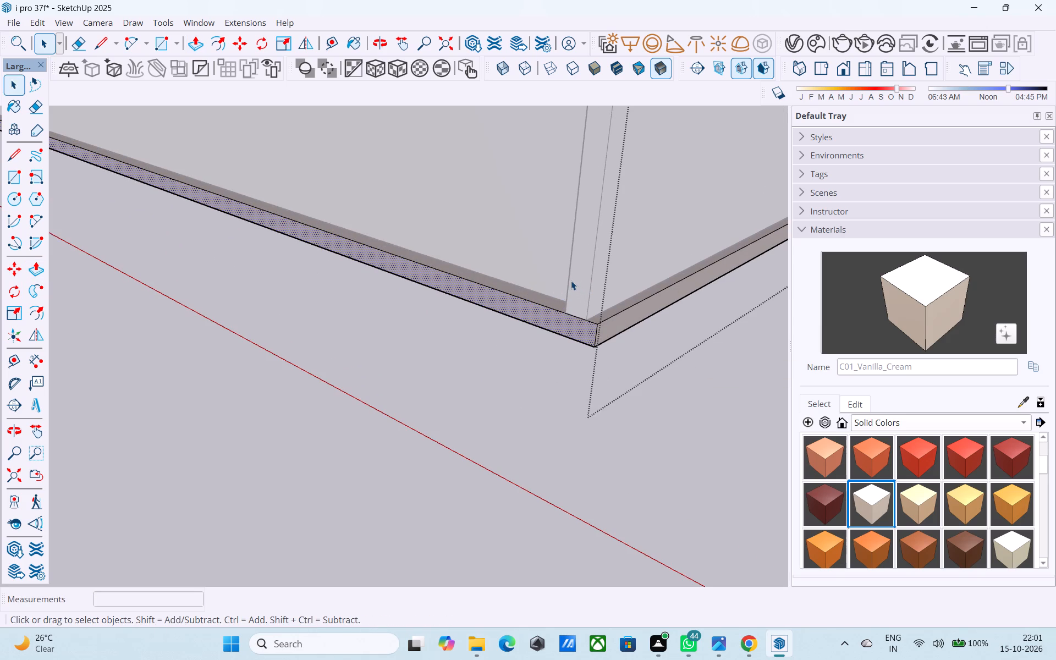
Save the model and leave the compound wall group.
scroll(409, 337, down, 17)
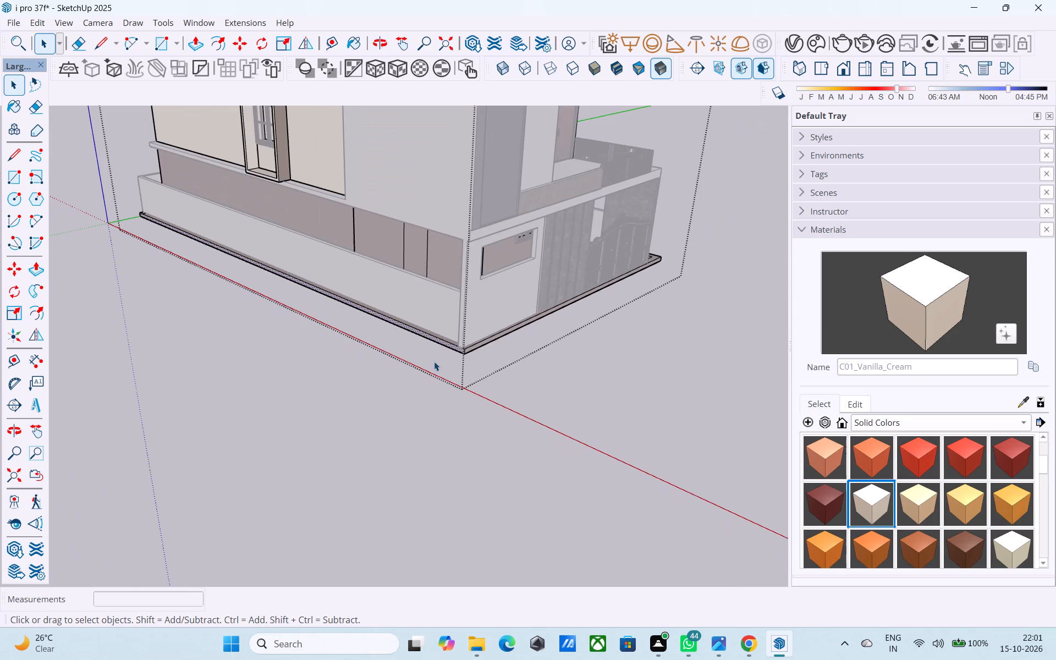
key(ctrl+s)
key(space)
scroll(449, 353, down, 11)
middle_drag(428, 364, 269, 380)
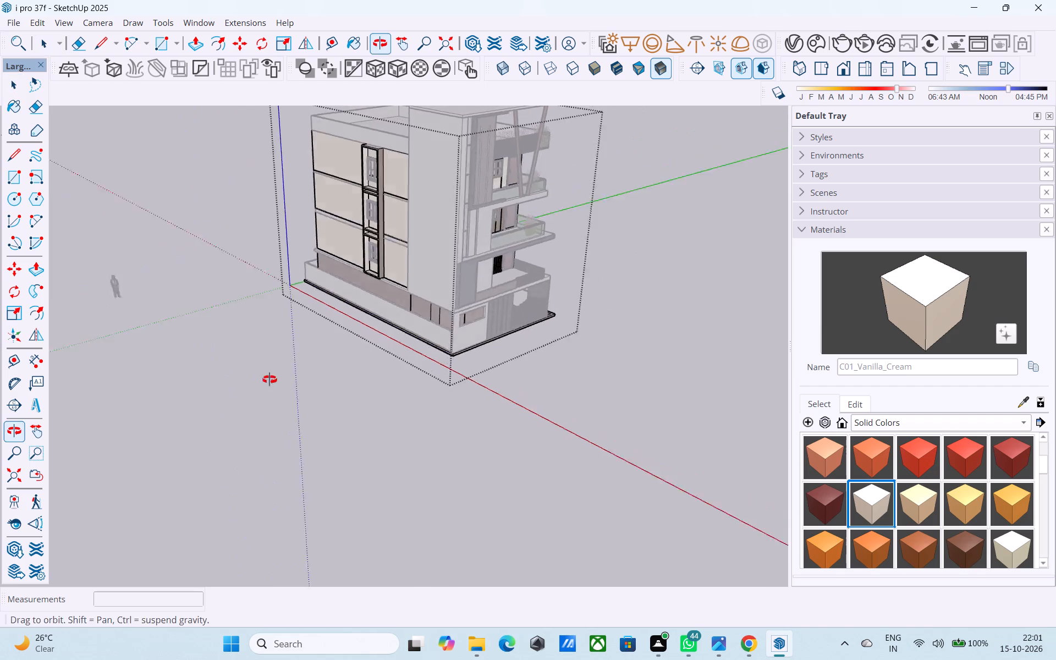
middle_drag(269, 380, 225, 391)
scroll(215, 390, down, 6)
click(526, 392)
Examine the front elevation, from the upper-floor cladding, black stone frame and glazing strip down to the balconies and gate.
middle_drag(454, 333, 397, 312)
scroll(347, 294, up, 1)
scroll(347, 294, down, 1)
scroll(347, 294, up, 9)
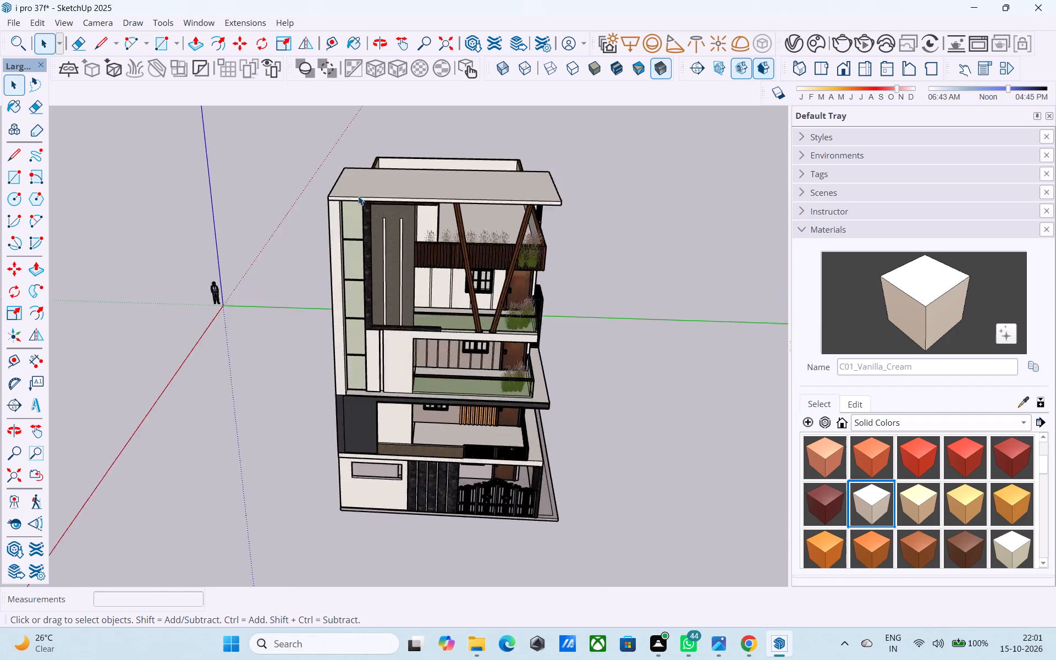
scroll(358, 196, up, 2)
middle_drag(389, 257, 282, 221)
scroll(286, 218, up, 8)
middle_drag(386, 213, 434, 208)
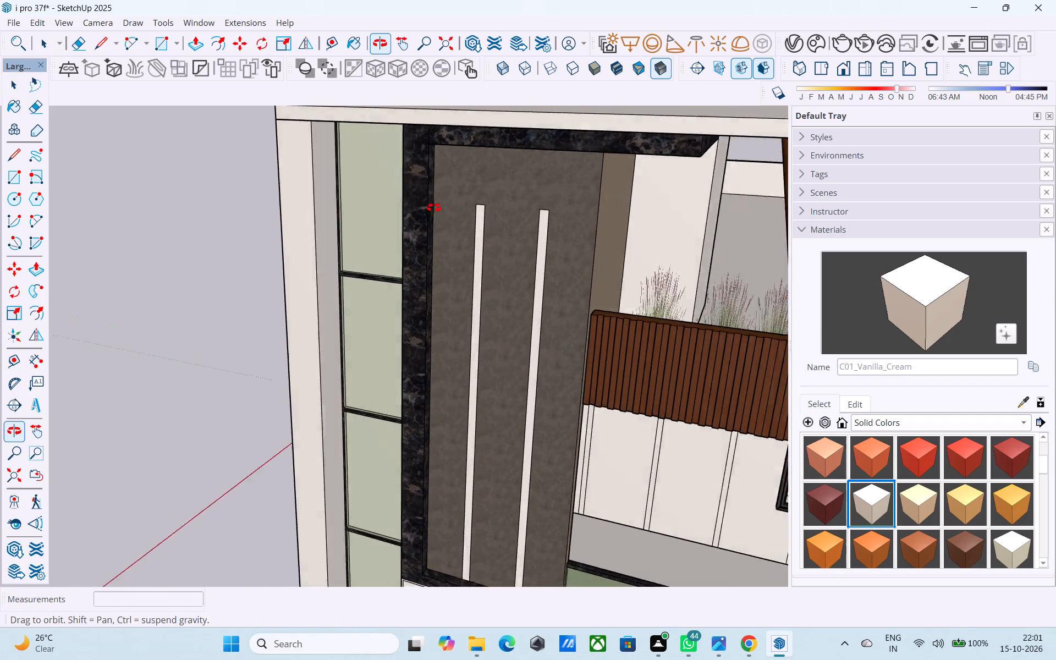
middle_drag(434, 208, 437, 207)
scroll(431, 206, down, 4)
middle_drag(420, 210, 459, 205)
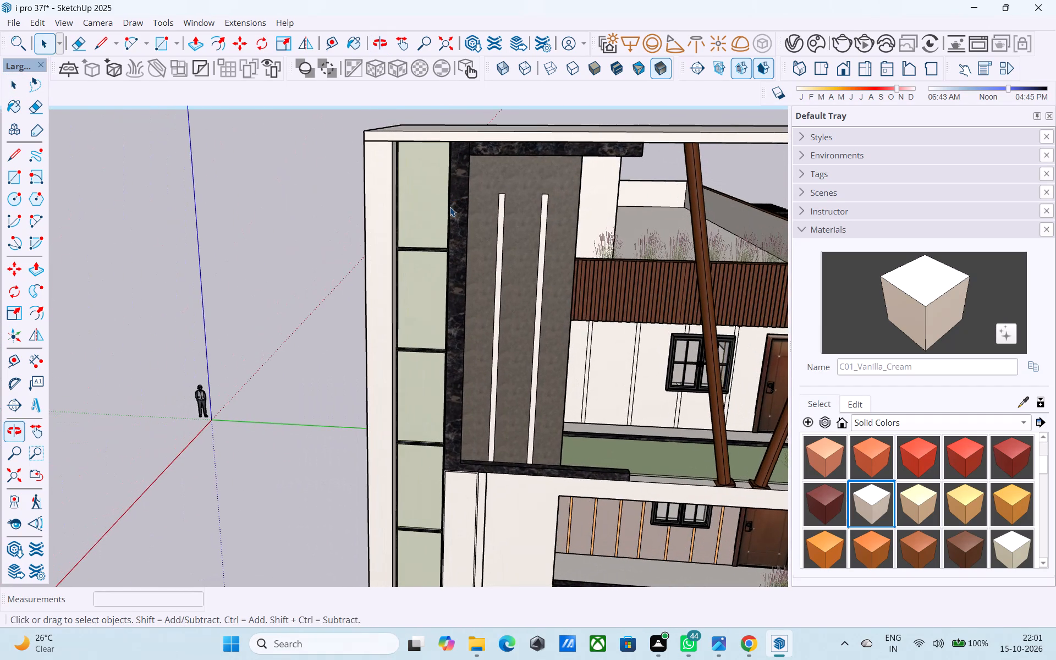
scroll(444, 213, down, 2)
middle_drag(444, 213, 389, 189)
scroll(389, 189, down, 4)
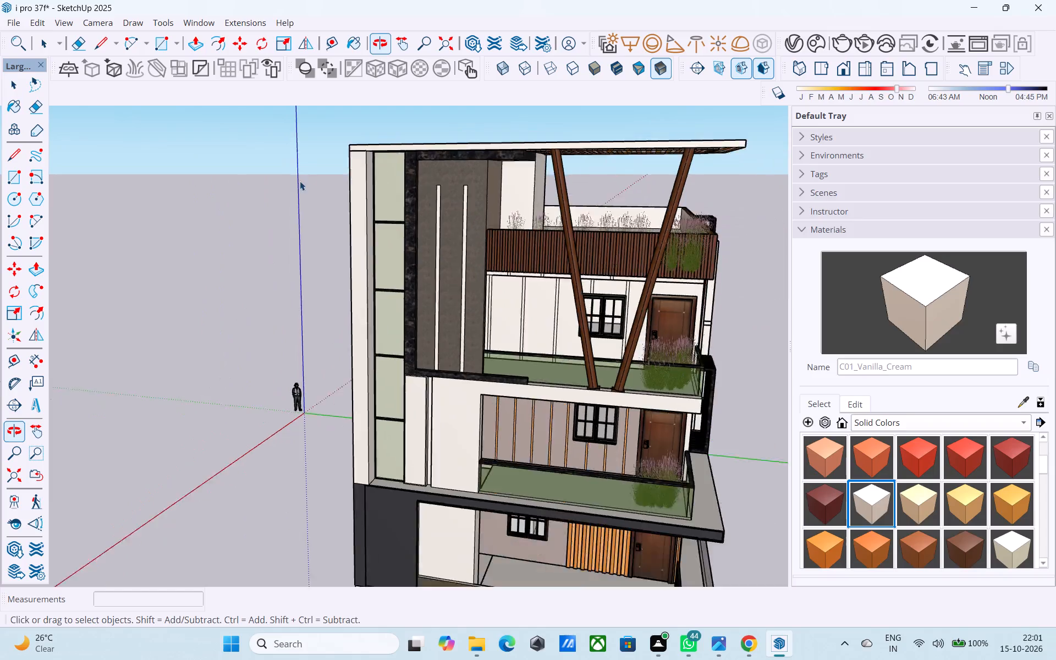
scroll(300, 181, down, 2)
middle_drag(412, 277, 493, 251)
middle_drag(474, 257, 422, 264)
middle_drag(440, 293, 391, 291)
Save the model.
key(ctrl+s)
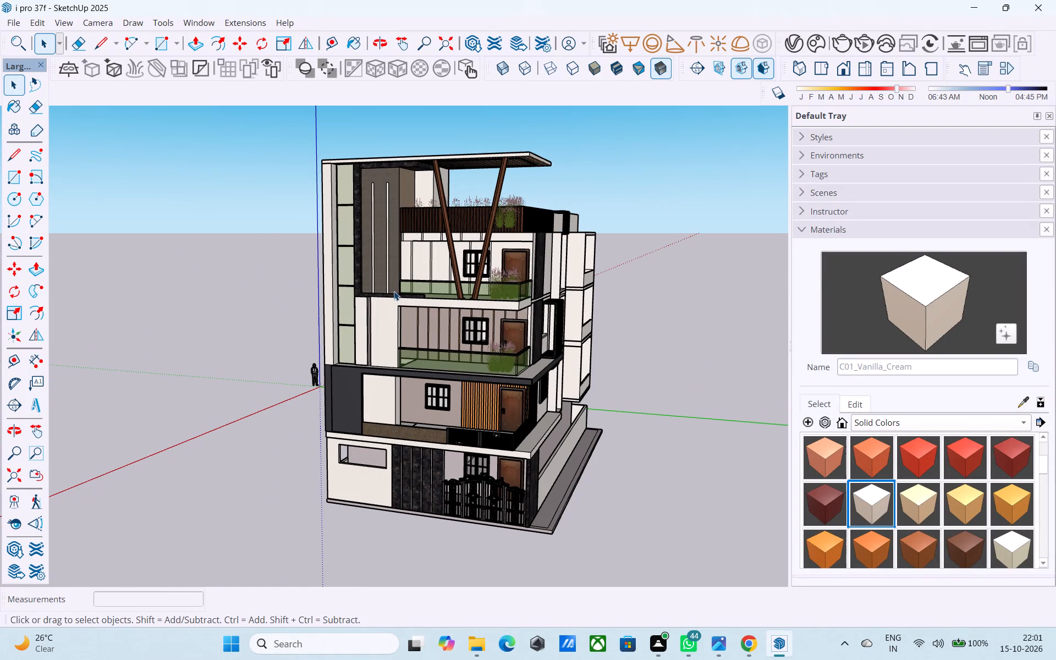
Inside the compound wall group, Push/Pull the plinth's long edge face on the gate side 9" inward to the inset line.
scroll(393, 295, up, 1)
scroll(393, 300, down, 4)
middle_drag(387, 302, 486, 301)
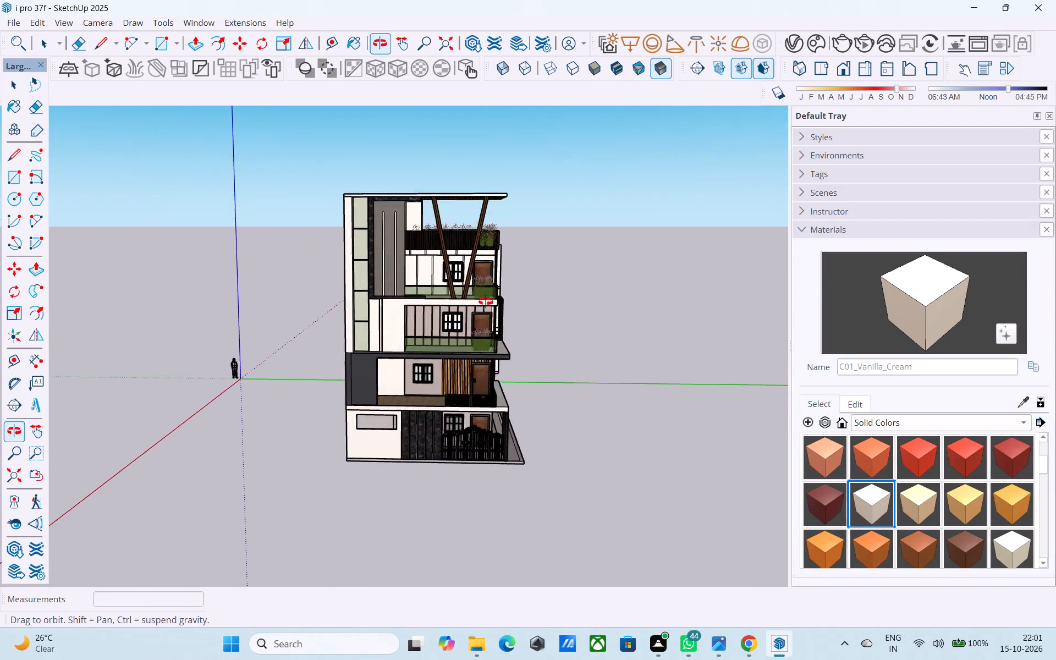
middle_drag(486, 301, 485, 275)
middle_drag(508, 348, 352, 371)
scroll(453, 439, up, 10)
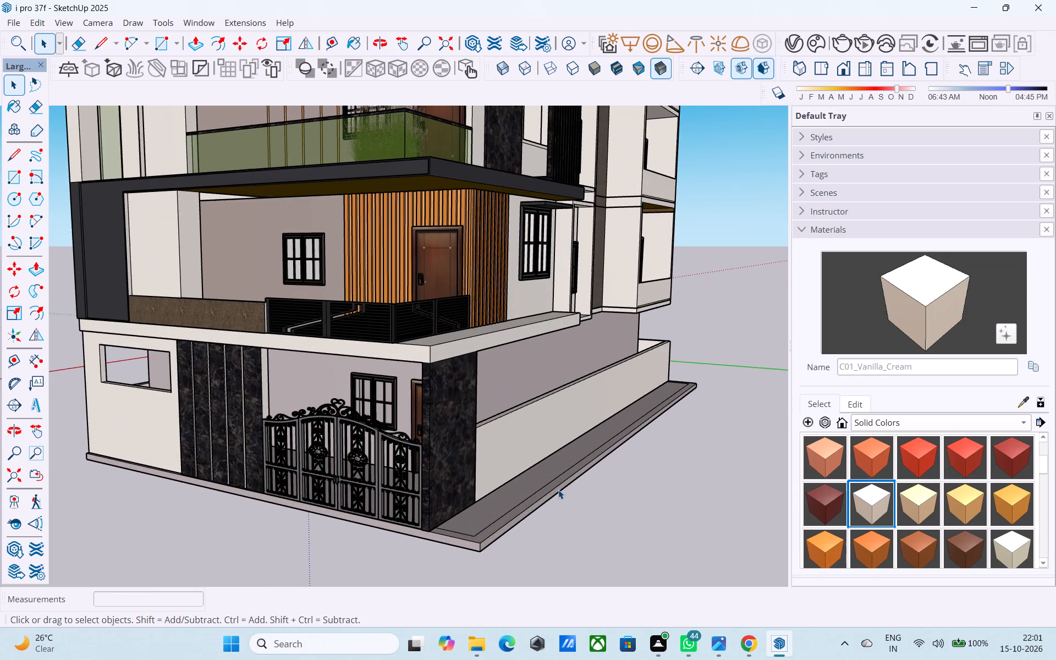
click(559, 490)
scroll(559, 490, up, 4)
double_click(559, 490)
scroll(558, 491, up, 3)
click(558, 491)
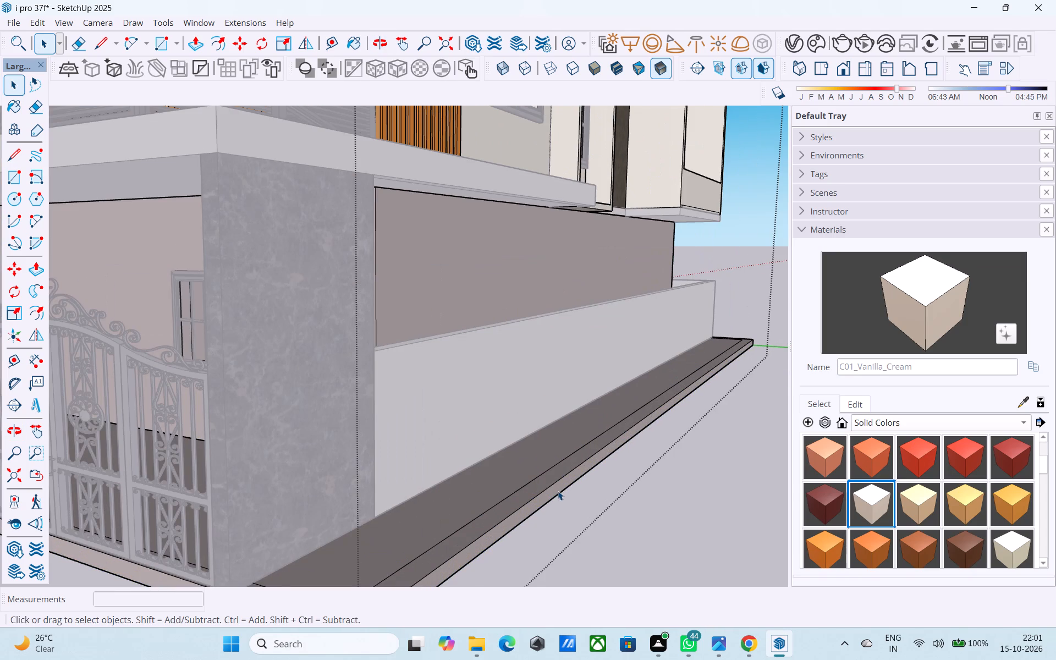
key(p)
click(558, 490)
click(533, 478)
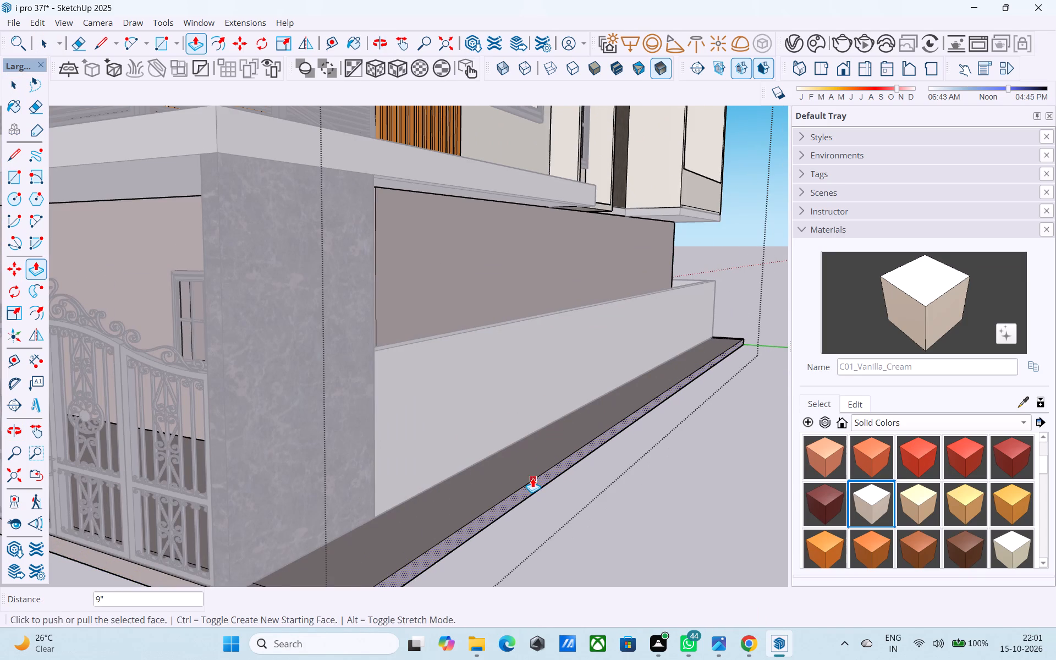
Push/Pull the same plinth face further inward, flush with the gate-side boundary wall and stone pillar, and leave the group.
click(534, 483)
click(458, 462)
scroll(482, 451, down, 5)
middle_drag(487, 448, 507, 448)
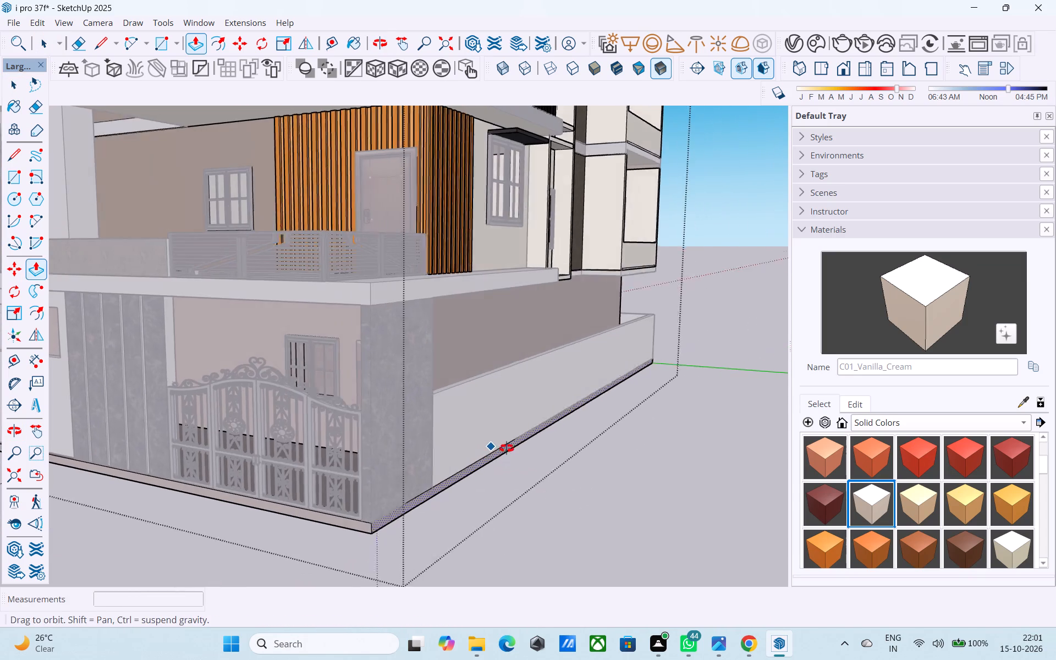
middle_drag(507, 448, 531, 445)
key(space)
click(723, 408)
Save the model.
scroll(606, 388, down, 4)
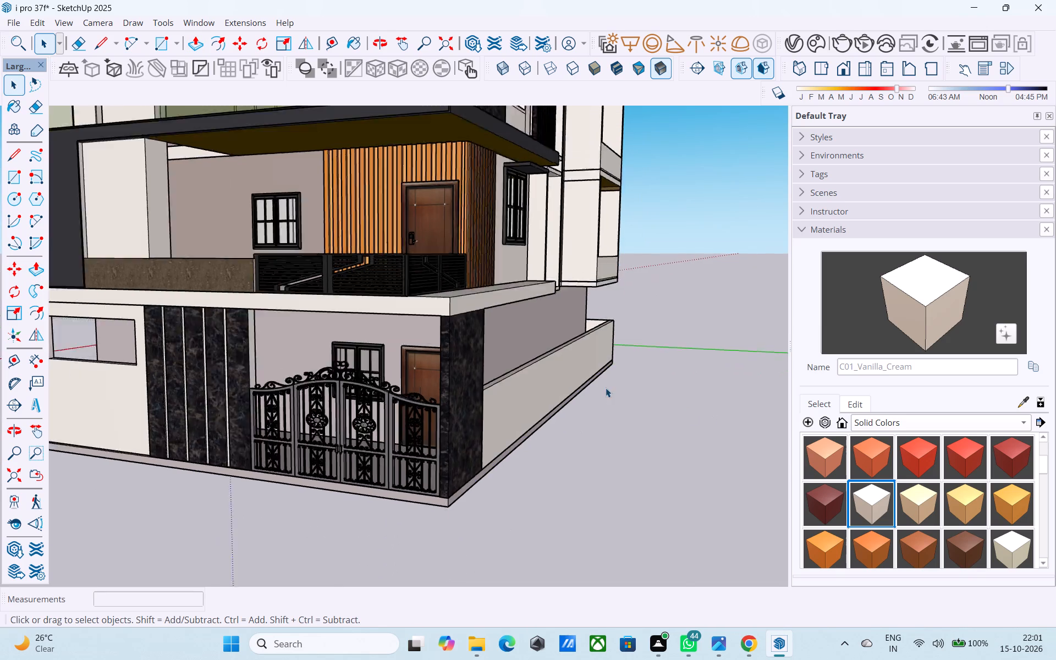
scroll(606, 388, down, 1)
middle_click(488, 417)
key(ctrl+s)
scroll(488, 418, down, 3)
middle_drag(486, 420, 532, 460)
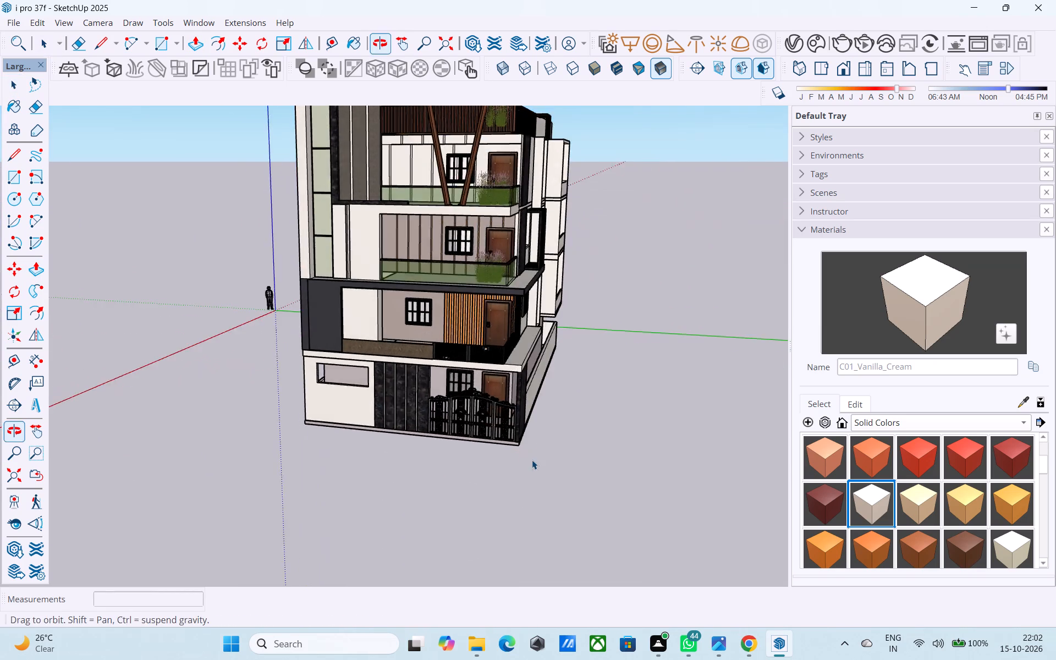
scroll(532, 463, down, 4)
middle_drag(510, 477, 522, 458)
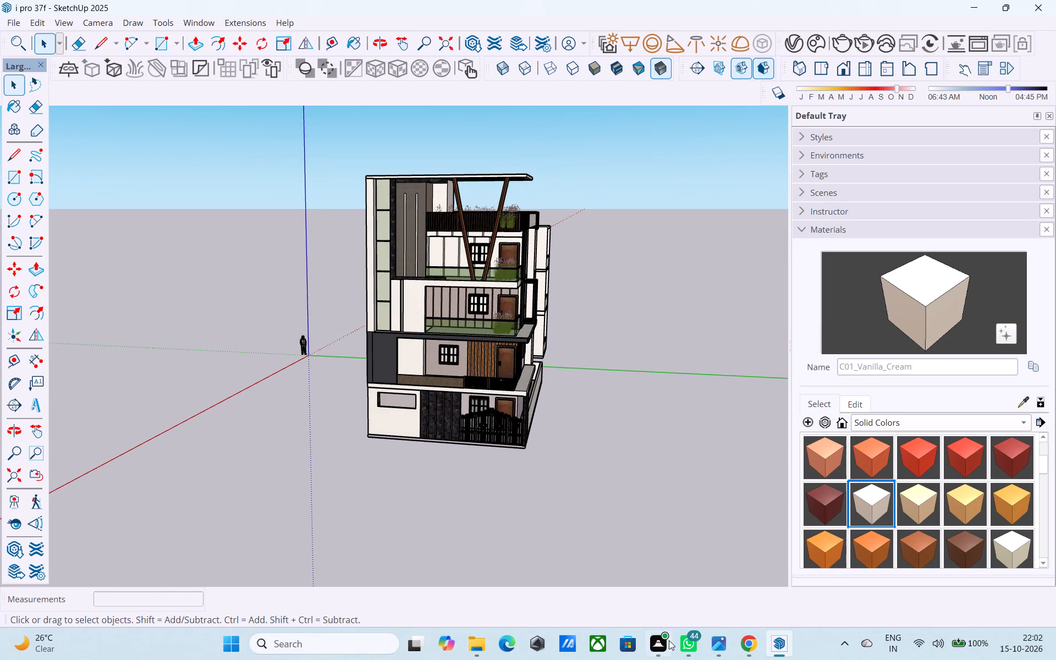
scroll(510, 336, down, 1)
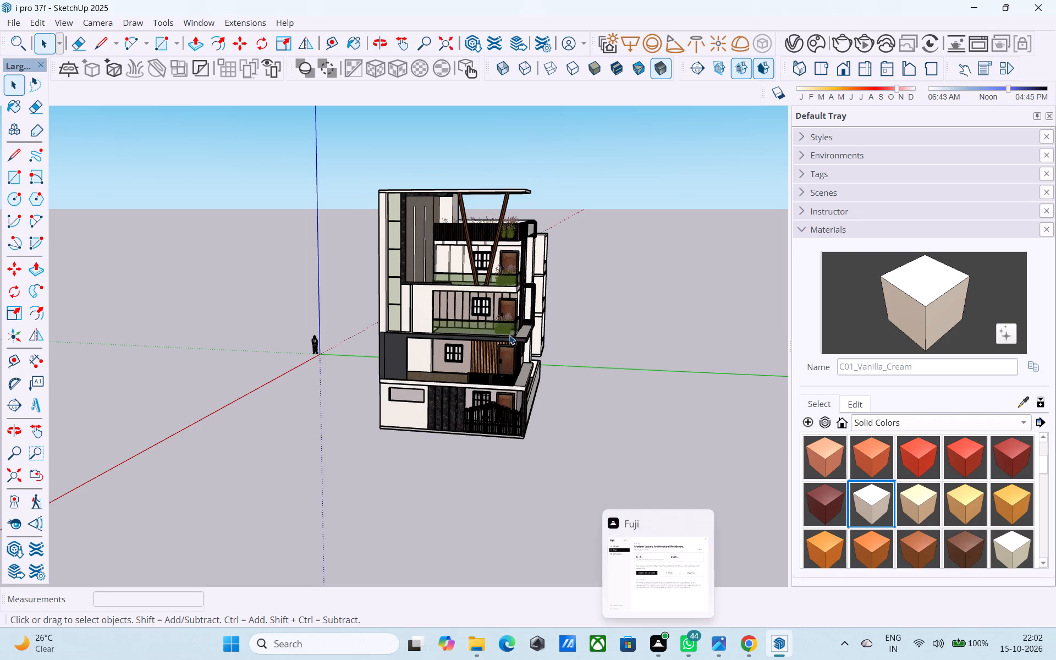